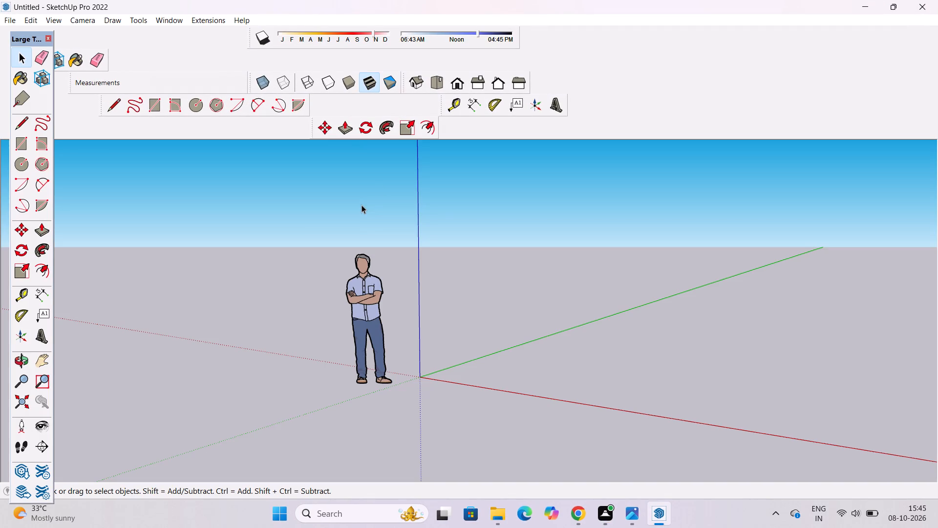
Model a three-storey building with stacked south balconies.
Switch the camera to the standard Top view of the model.
click(431, 79)
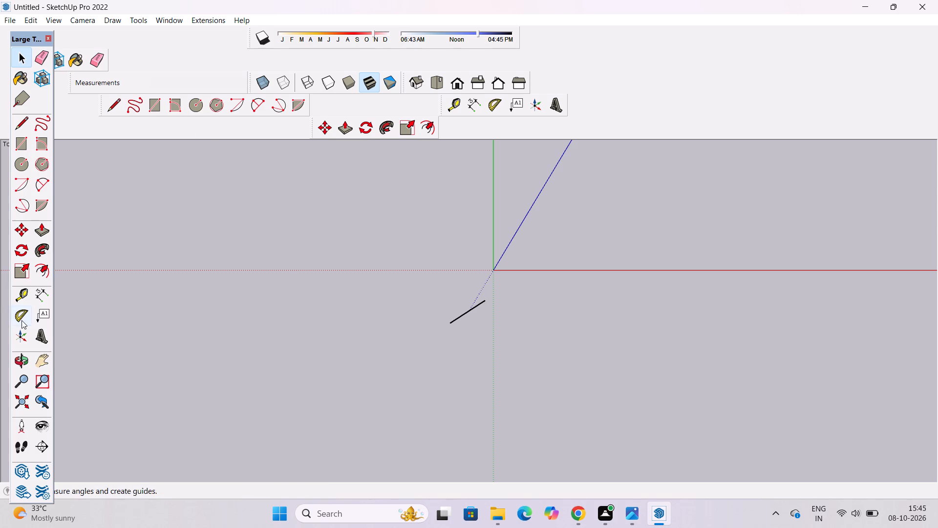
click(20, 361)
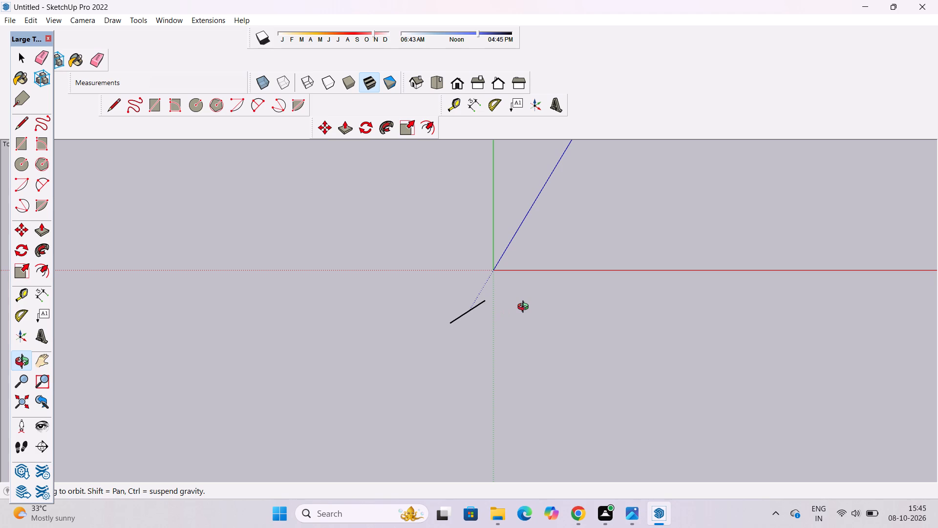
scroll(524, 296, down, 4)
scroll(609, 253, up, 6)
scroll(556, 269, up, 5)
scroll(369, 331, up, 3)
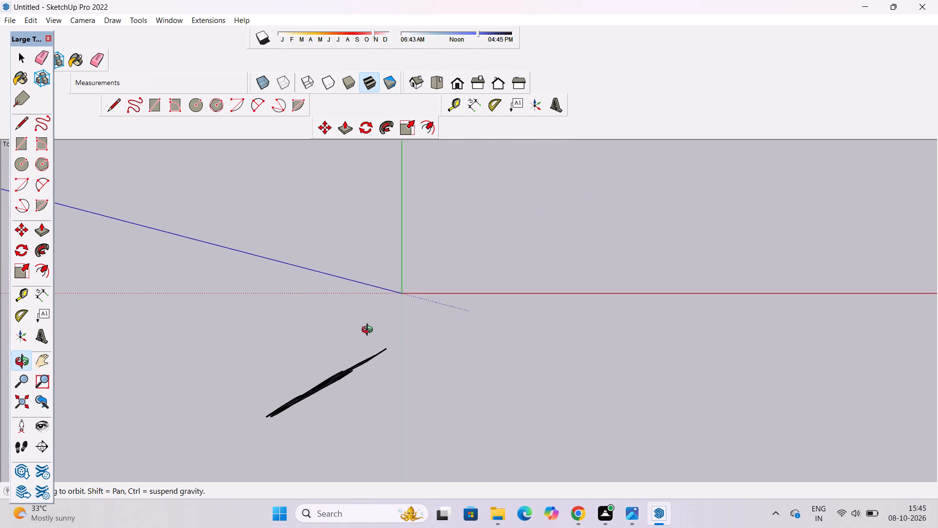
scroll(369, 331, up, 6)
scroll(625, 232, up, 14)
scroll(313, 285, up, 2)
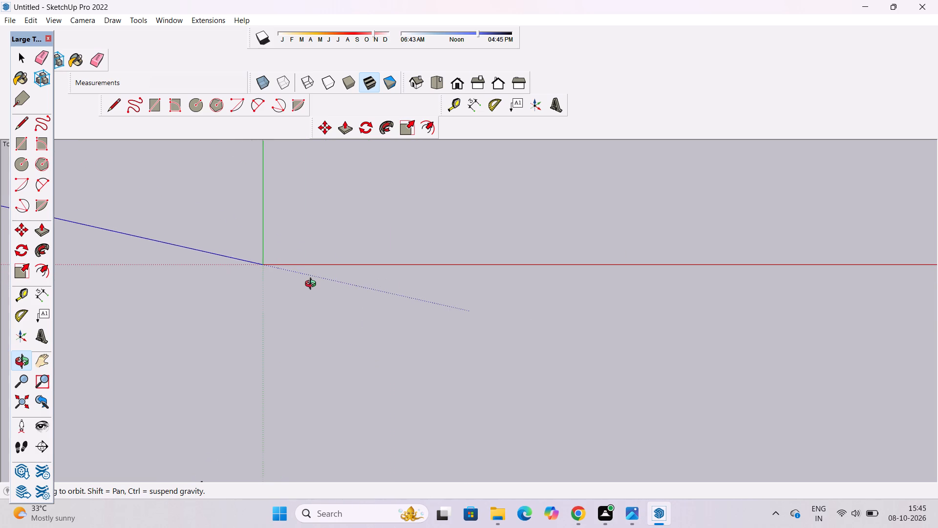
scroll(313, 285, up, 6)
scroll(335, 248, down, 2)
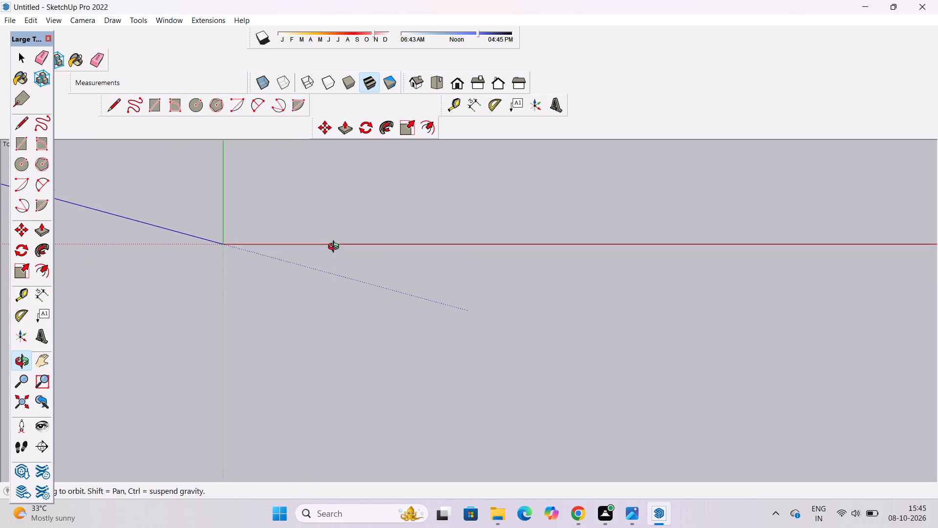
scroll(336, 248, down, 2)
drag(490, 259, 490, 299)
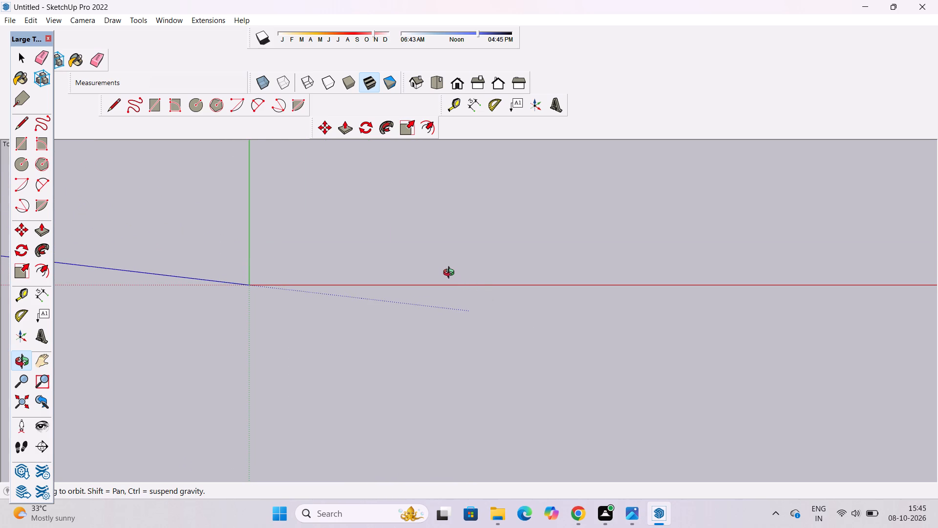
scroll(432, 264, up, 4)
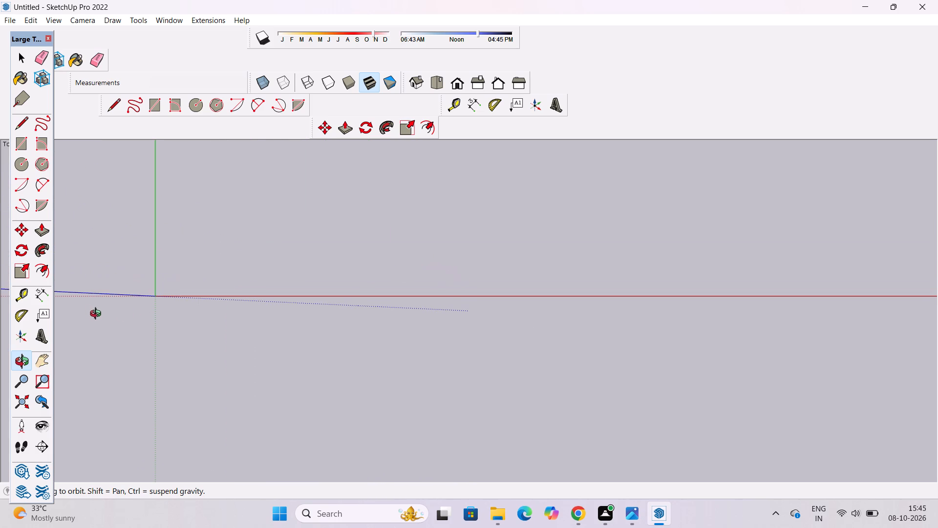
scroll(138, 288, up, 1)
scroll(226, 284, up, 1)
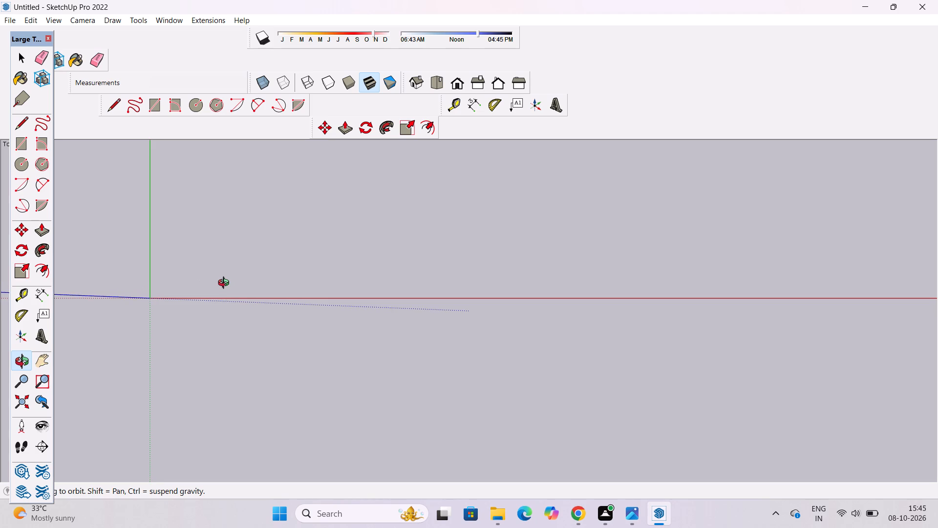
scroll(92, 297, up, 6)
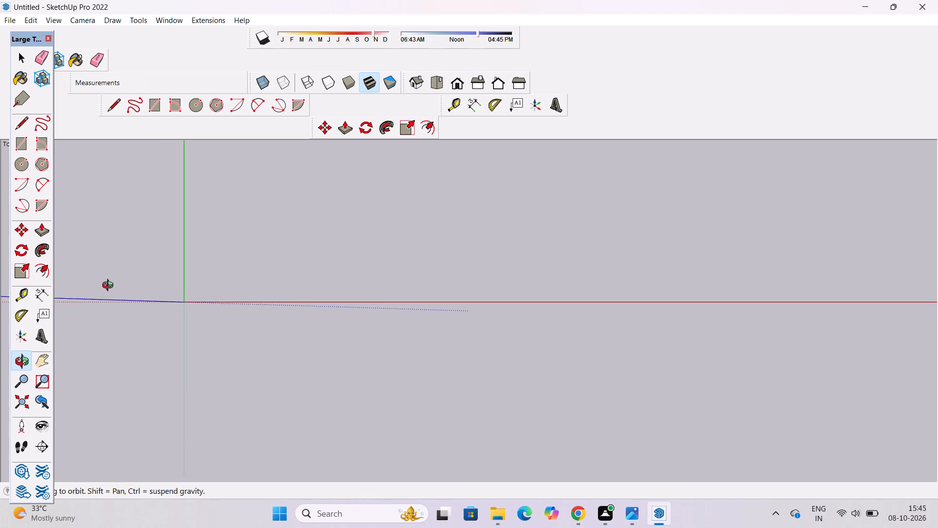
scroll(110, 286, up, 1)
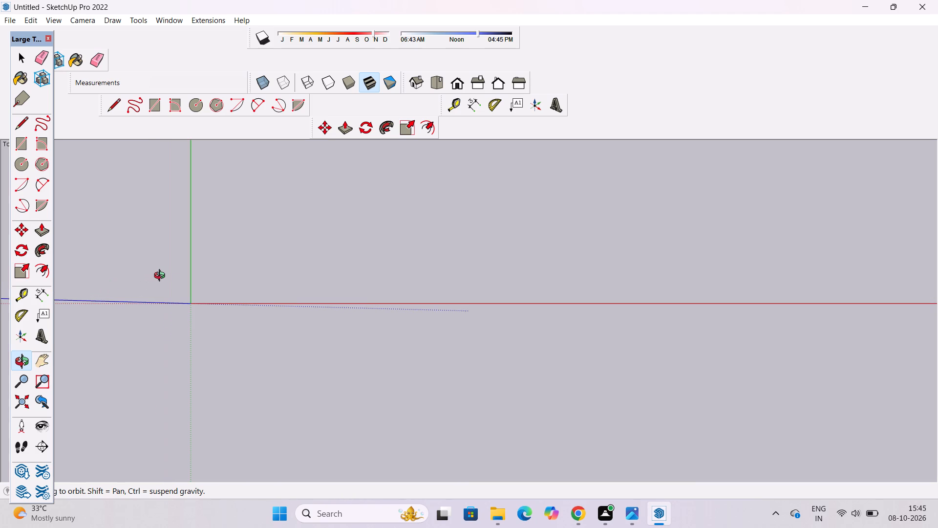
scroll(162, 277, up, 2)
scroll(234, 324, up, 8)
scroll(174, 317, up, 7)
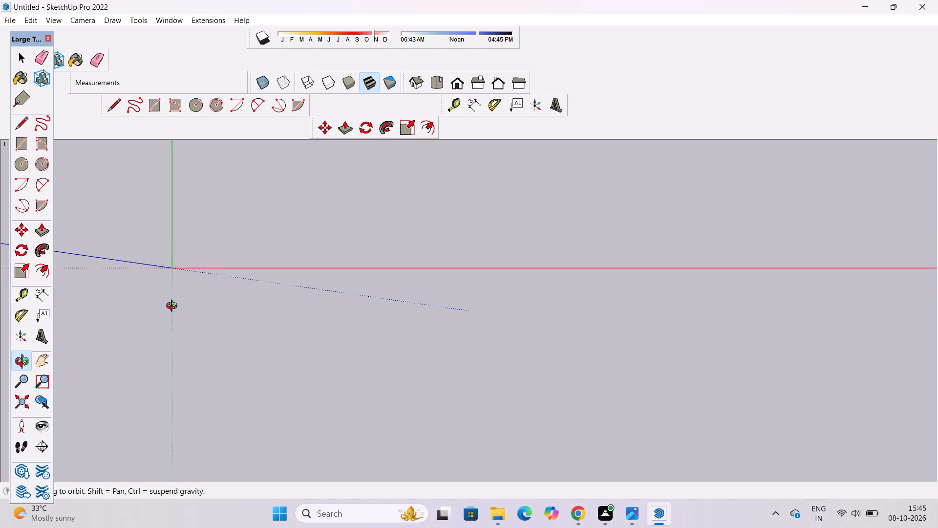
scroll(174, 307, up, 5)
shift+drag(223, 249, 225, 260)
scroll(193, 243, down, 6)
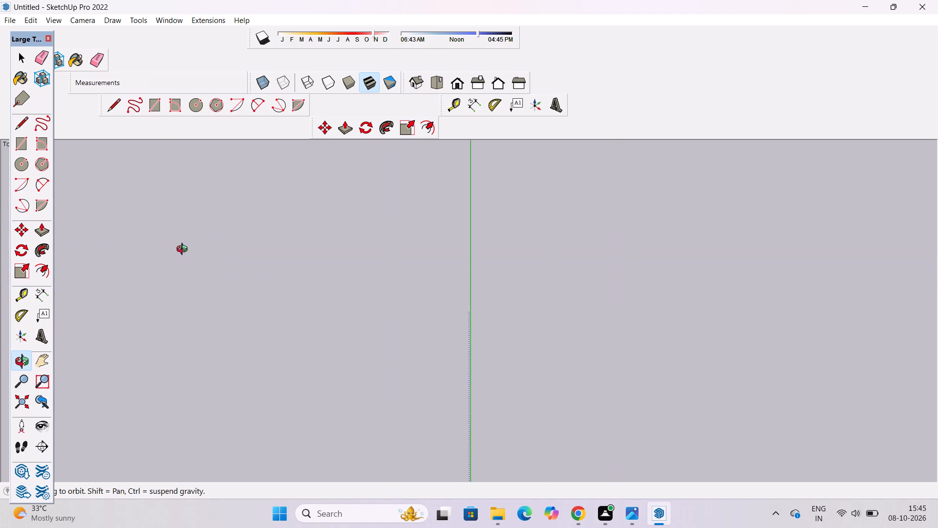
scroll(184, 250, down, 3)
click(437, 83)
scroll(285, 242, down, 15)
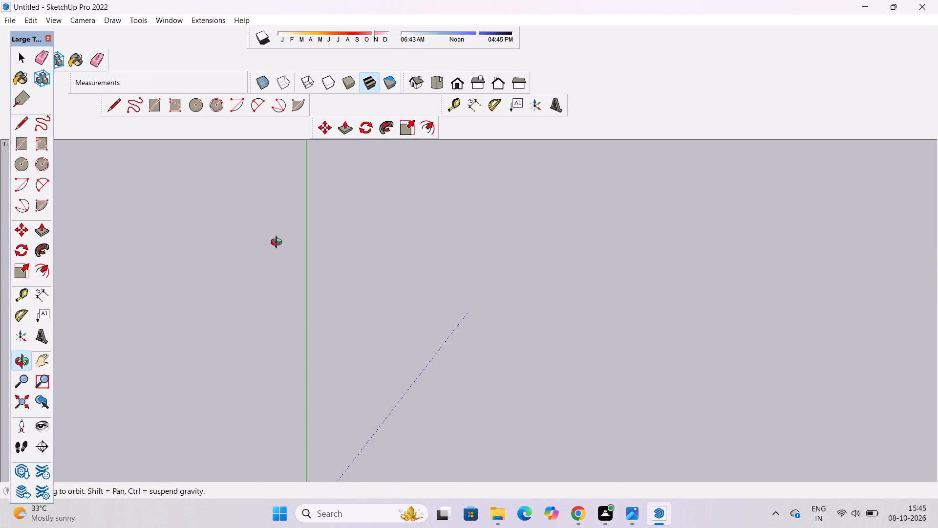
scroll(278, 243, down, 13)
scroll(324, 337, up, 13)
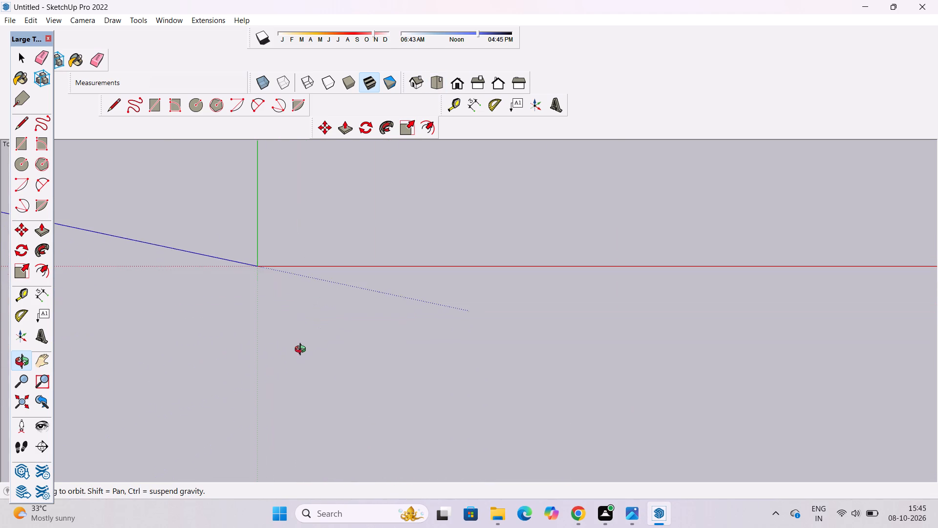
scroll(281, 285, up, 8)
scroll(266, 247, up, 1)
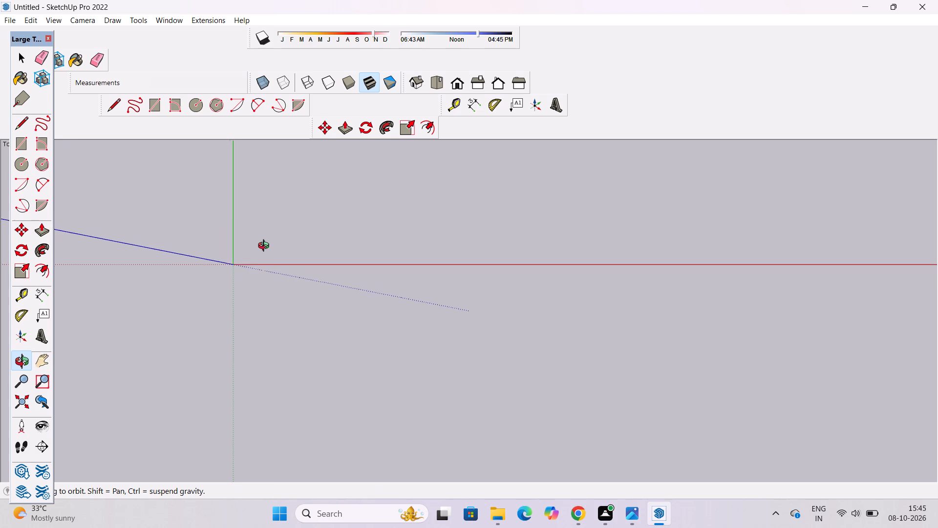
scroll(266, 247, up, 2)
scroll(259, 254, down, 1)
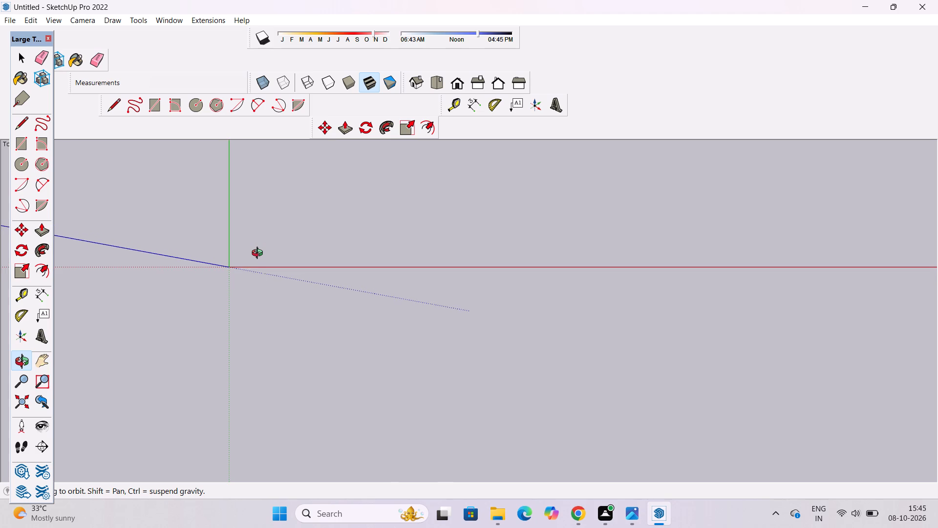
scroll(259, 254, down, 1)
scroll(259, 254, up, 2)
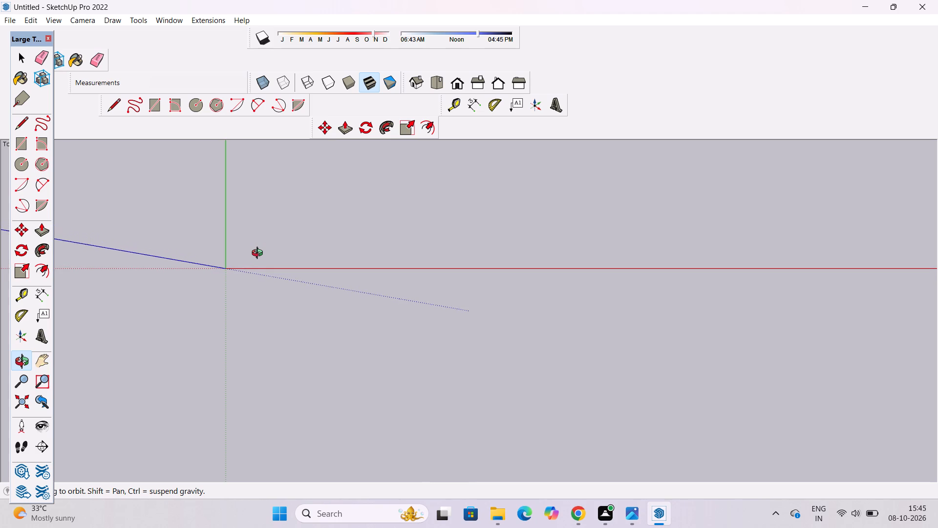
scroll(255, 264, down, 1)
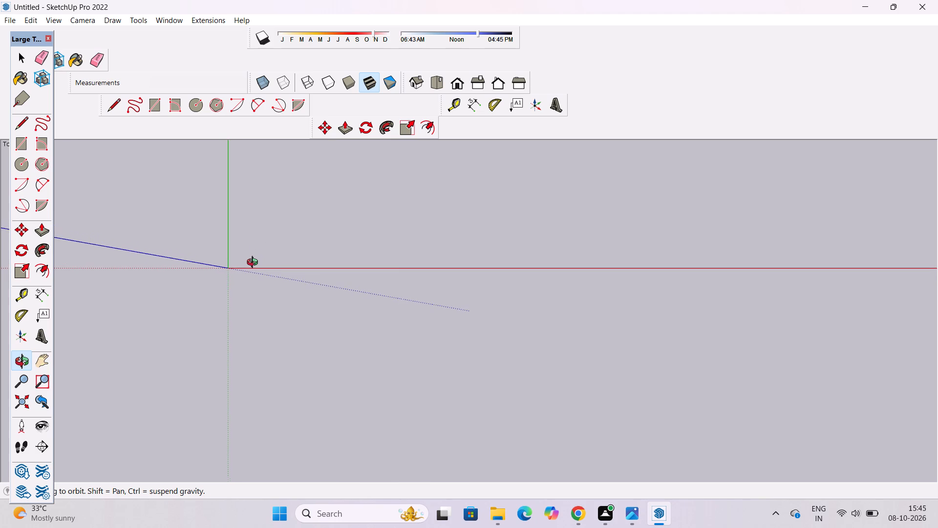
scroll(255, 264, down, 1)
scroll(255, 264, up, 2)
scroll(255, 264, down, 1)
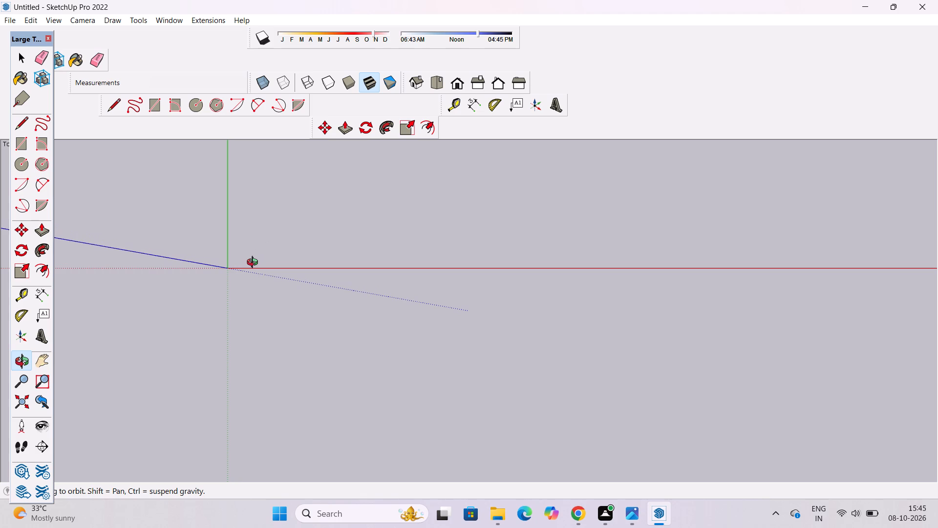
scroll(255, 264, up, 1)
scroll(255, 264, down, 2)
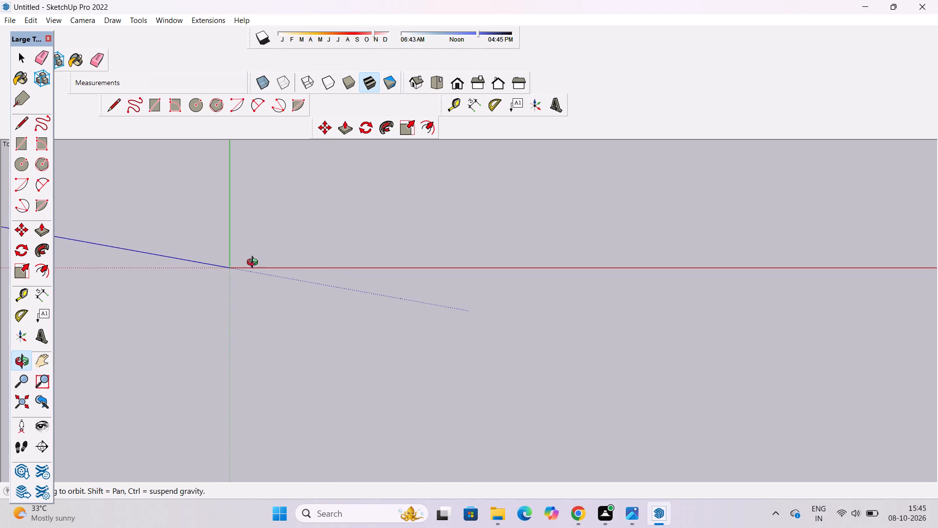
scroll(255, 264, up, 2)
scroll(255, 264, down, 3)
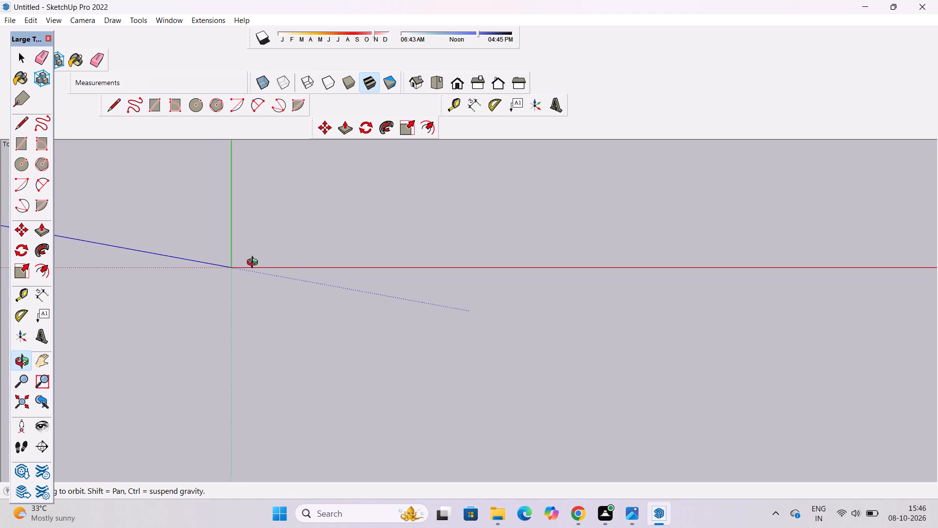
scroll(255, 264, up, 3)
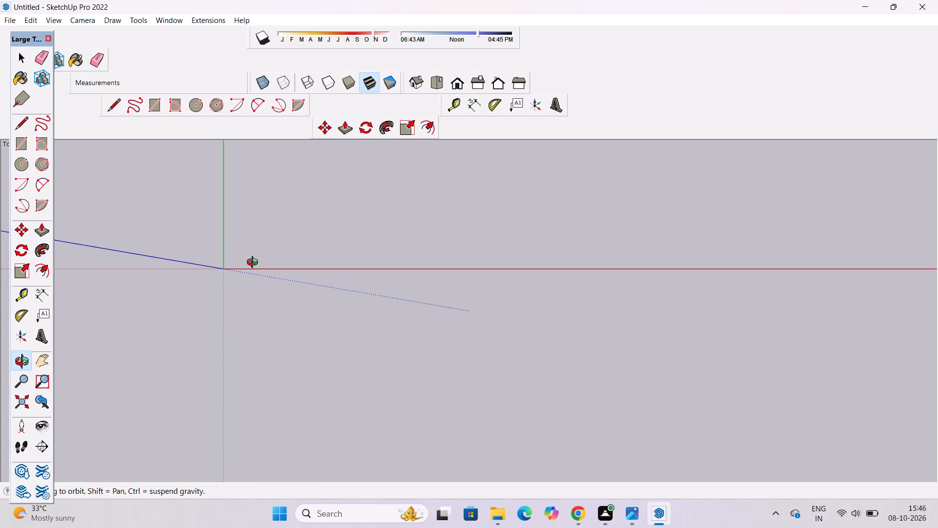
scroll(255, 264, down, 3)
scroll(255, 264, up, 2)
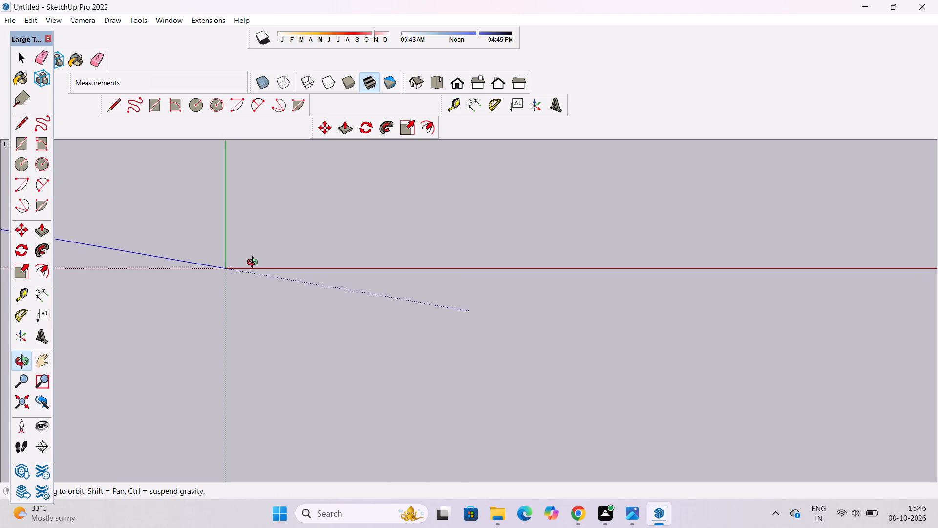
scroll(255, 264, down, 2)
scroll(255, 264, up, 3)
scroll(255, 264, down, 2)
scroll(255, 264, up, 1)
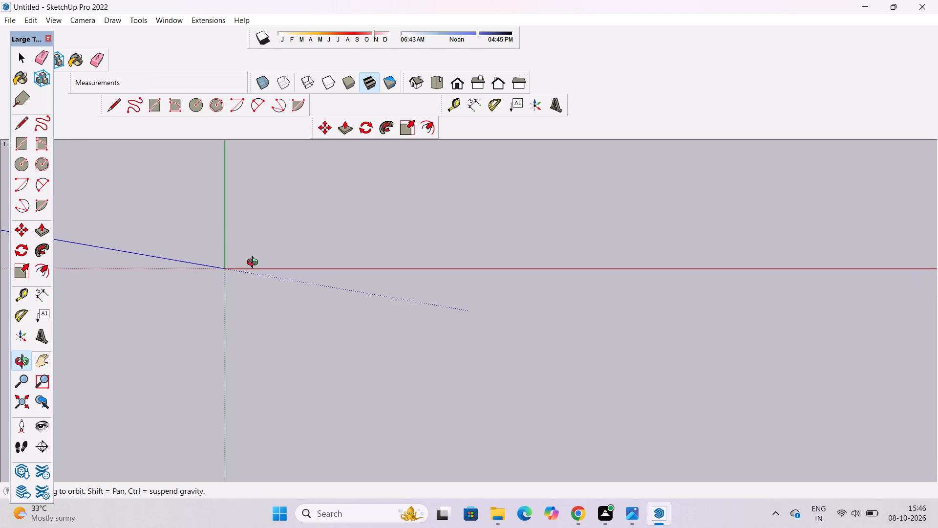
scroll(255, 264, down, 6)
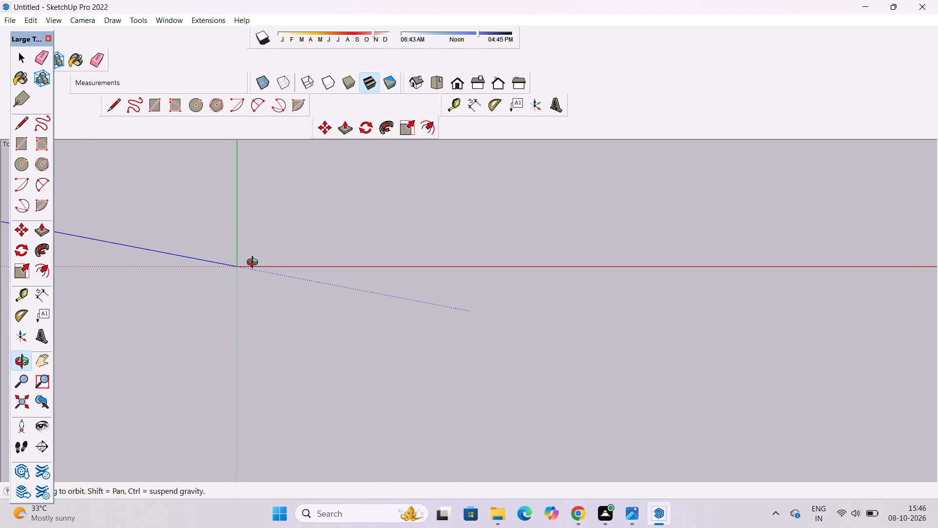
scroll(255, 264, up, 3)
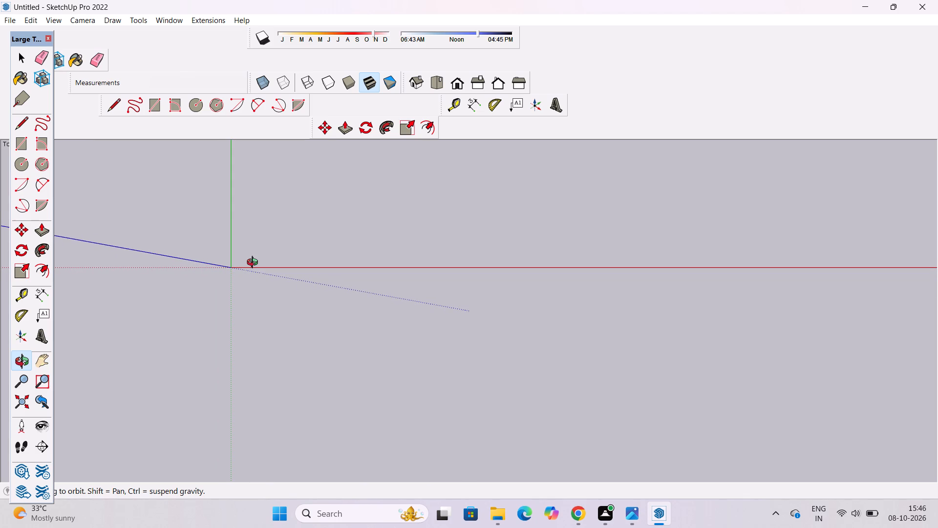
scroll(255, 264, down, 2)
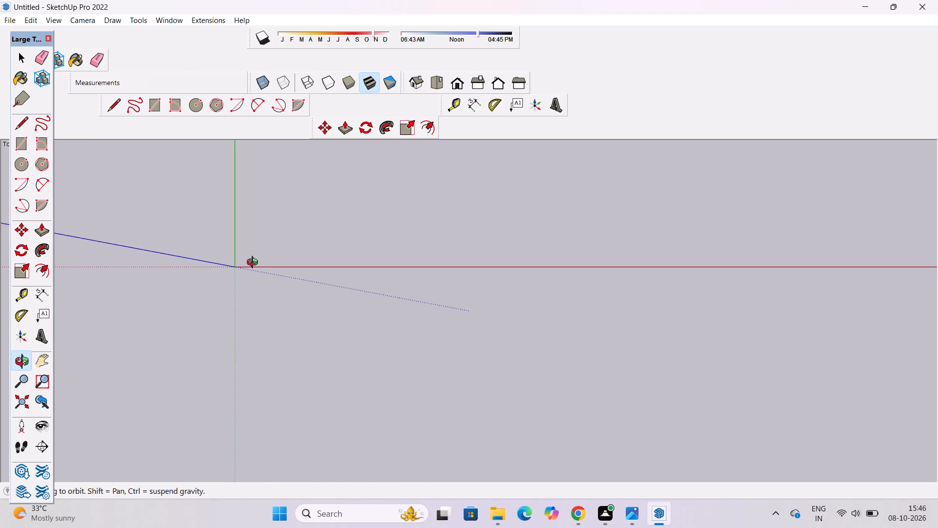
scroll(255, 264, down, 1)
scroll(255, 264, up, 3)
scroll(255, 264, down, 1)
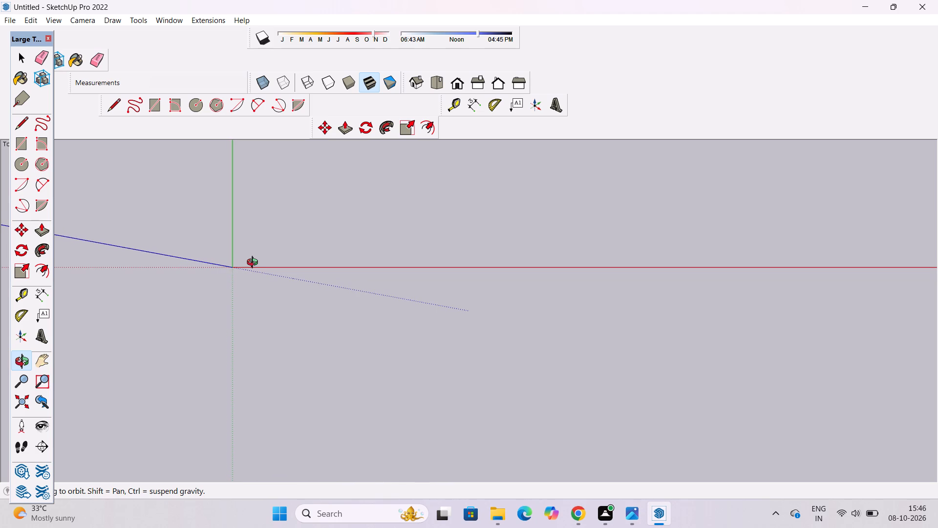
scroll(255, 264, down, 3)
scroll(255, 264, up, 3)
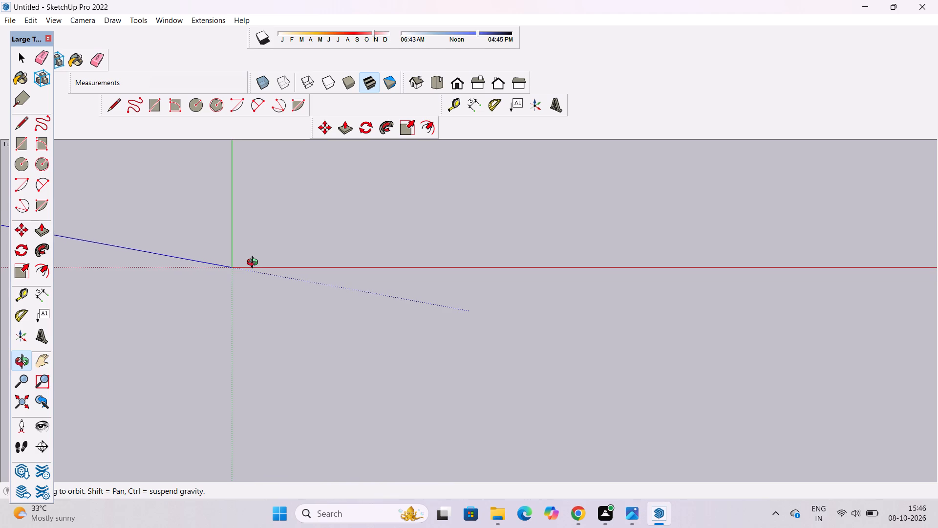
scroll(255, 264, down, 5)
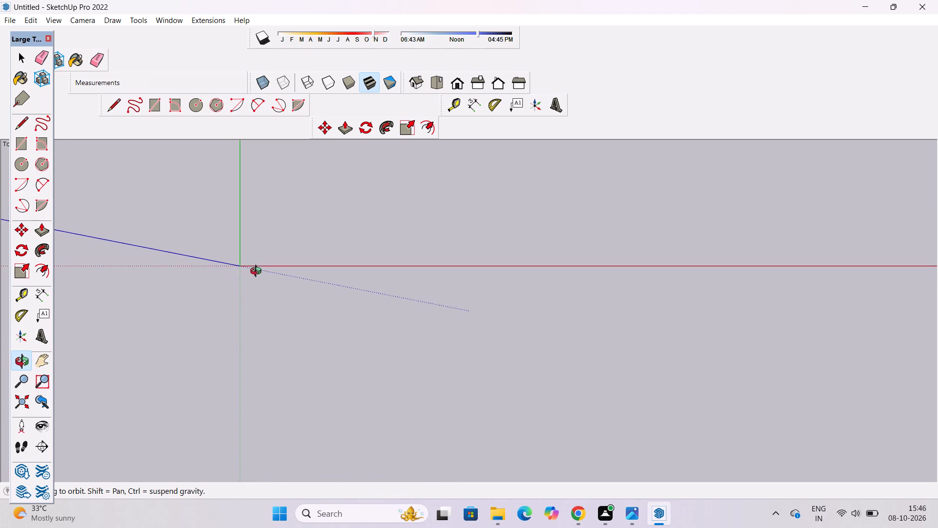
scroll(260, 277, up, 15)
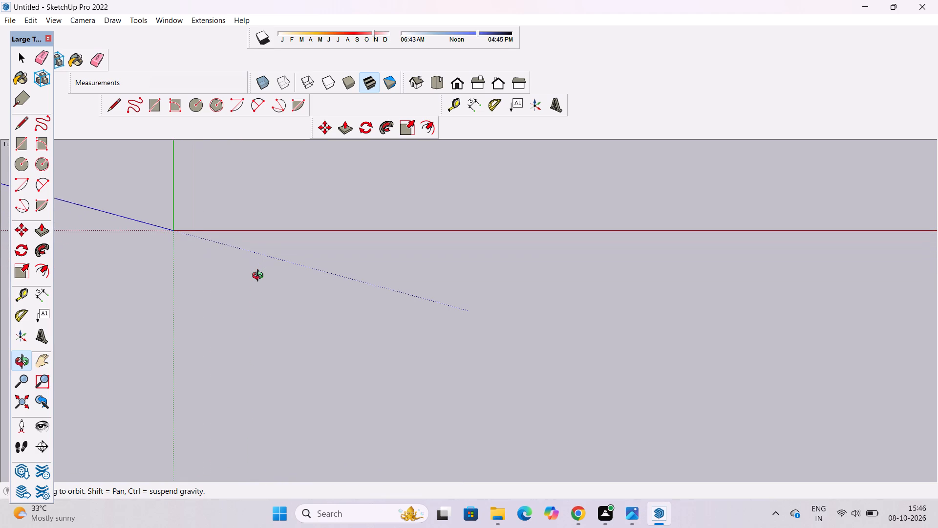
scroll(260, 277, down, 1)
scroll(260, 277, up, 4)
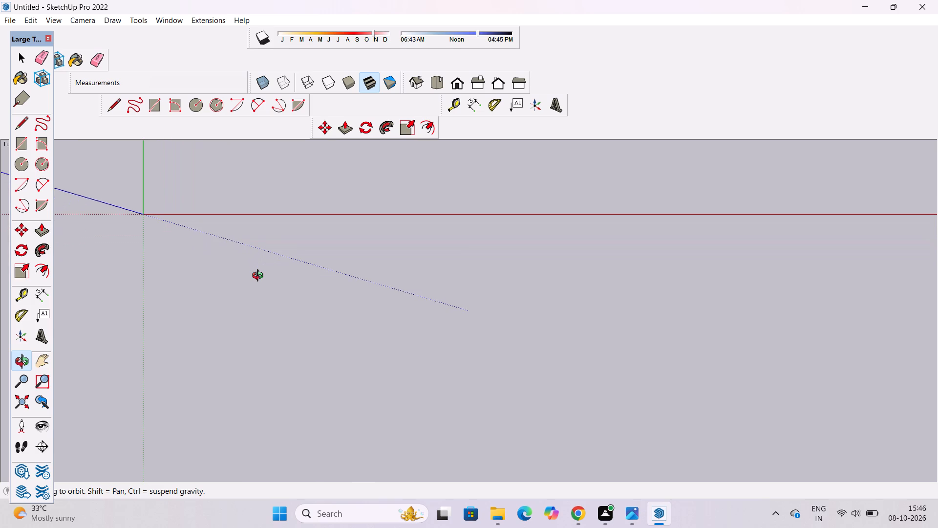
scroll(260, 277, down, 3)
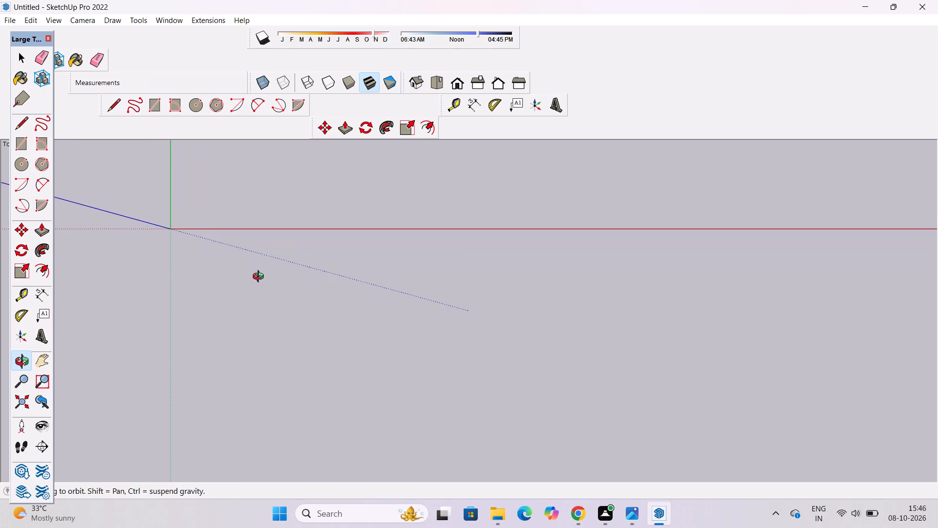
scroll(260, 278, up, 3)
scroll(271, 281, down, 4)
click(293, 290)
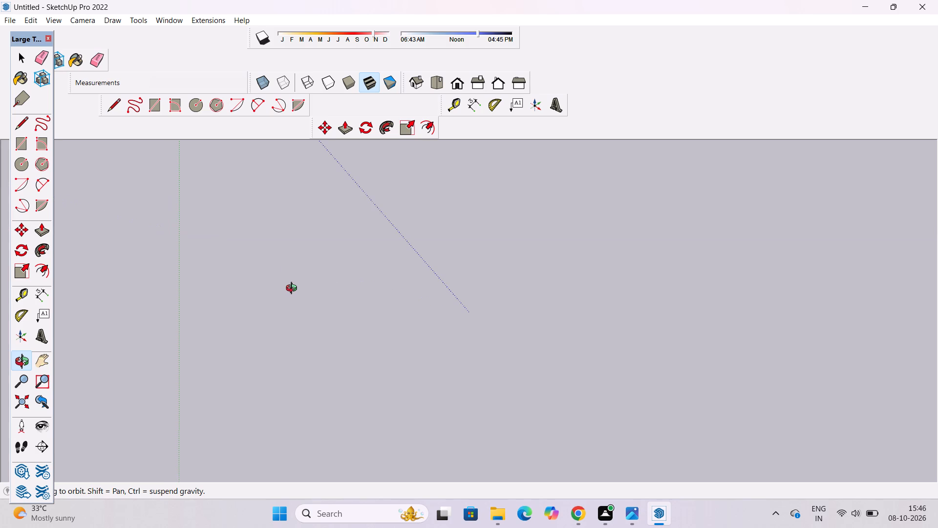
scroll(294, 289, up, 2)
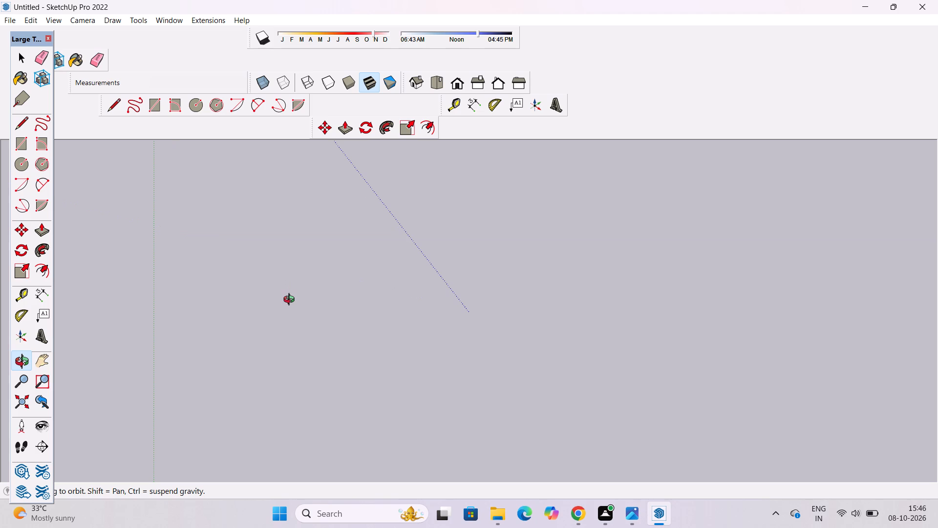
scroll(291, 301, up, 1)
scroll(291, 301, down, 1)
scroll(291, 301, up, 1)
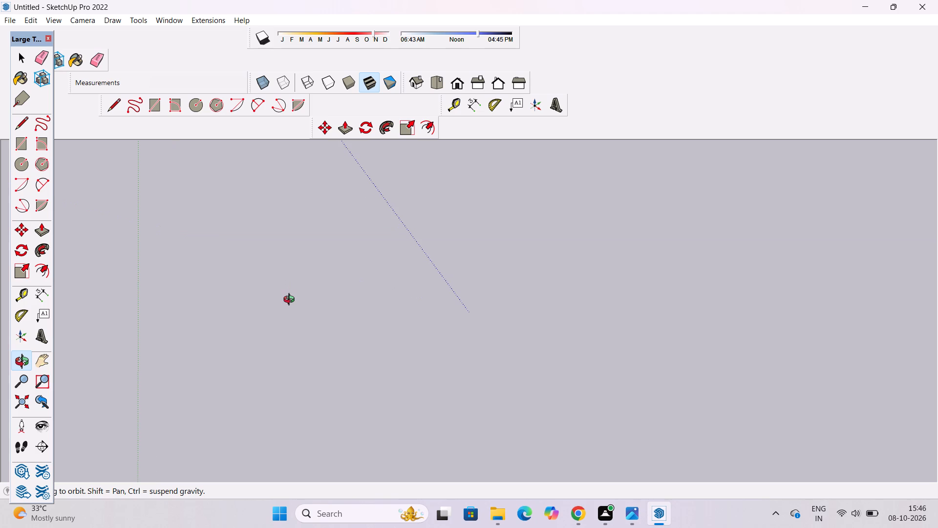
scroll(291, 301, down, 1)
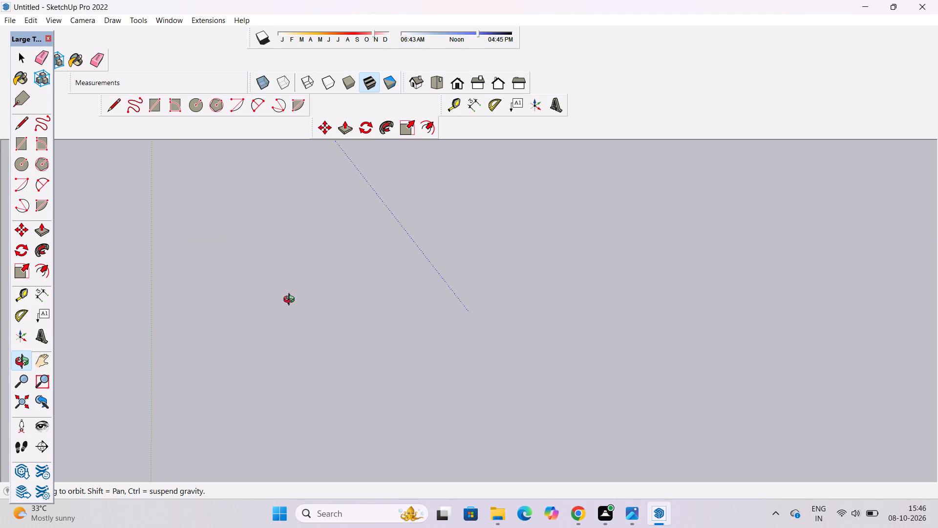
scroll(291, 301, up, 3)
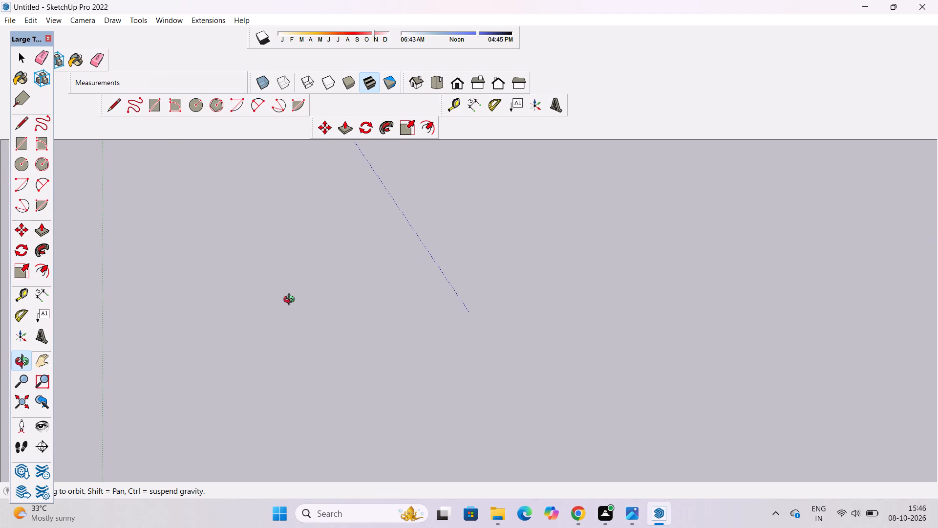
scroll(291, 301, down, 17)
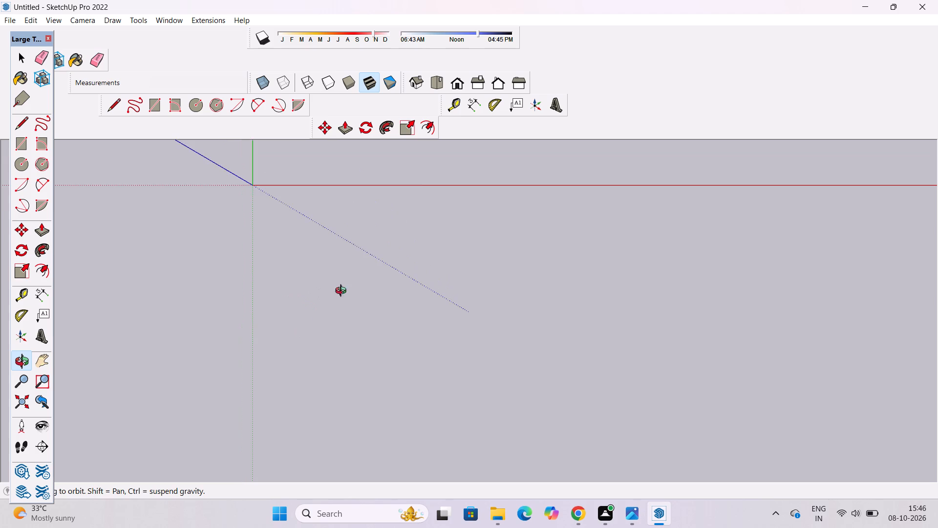
Return to the standard Top view and examine the dark model and the area around the origin.
click(442, 84)
scroll(414, 244, down, 5)
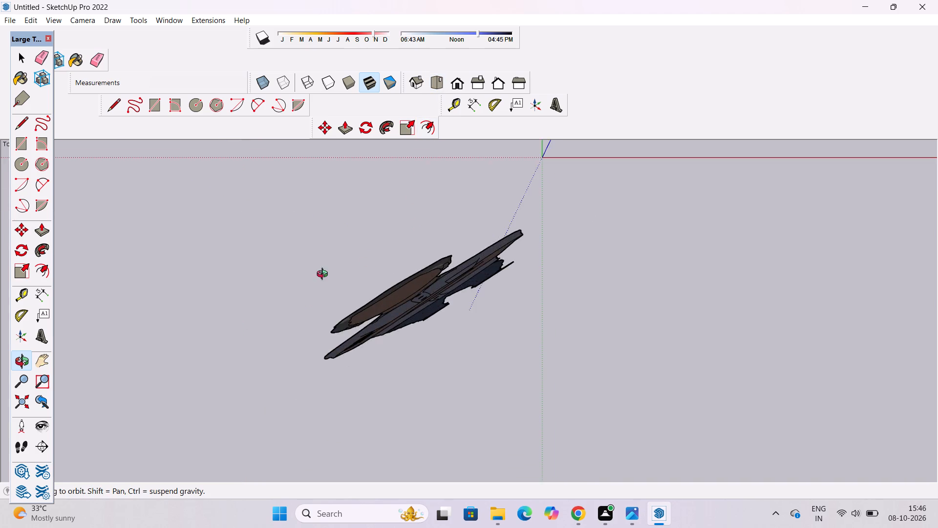
scroll(324, 275, down, 10)
scroll(274, 321, down, 4)
scroll(272, 327, up, 1)
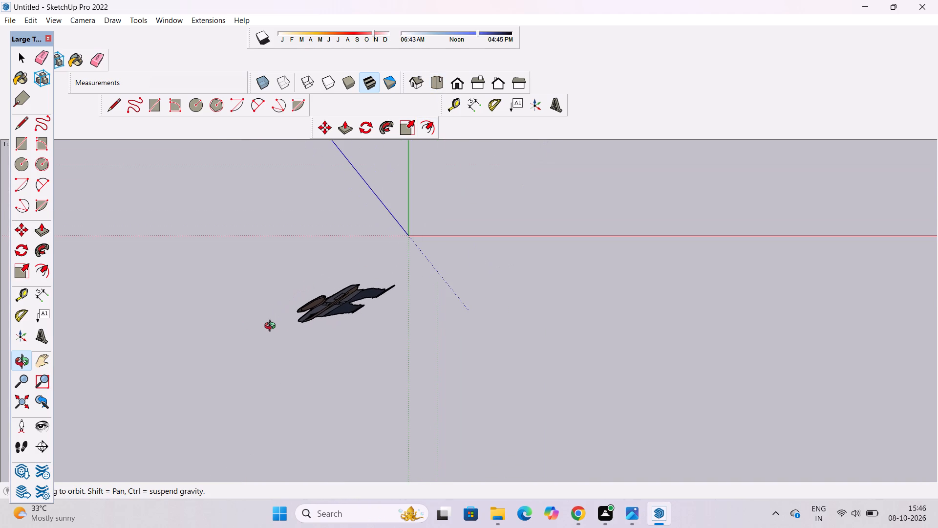
scroll(272, 327, up, 1)
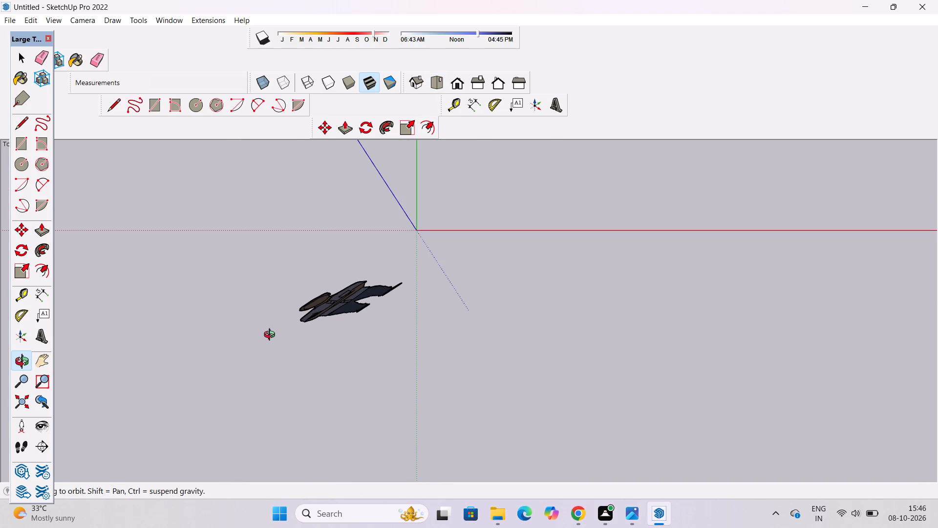
scroll(272, 336, down, 1)
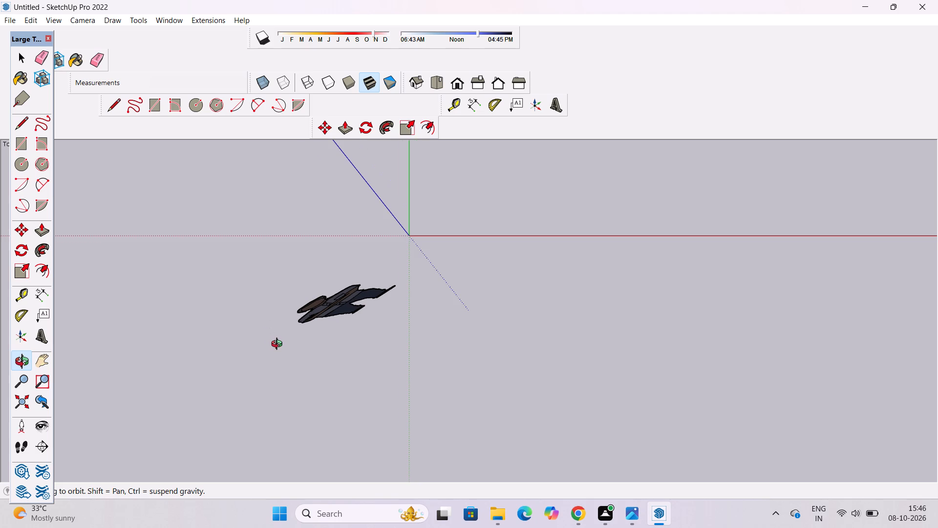
scroll(279, 345, down, 4)
scroll(402, 202, up, 4)
scroll(458, 270, up, 7)
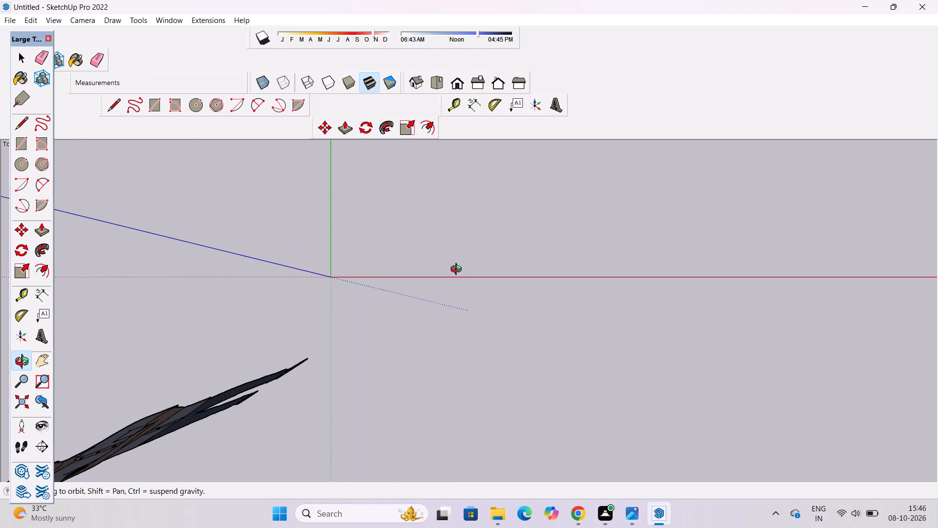
scroll(458, 270, up, 2)
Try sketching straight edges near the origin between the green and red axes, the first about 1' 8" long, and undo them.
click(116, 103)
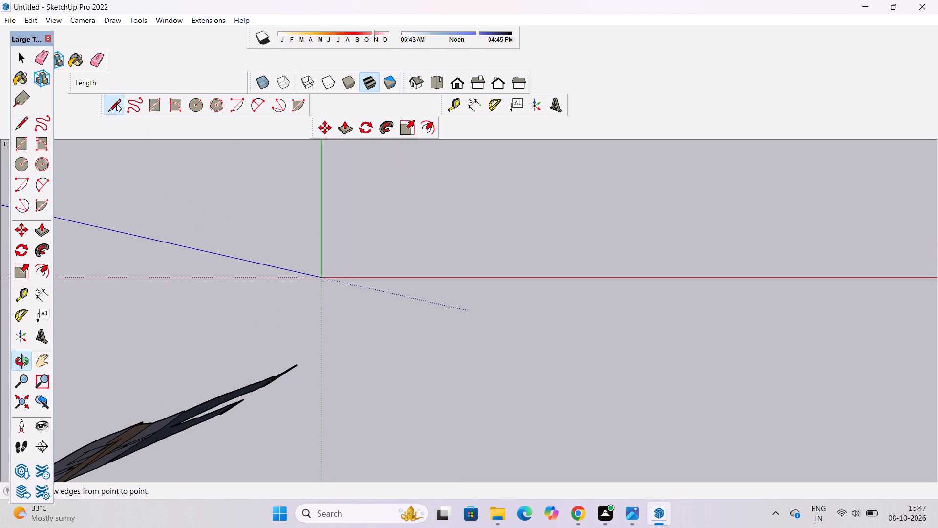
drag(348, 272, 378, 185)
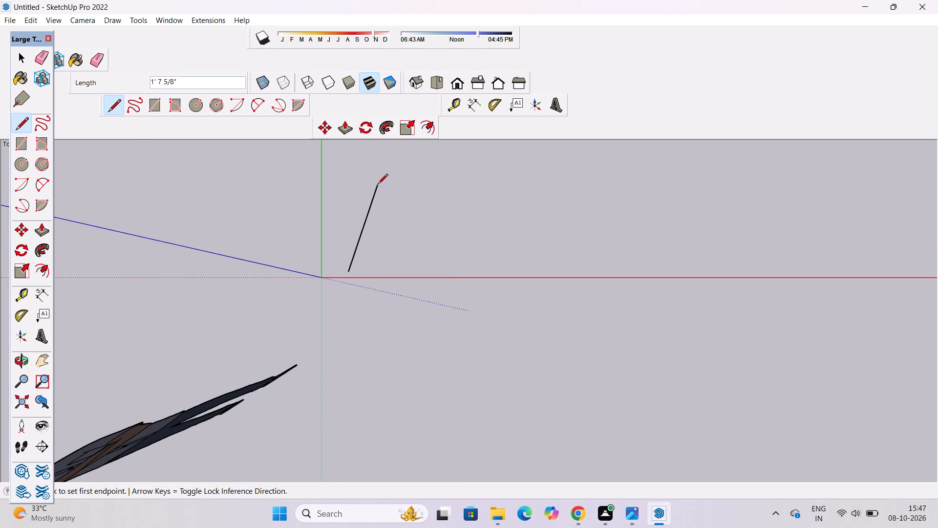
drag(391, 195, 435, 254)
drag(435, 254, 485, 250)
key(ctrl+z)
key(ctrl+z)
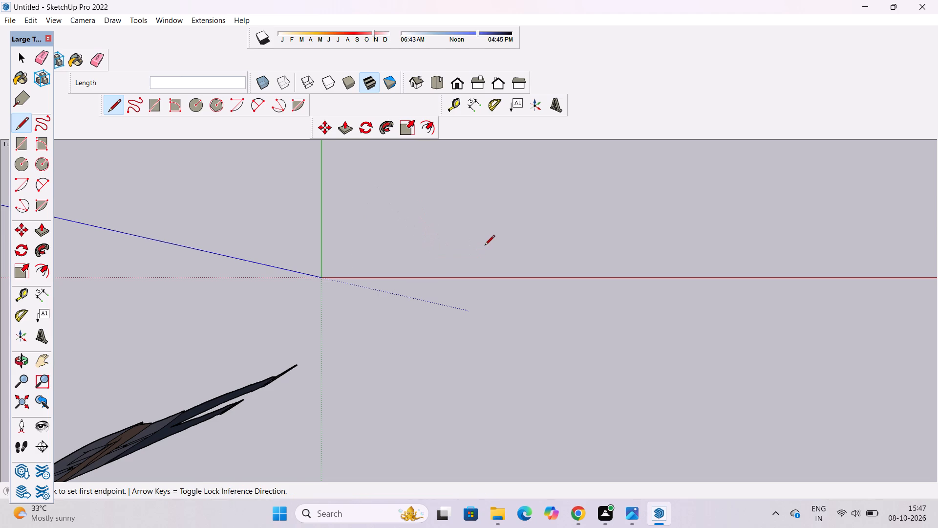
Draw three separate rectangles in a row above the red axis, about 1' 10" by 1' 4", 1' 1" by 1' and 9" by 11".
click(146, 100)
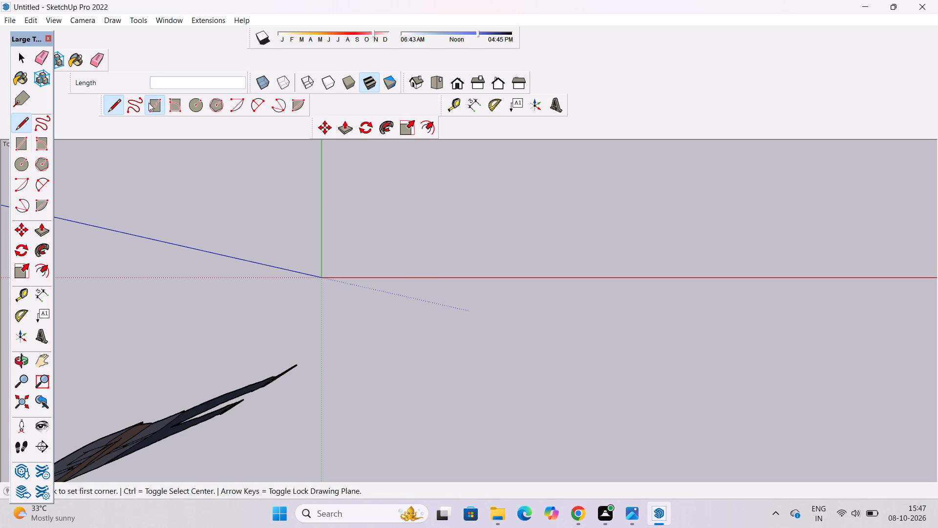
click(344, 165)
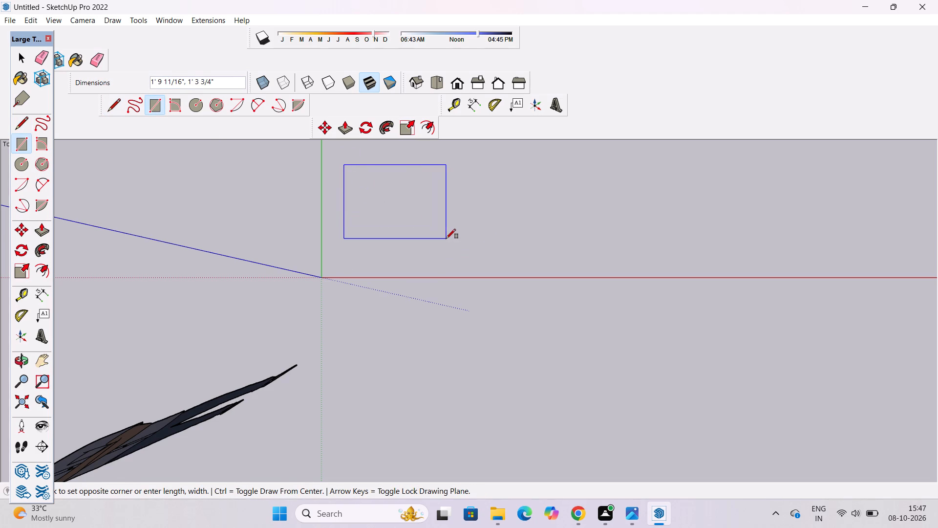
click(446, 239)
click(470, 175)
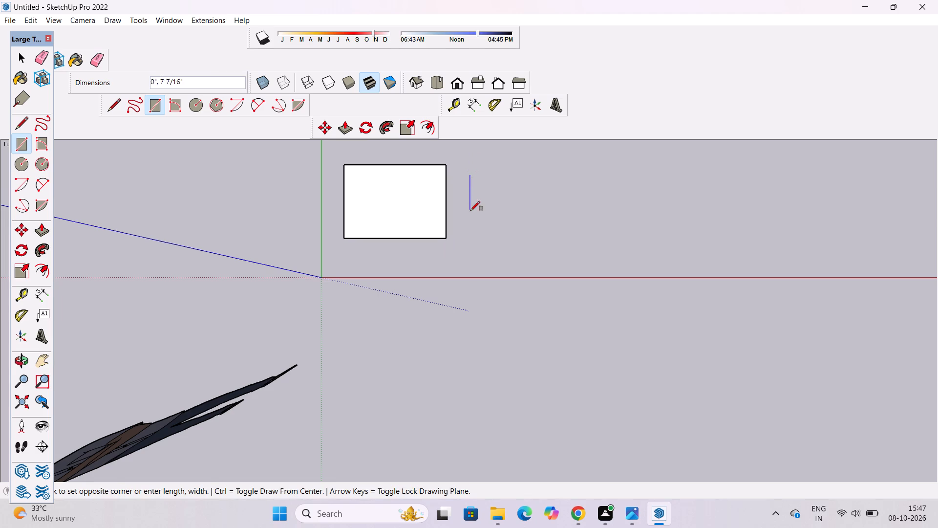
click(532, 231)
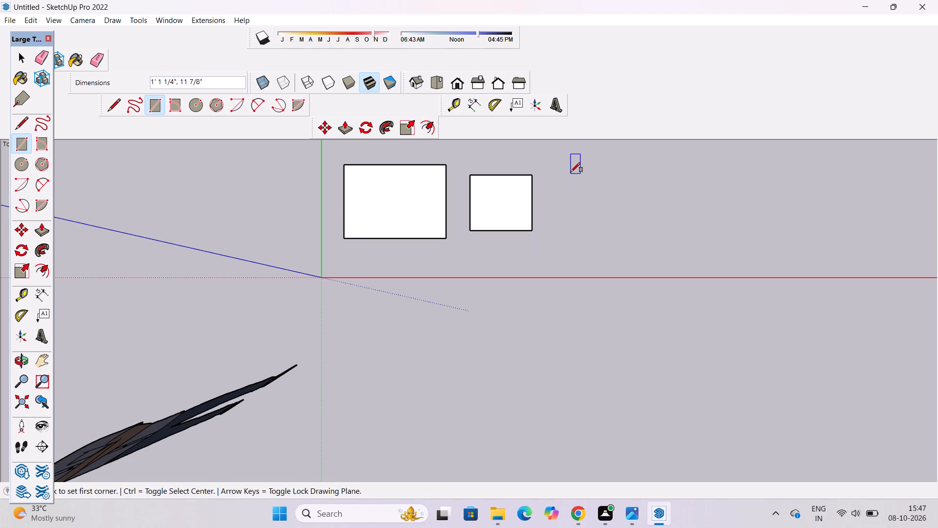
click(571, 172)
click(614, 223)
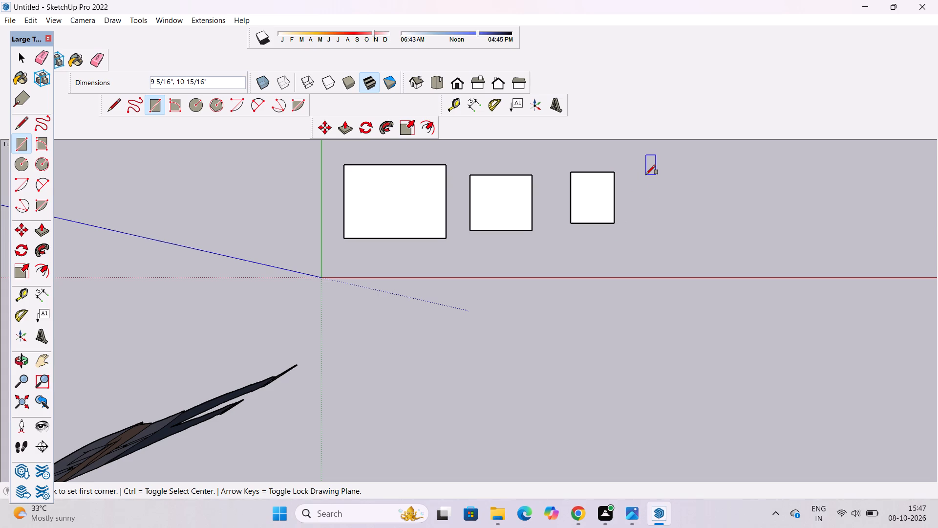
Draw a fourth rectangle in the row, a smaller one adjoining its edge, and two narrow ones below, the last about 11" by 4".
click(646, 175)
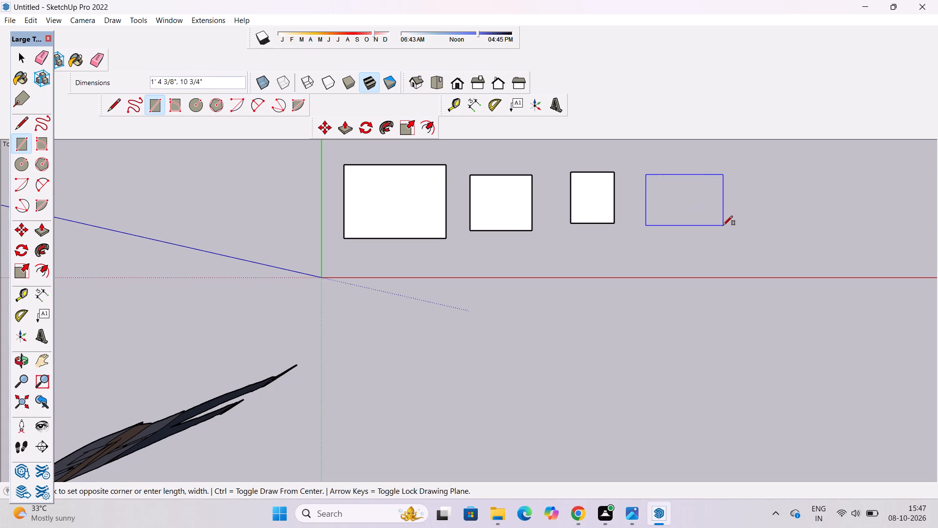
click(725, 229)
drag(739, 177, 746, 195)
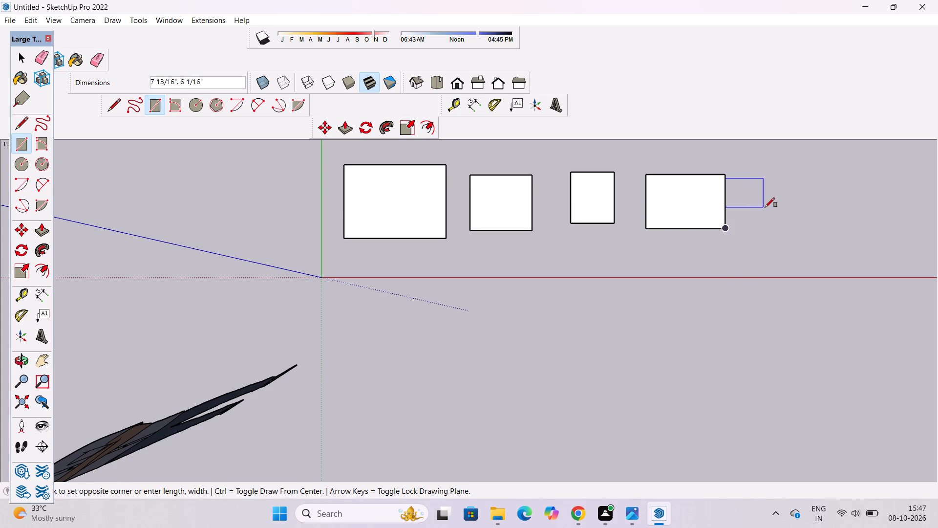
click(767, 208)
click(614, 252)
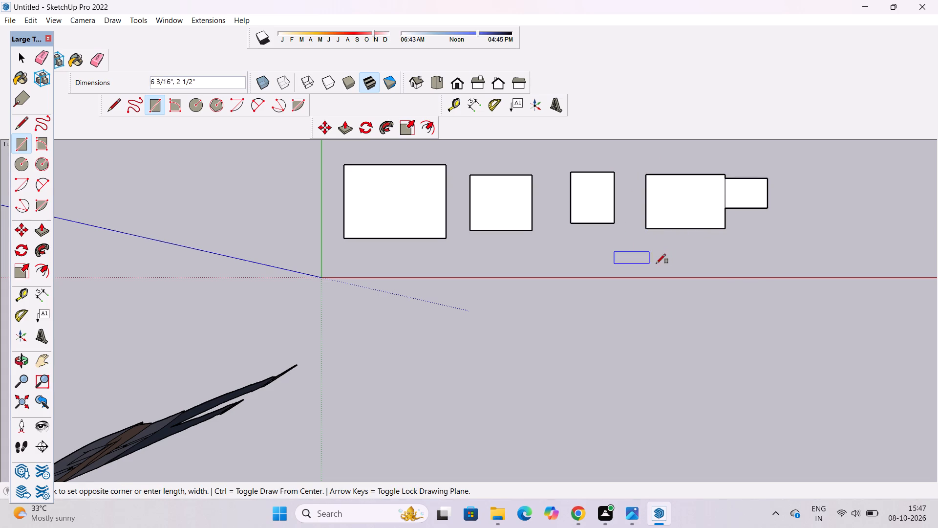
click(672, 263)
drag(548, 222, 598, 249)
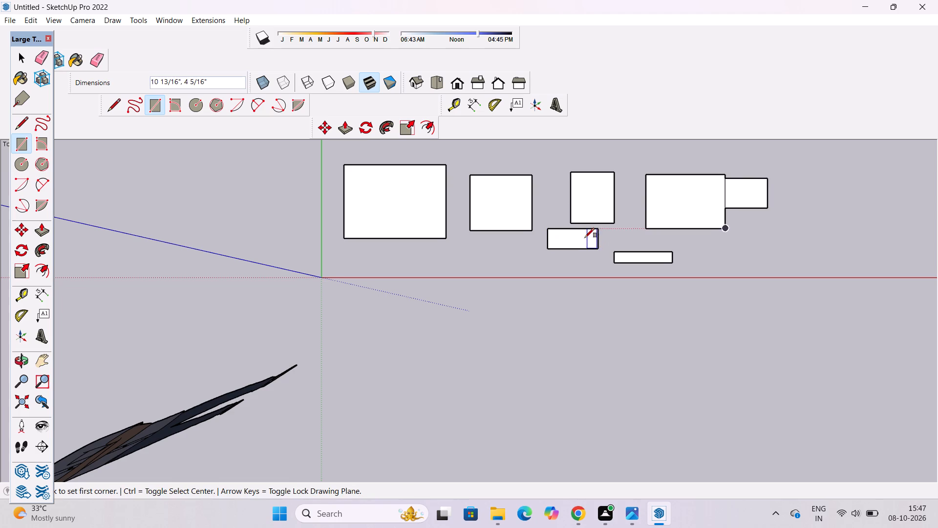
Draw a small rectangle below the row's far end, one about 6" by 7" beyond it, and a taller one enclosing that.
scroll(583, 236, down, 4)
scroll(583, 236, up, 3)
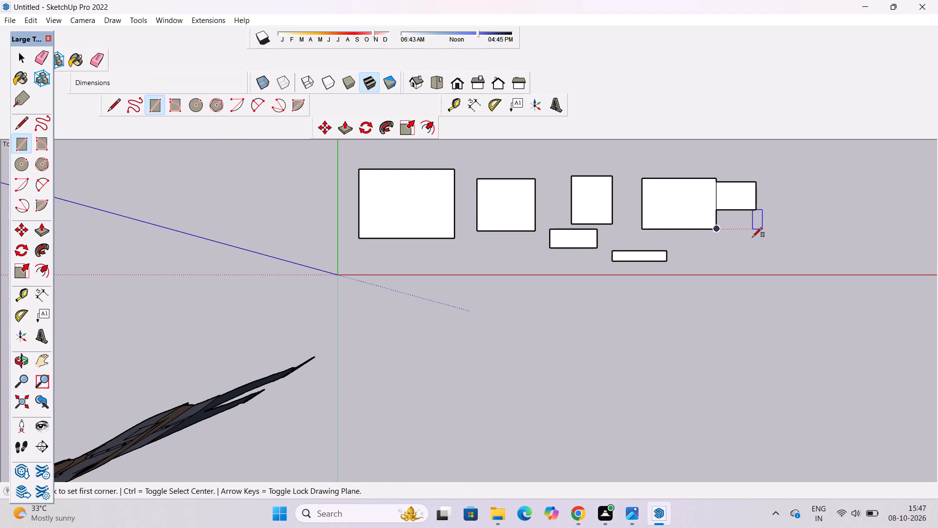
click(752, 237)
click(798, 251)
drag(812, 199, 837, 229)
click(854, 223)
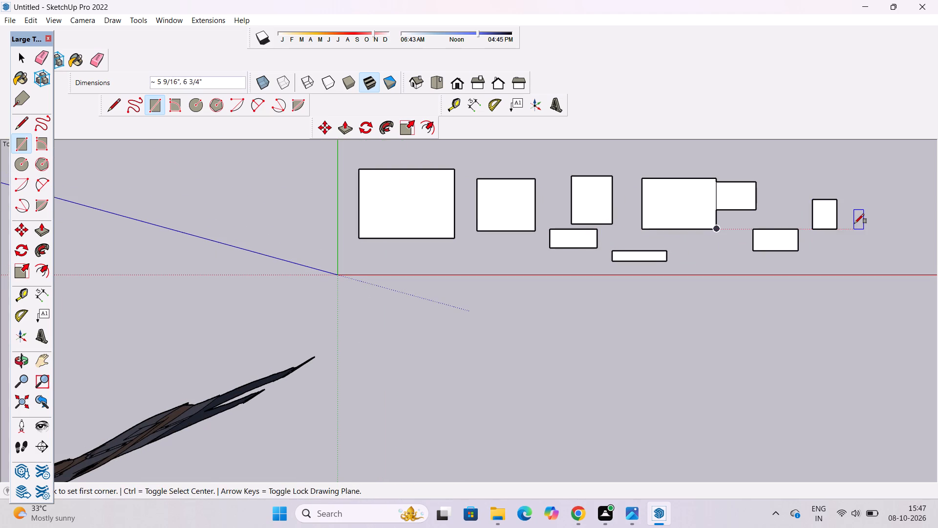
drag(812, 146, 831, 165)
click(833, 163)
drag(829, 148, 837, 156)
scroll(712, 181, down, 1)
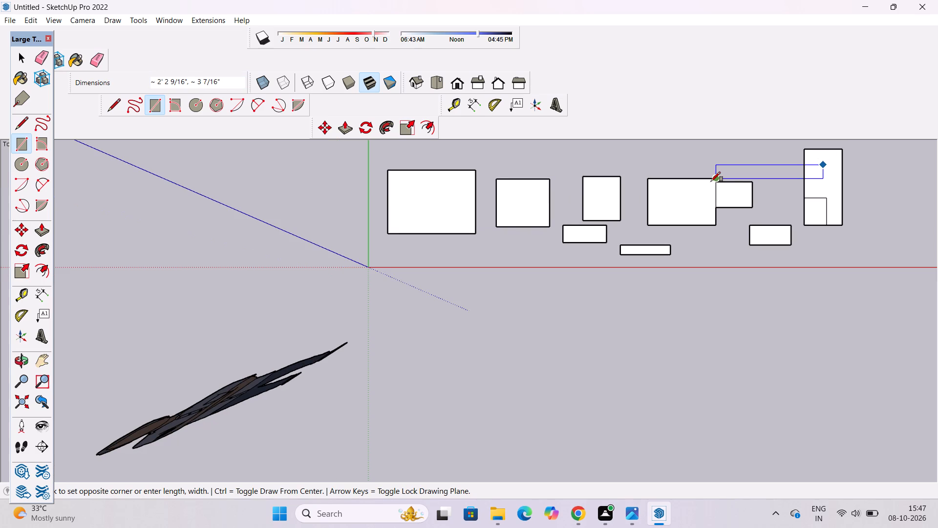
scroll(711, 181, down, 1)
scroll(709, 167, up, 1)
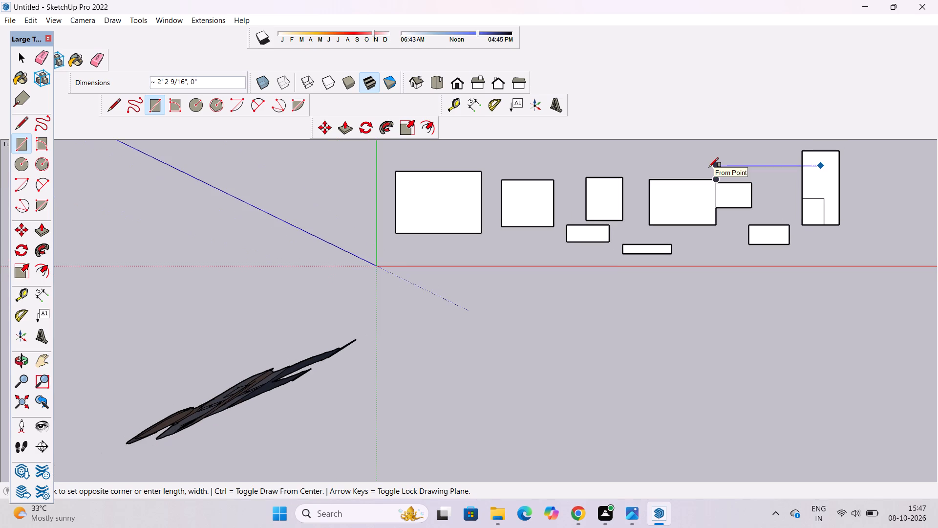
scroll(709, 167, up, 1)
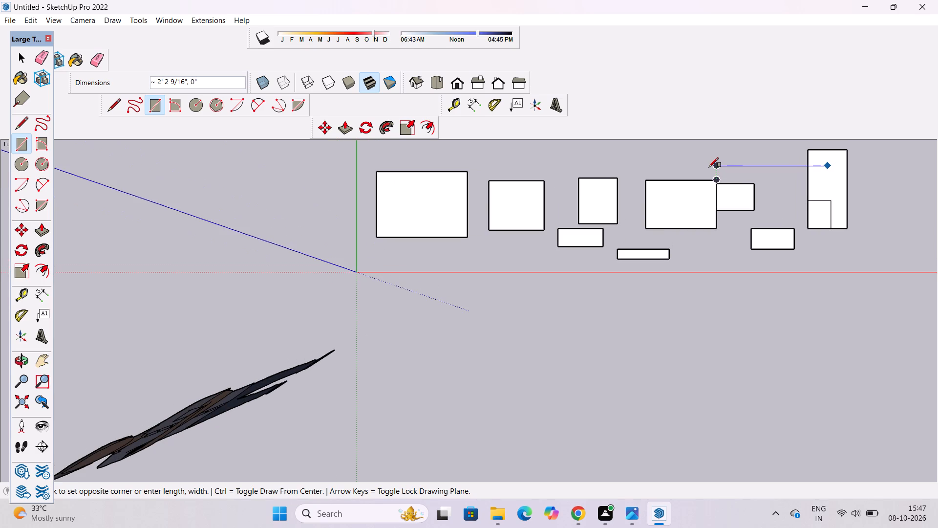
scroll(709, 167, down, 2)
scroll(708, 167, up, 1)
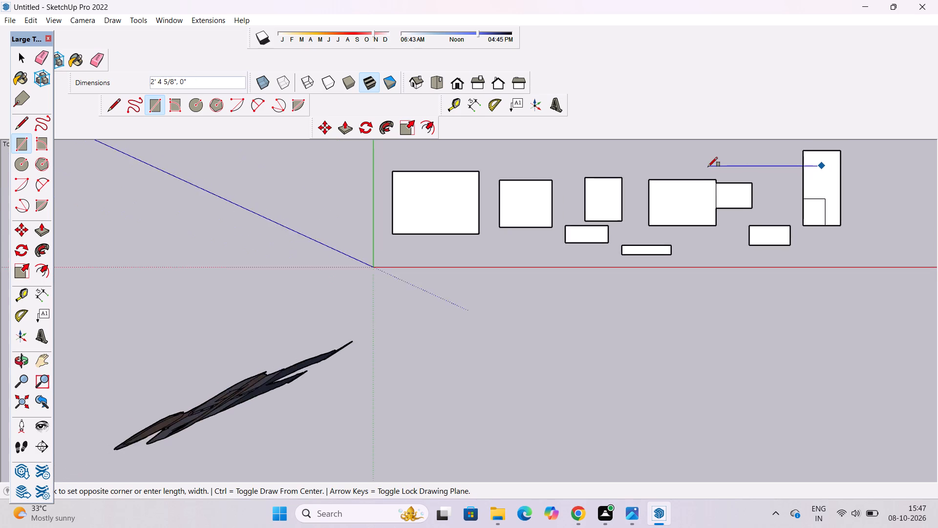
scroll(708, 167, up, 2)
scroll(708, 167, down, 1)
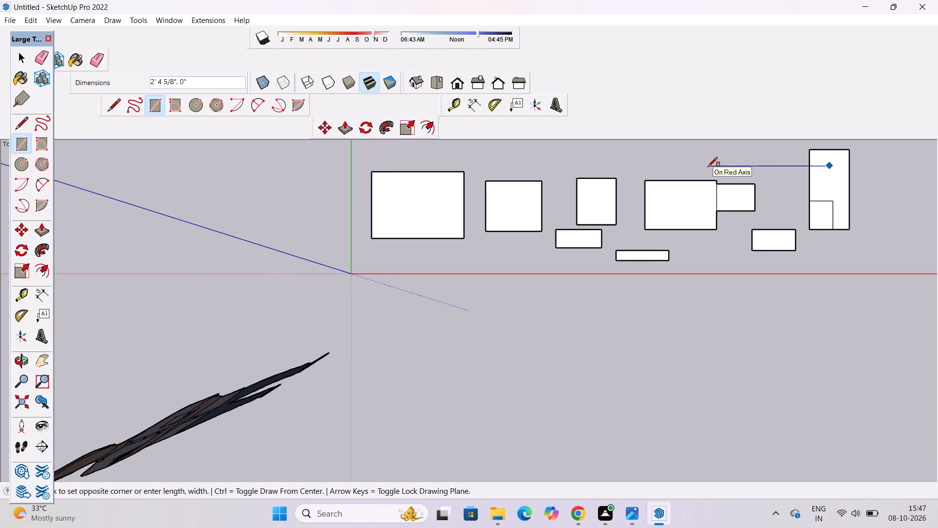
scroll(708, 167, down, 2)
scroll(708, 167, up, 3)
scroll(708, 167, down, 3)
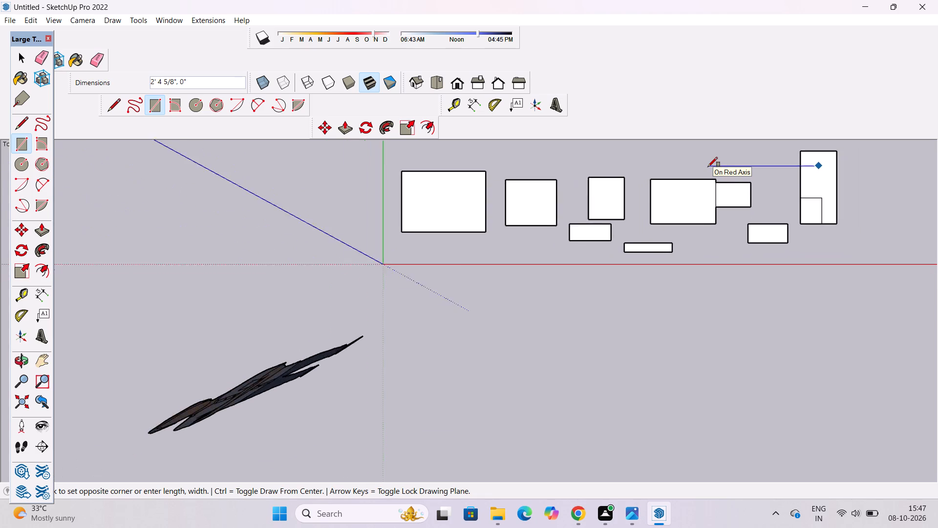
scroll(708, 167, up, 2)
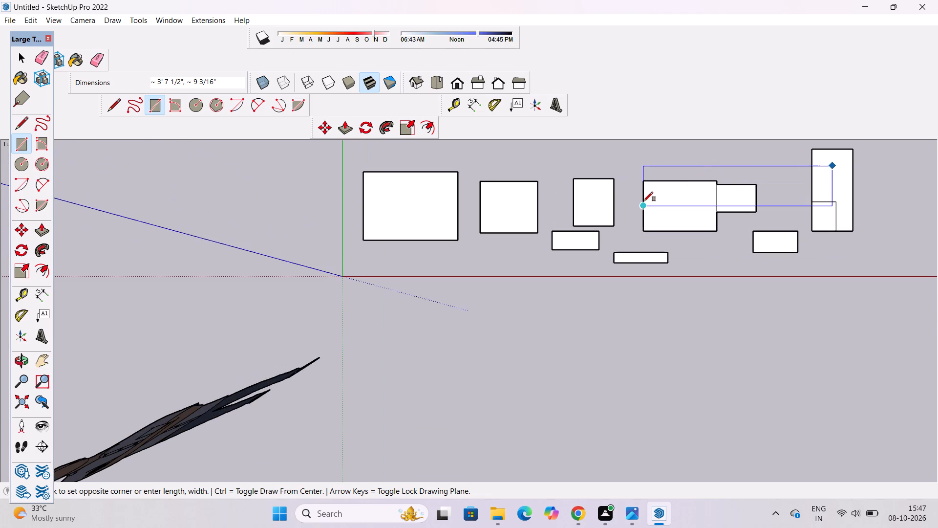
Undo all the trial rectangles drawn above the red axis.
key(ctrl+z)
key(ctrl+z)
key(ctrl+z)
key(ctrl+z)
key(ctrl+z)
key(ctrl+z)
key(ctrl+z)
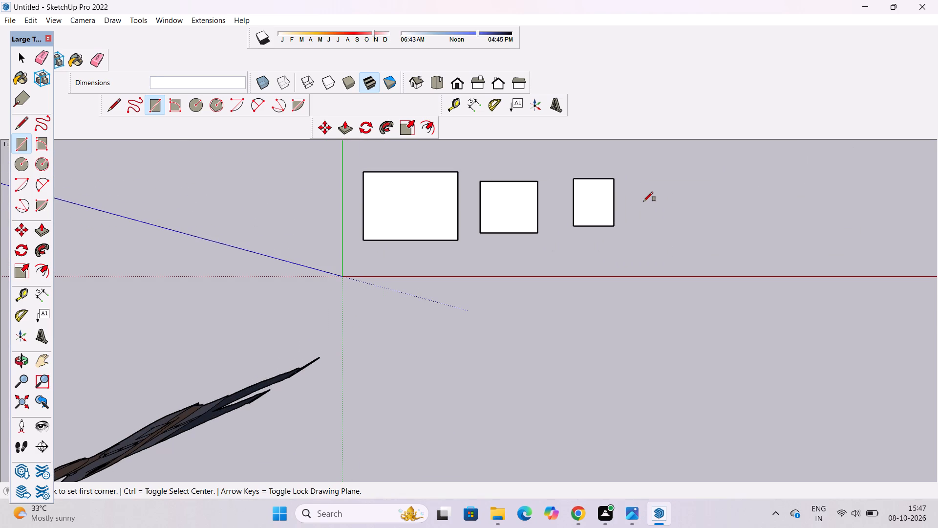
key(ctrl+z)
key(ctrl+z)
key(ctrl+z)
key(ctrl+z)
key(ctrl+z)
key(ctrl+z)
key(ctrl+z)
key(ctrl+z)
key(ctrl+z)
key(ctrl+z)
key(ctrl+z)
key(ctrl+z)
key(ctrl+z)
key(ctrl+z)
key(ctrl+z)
Switch the camera back to the standard Top view, closer in on the empty area near the origin.
key(space)
key(o)
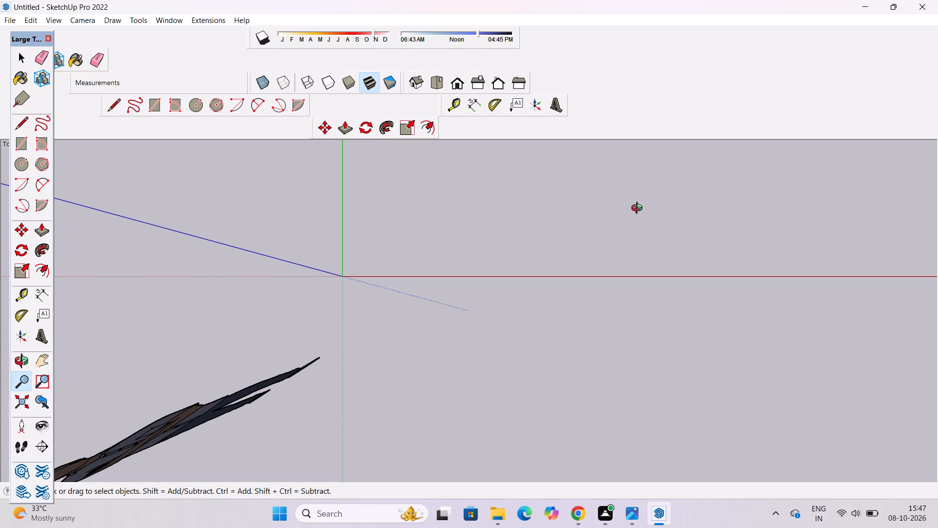
click(434, 77)
scroll(366, 274, up, 20)
scroll(366, 274, up, 3)
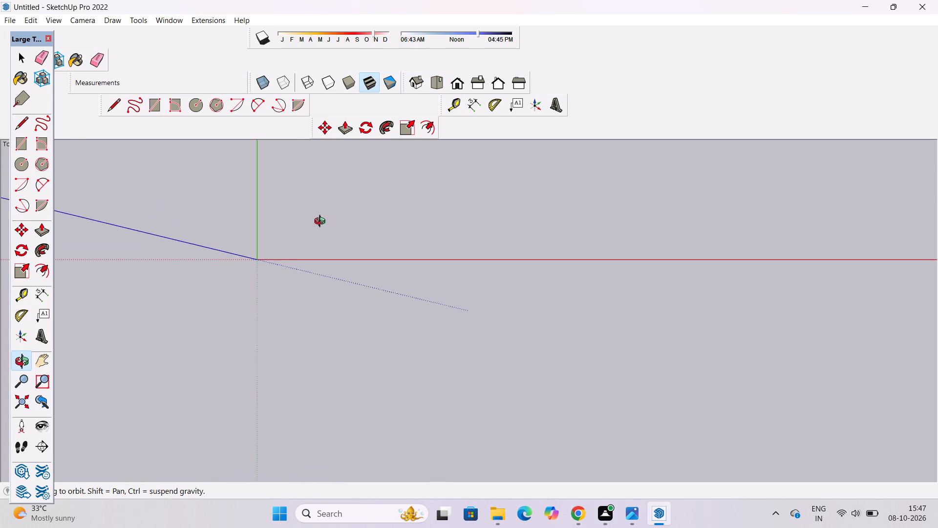
scroll(322, 222, up, 19)
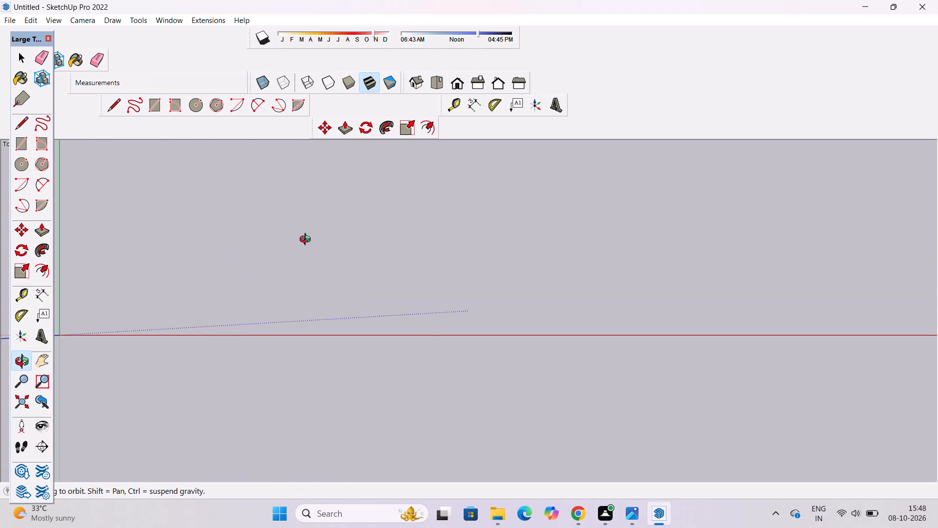
scroll(307, 241, up, 2)
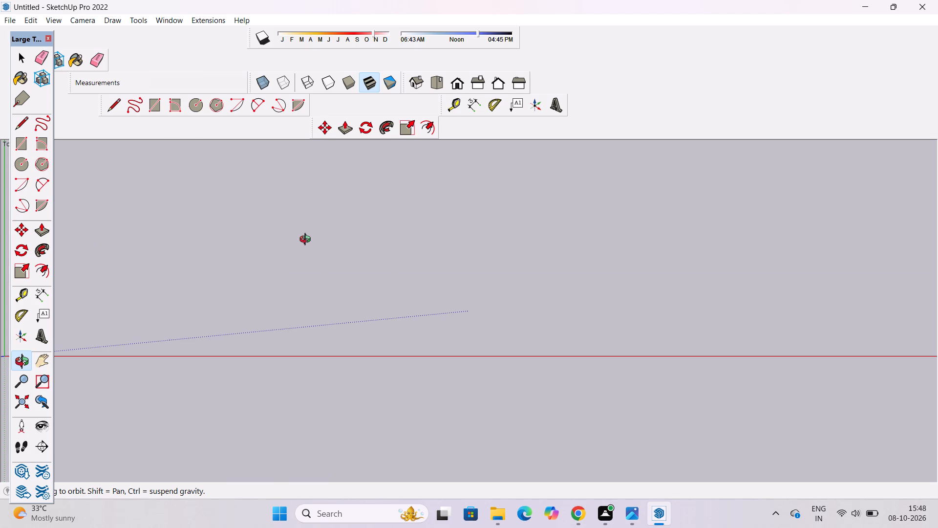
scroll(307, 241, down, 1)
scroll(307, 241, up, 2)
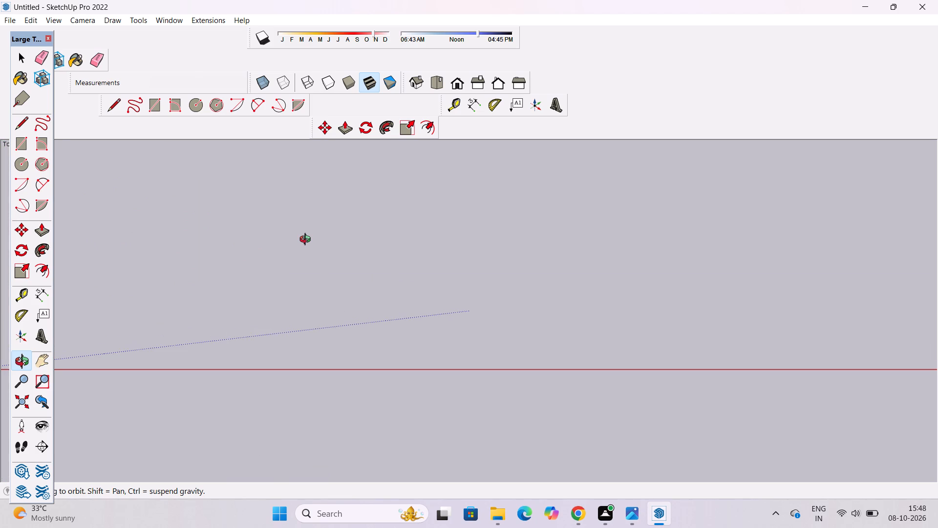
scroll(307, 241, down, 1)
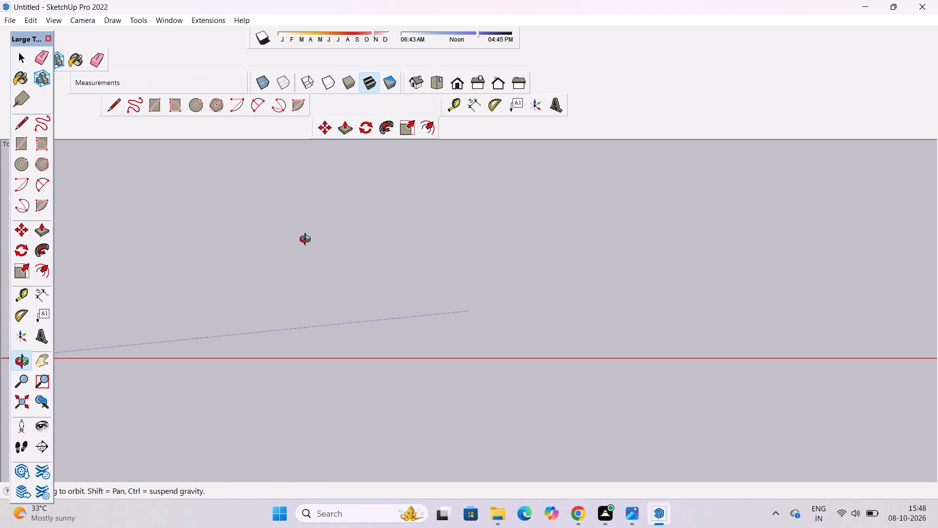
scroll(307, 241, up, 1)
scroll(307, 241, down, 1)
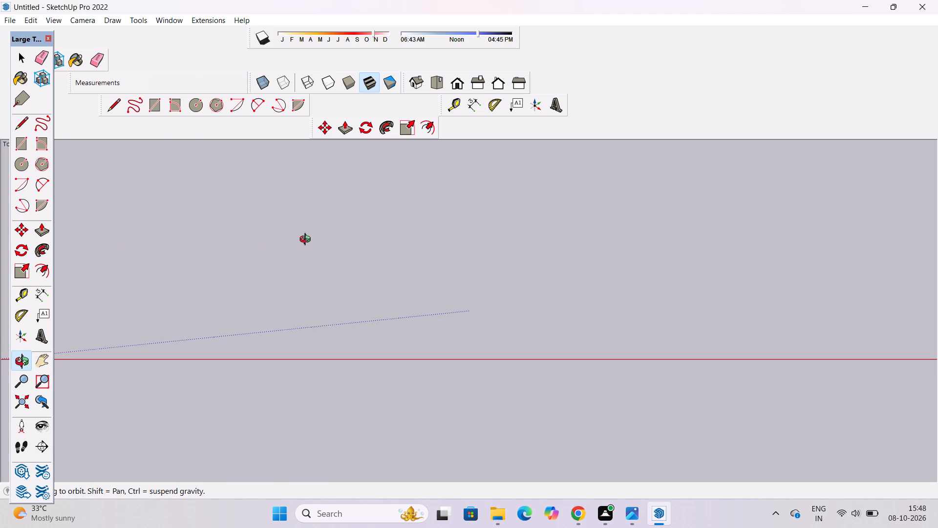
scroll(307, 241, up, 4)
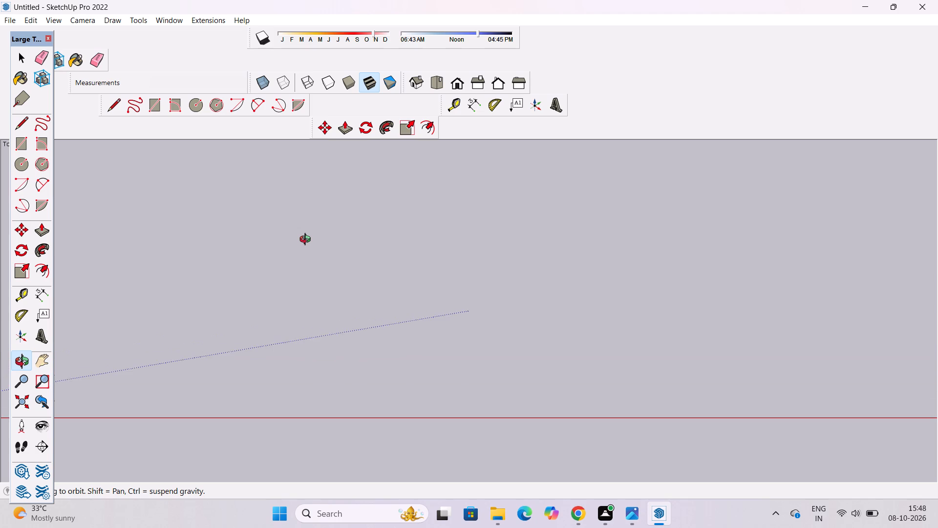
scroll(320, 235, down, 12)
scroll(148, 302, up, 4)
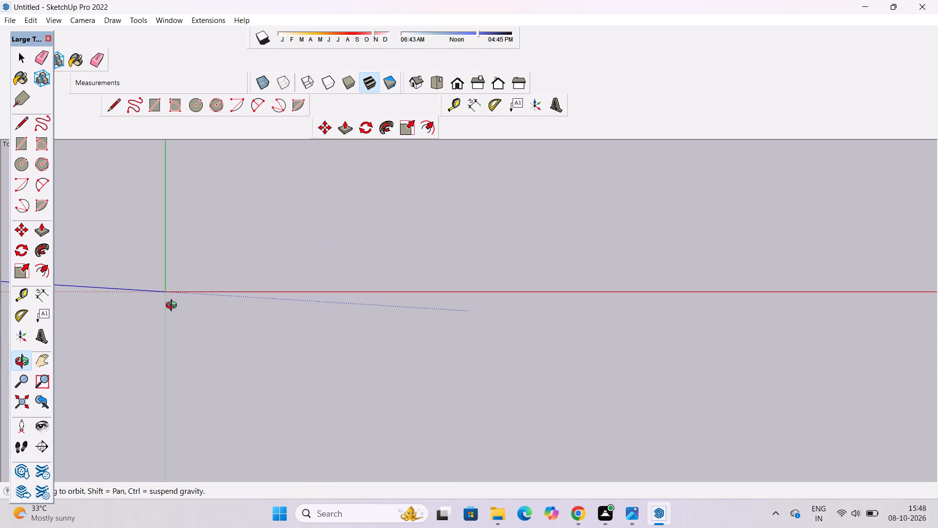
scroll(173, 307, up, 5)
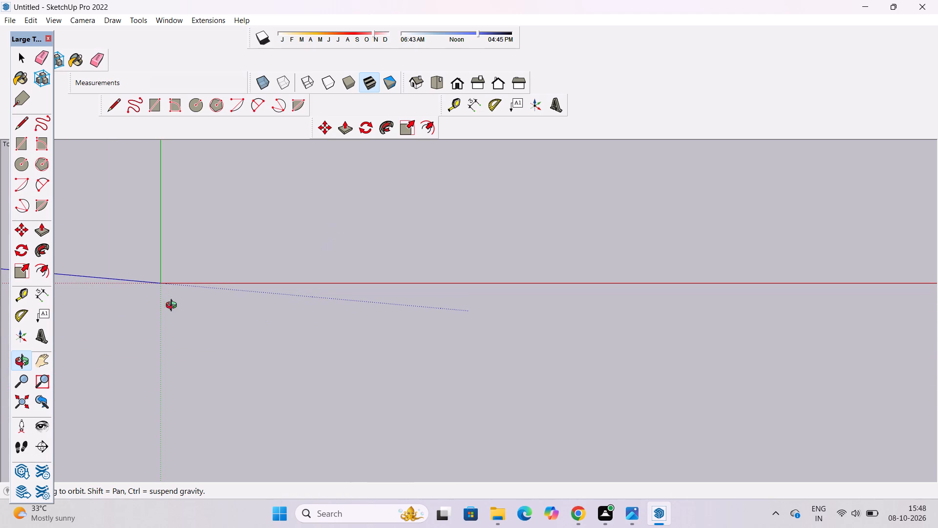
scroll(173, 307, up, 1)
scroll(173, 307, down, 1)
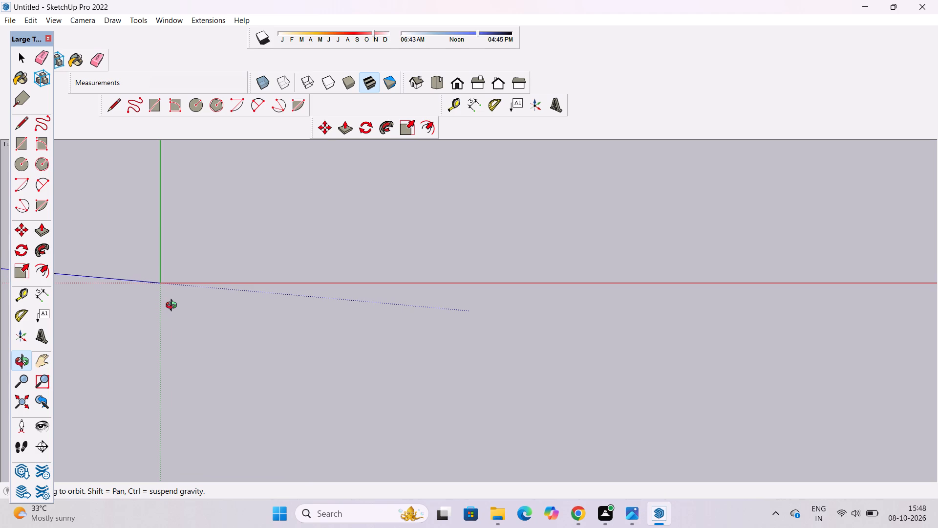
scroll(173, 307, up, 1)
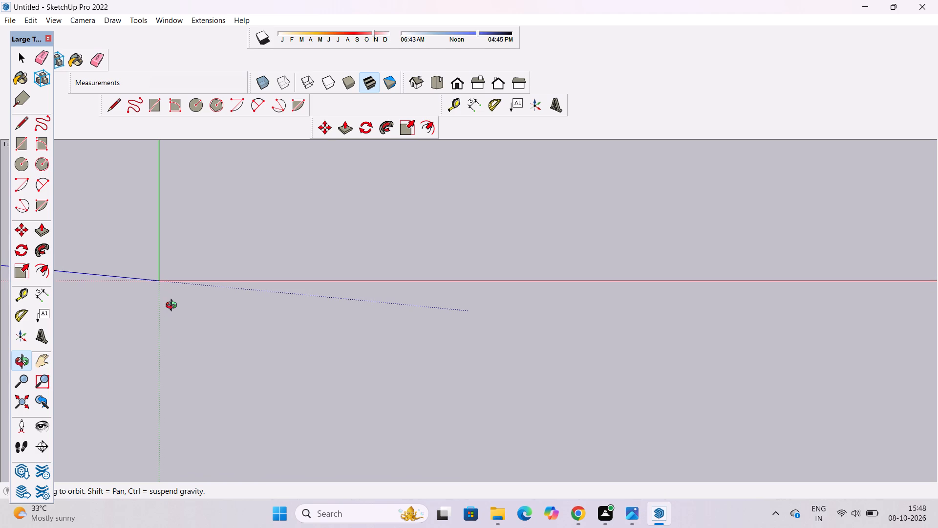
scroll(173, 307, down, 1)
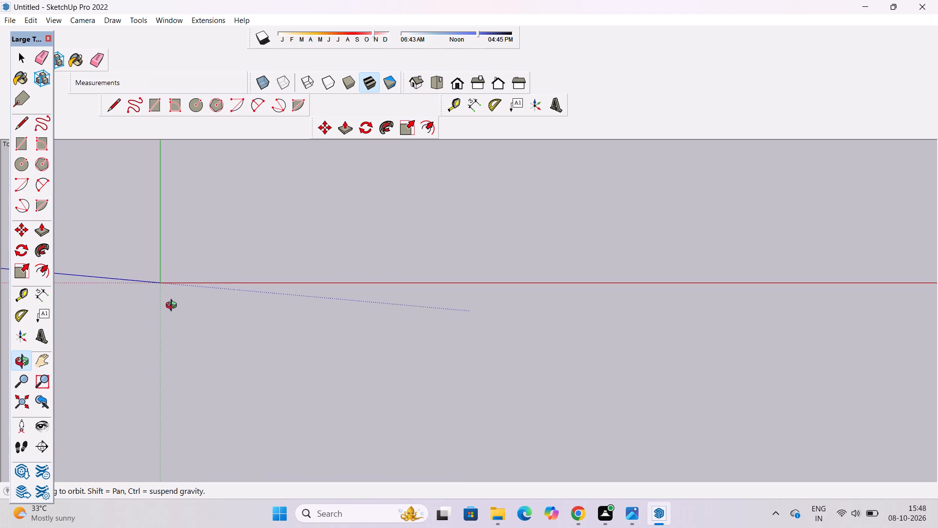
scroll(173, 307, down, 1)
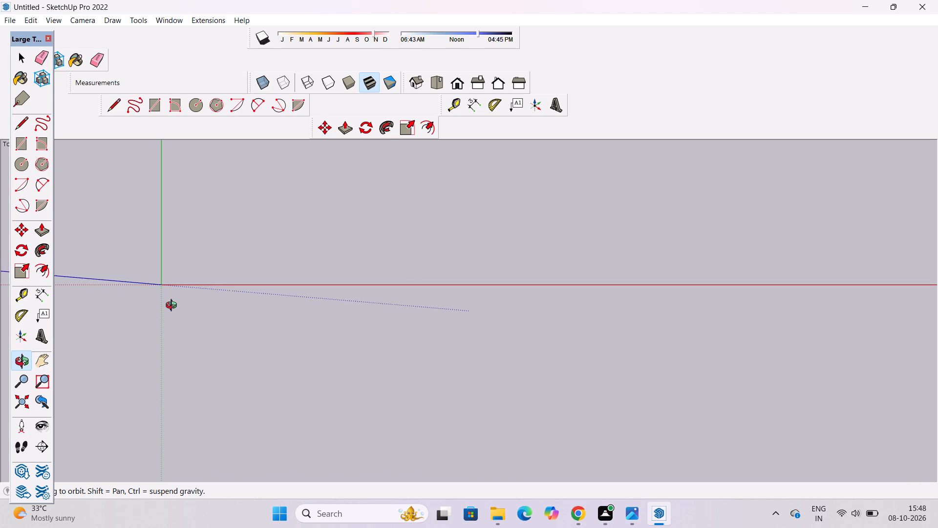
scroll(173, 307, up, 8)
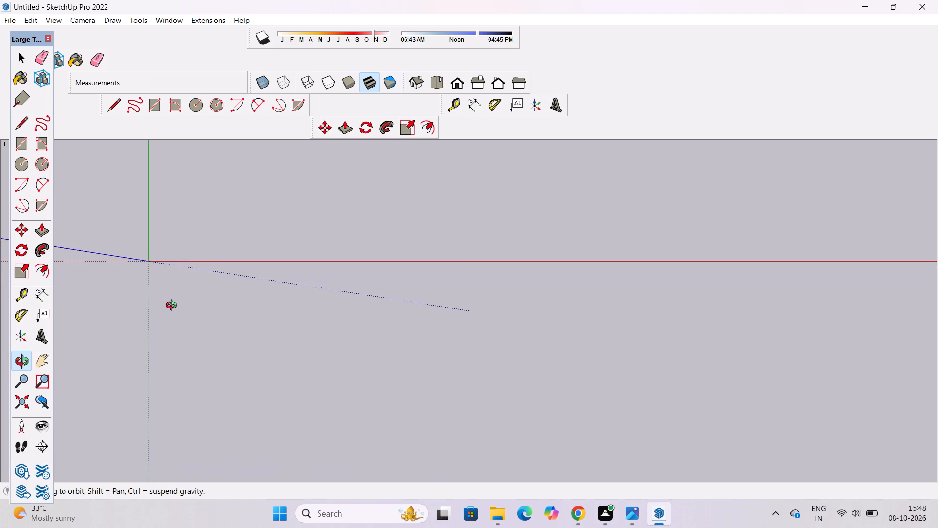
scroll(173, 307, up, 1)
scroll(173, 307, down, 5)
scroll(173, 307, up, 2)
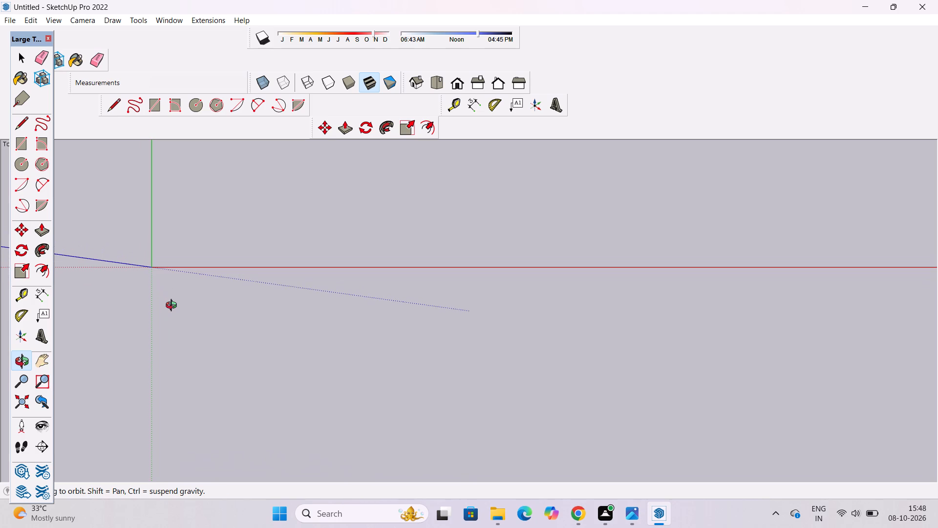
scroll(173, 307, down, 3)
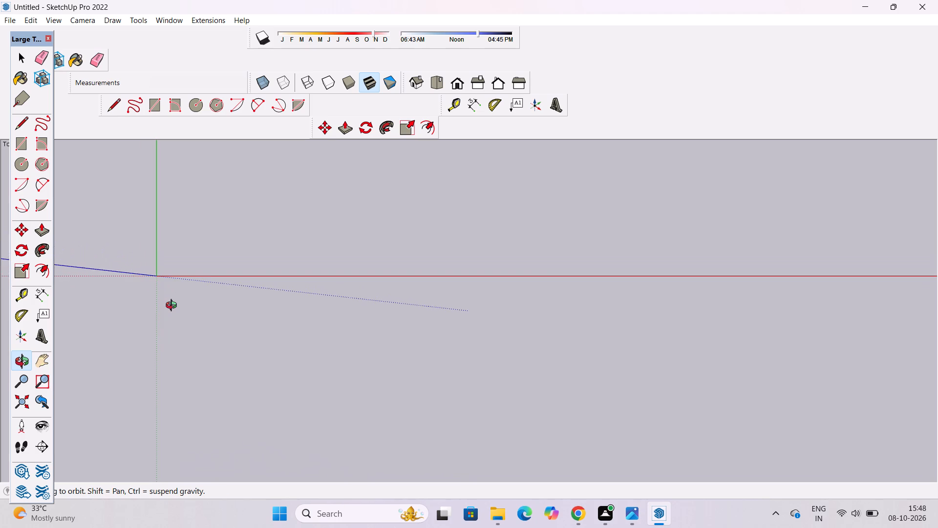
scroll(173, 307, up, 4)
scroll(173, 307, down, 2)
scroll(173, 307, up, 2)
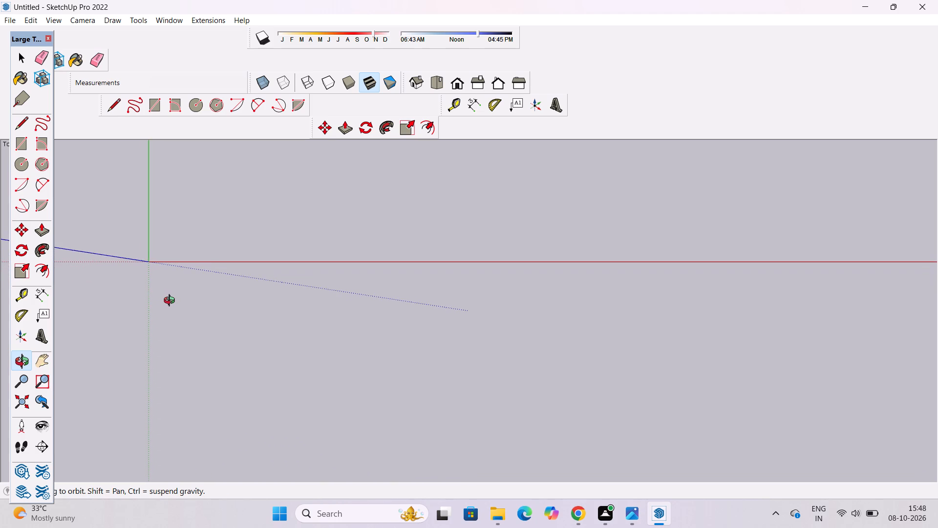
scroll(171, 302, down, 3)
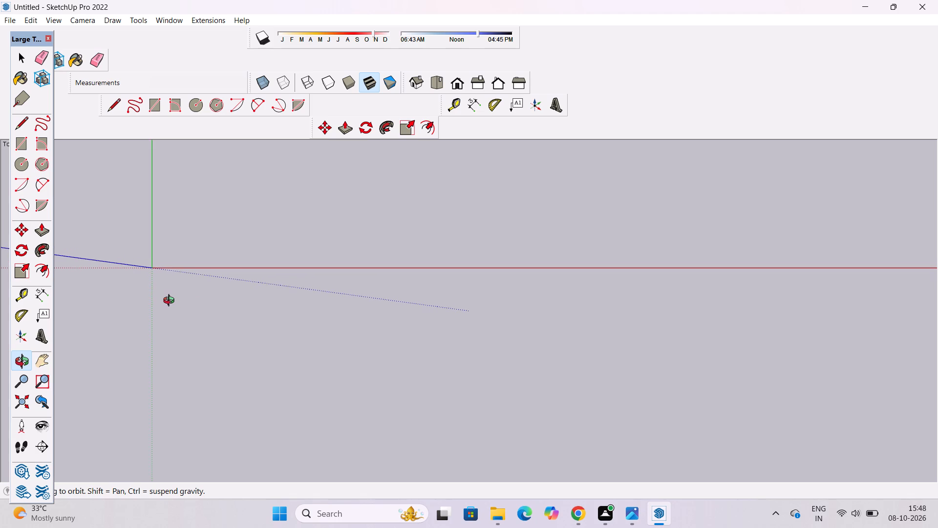
Reset the camera to the standard Top view of the model.
click(438, 88)
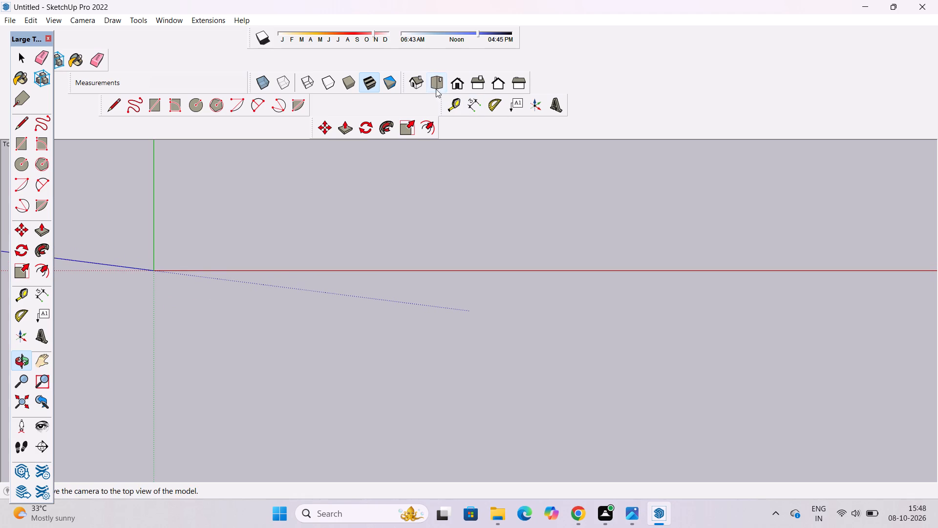
scroll(182, 265, up, 9)
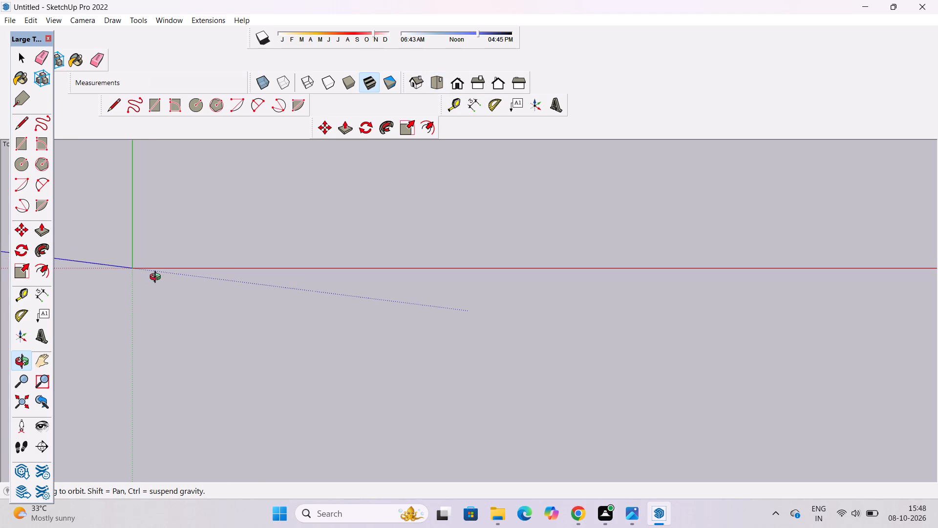
scroll(451, 132, up, 2)
click(441, 83)
scroll(207, 253, up, 2)
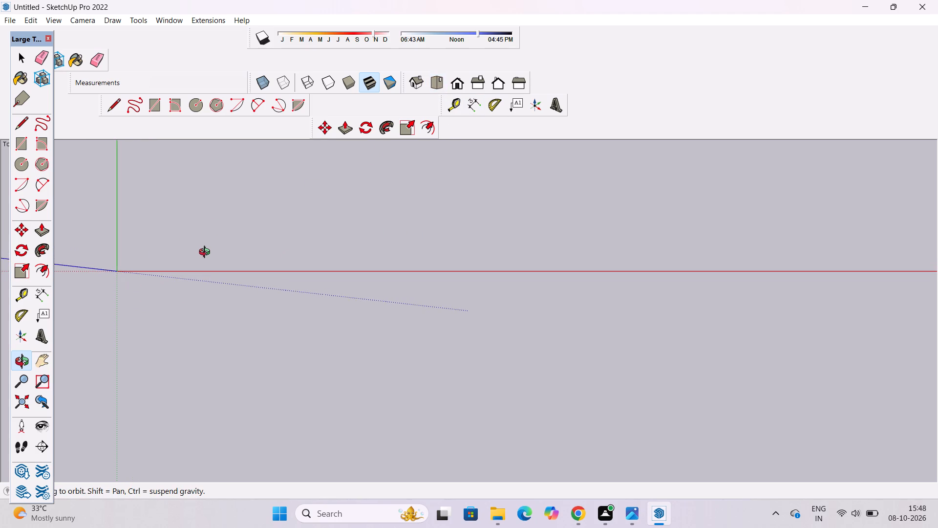
shift+drag(183, 259, 196, 259)
click(436, 86)
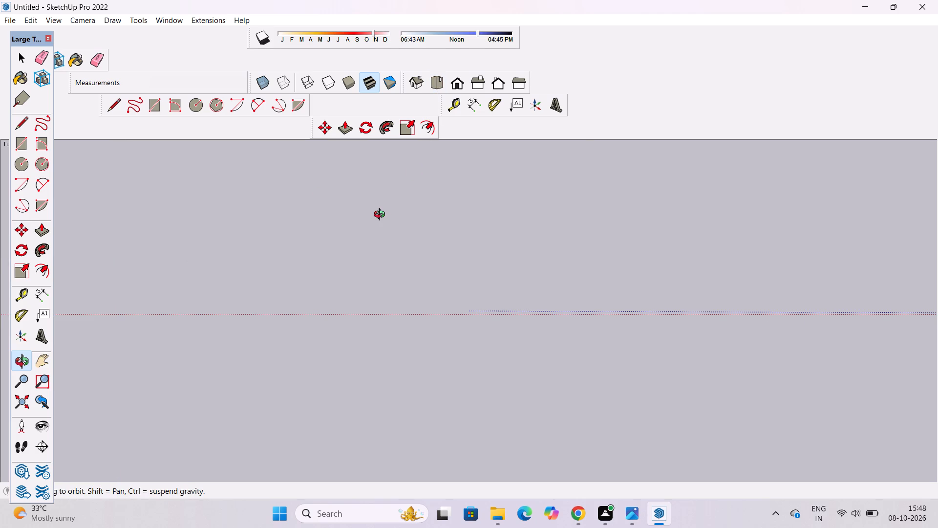
Draw a 60' line parallel to the red axis, starting just above the axis beside the origin.
scroll(382, 216, down, 20)
scroll(382, 216, down, 8)
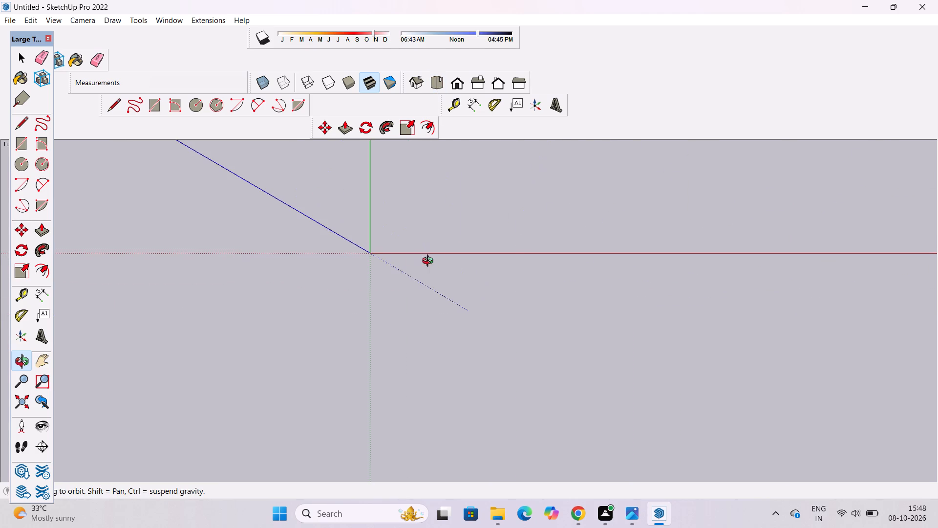
scroll(531, 243, up, 4)
scroll(442, 248, up, 5)
scroll(319, 280, up, 8)
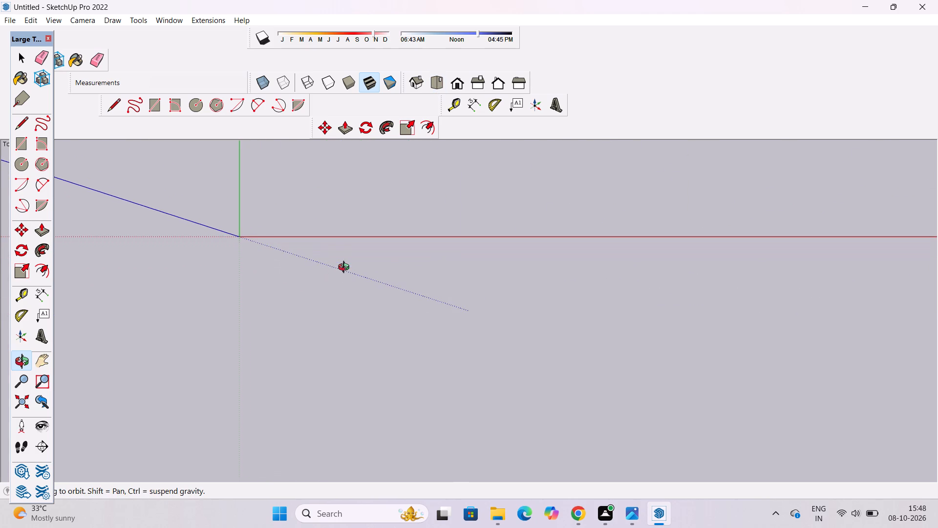
scroll(289, 282, up, 5)
scroll(204, 166, up, 3)
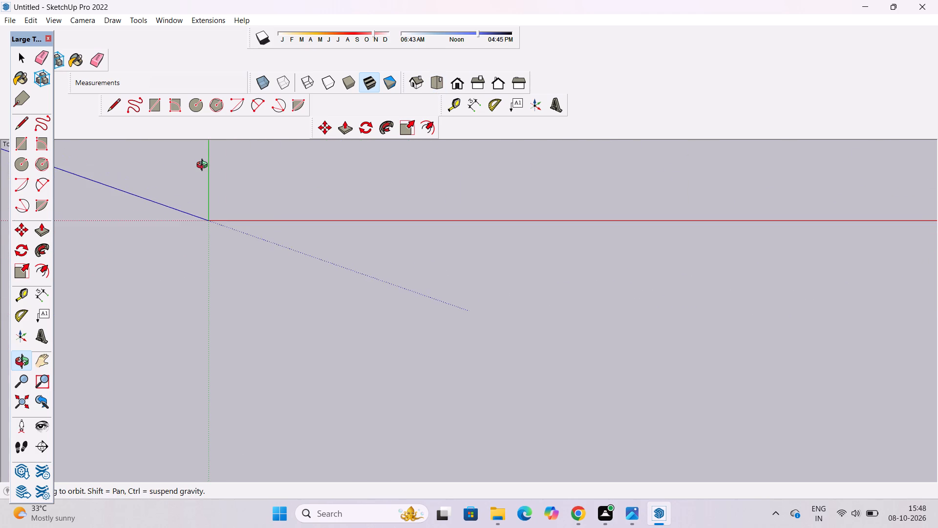
scroll(208, 168, up, 7)
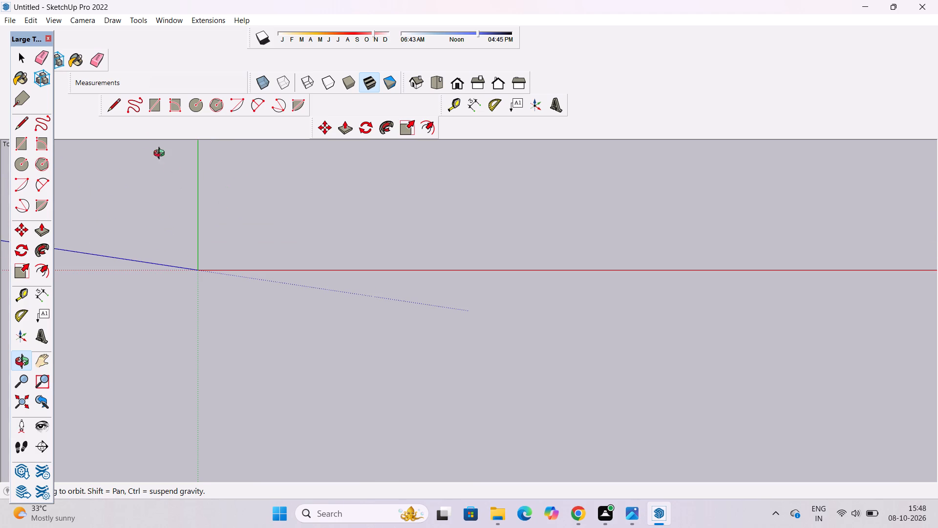
click(107, 107)
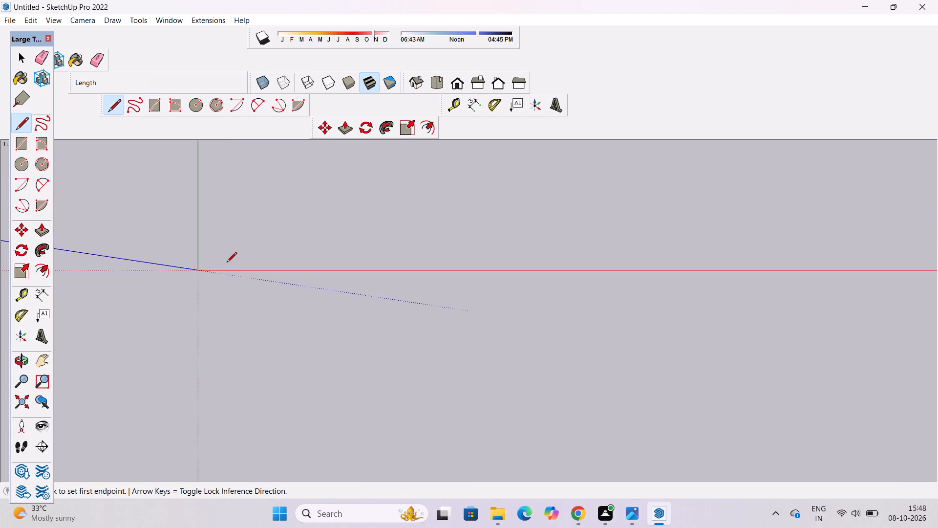
click(216, 259)
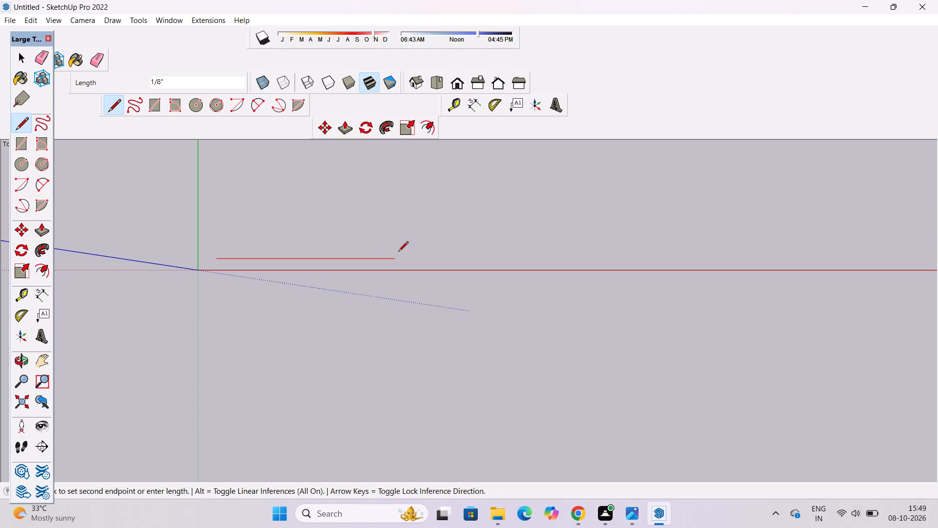
scroll(399, 252, up, 1)
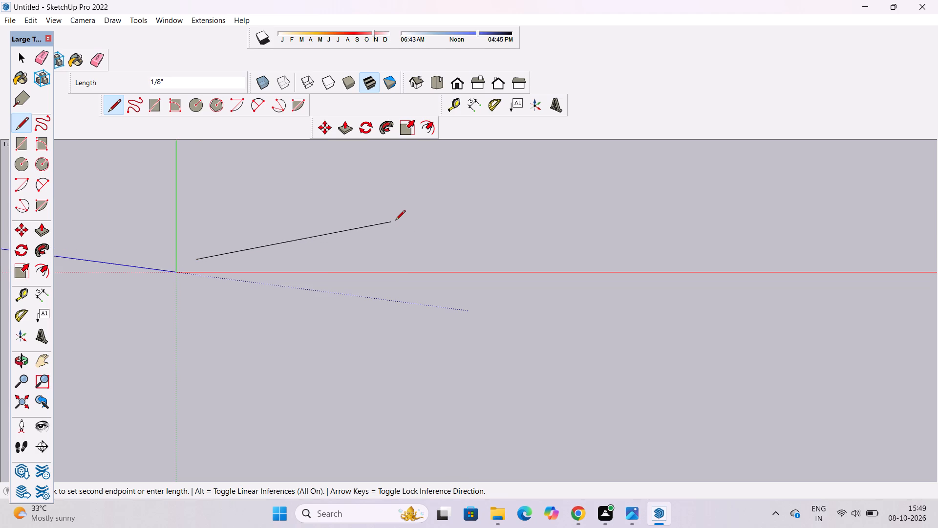
scroll(395, 221, up, 1)
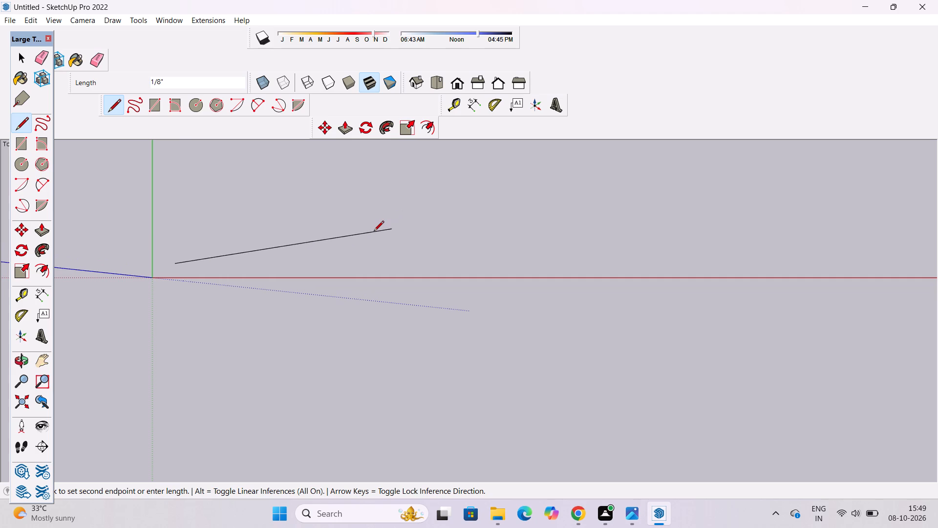
scroll(372, 231, down, 3)
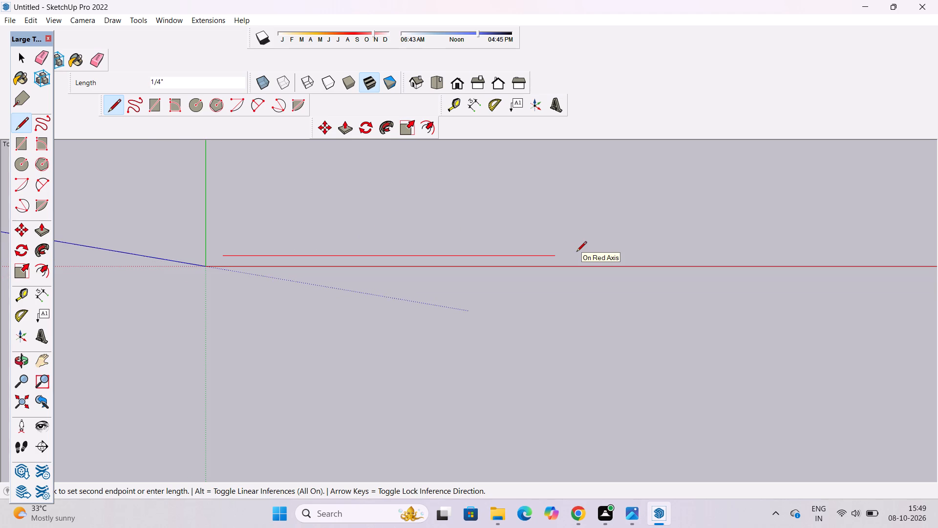
text(60')
key(Return)
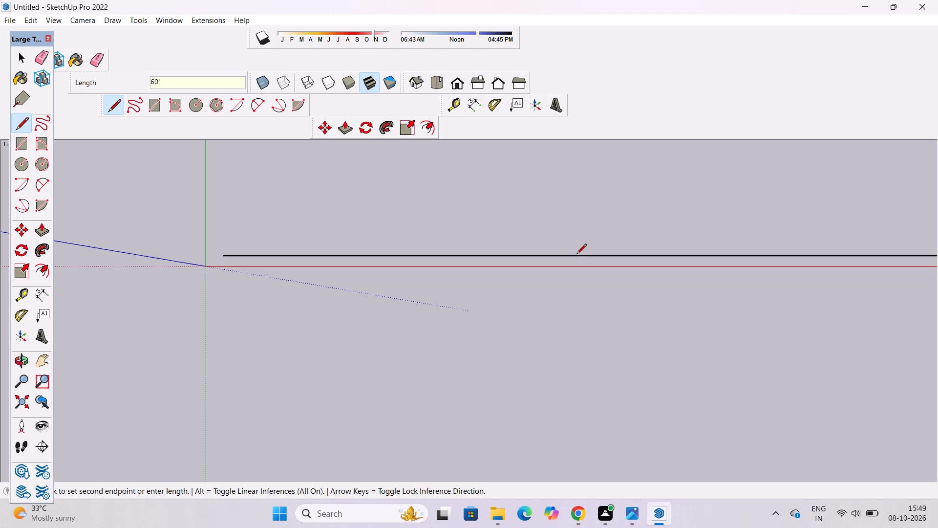
Examine the 60' line at full length, following it along the red axis from the origin to its far end.
key(o)
scroll(372, 275, down, 20)
scroll(372, 275, down, 3)
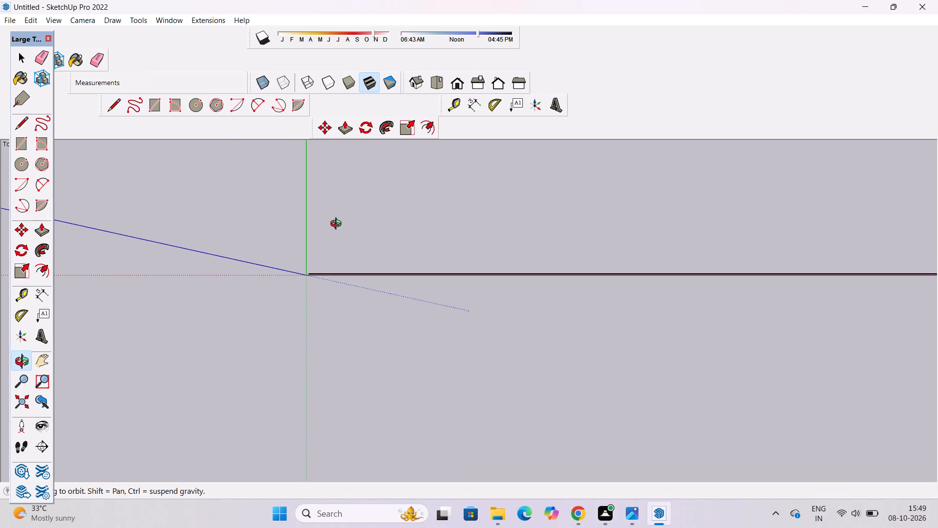
key(o)
shift+drag(678, 281, 380, 272)
scroll(408, 252, down, 8)
scroll(410, 254, up, 1)
scroll(410, 256, down, 7)
shift+drag(625, 267, 508, 283)
scroll(459, 218, down, 20)
scroll(459, 218, down, 1)
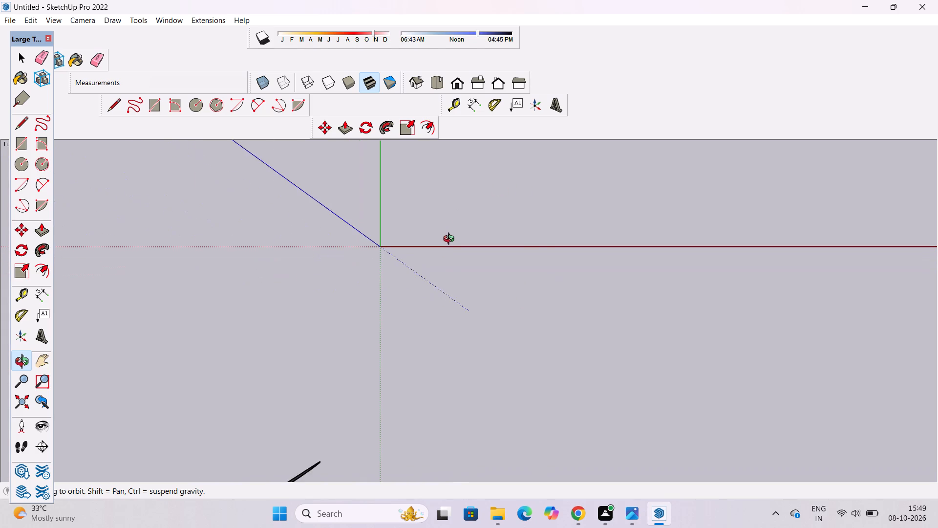
scroll(451, 240, down, 1)
shift+drag(550, 235, 450, 224)
scroll(449, 223, down, 5)
scroll(507, 216, down, 3)
shift+drag(685, 239, 338, 286)
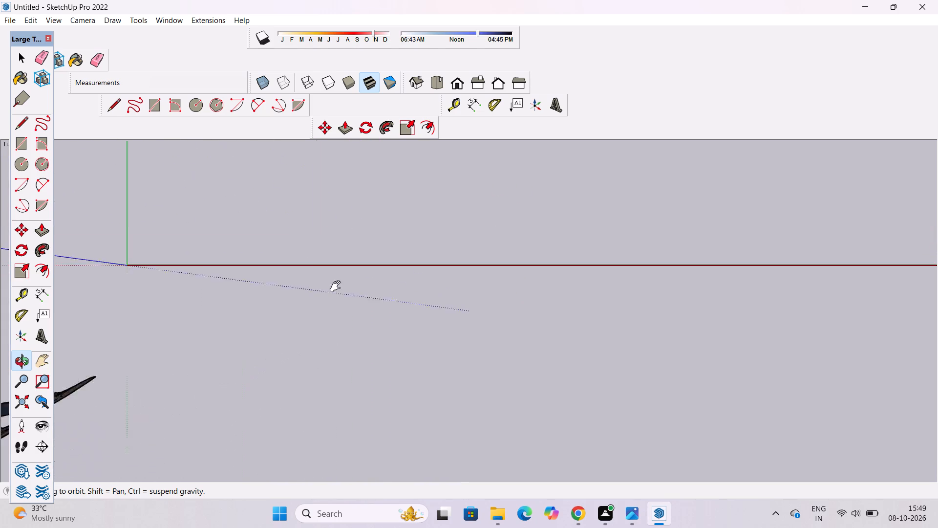
shift+drag(338, 286, 320, 288)
scroll(318, 286, down, 13)
drag(337, 336, 347, 245)
scroll(346, 246, down, 6)
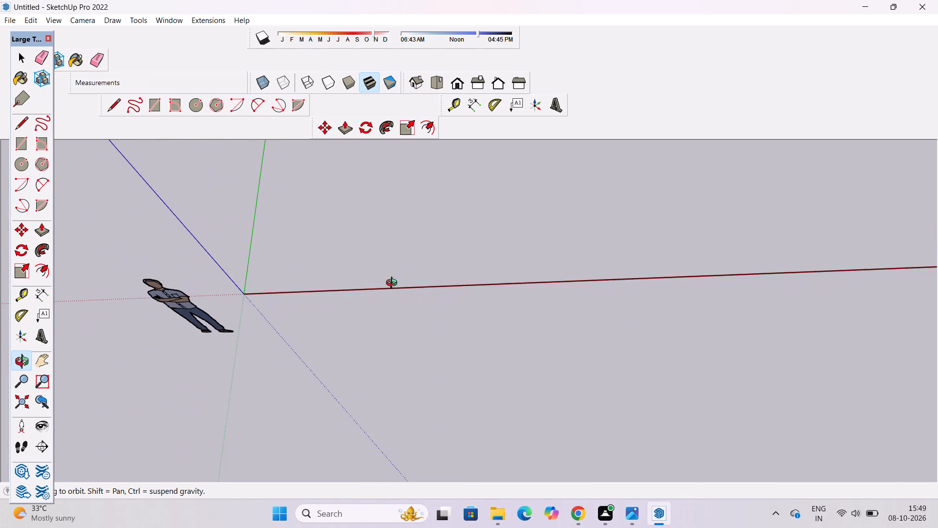
shift+drag(593, 272, 357, 270)
scroll(501, 261, down, 16)
drag(553, 280, 552, 298)
scroll(613, 268, up, 8)
shift+drag(688, 253, 627, 280)
shift+drag(624, 284, 624, 293)
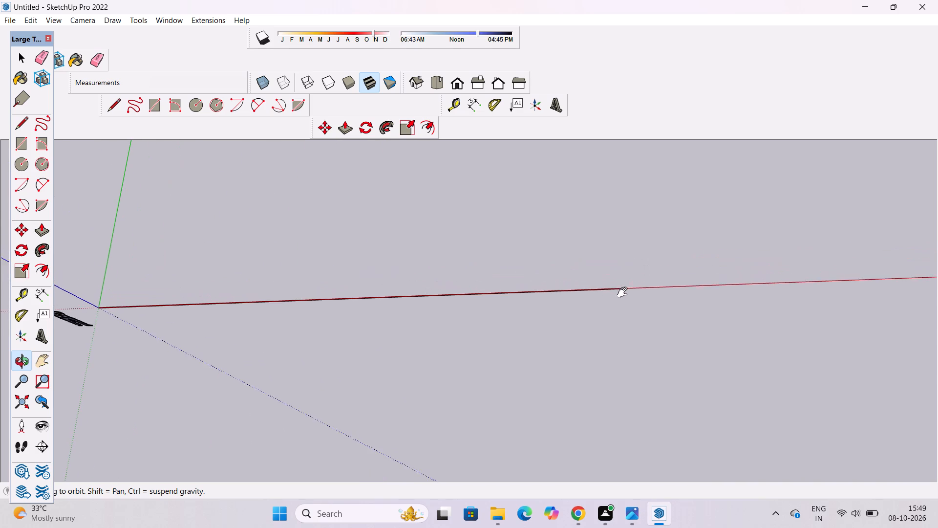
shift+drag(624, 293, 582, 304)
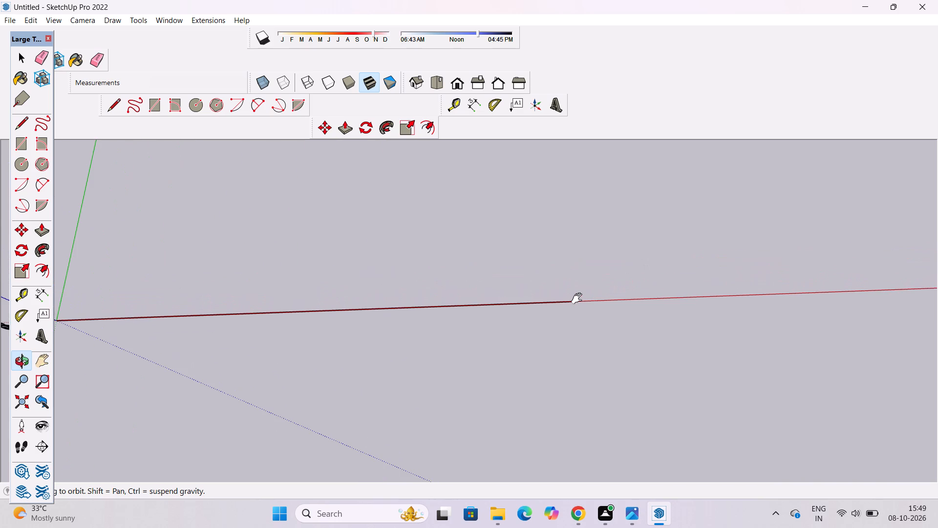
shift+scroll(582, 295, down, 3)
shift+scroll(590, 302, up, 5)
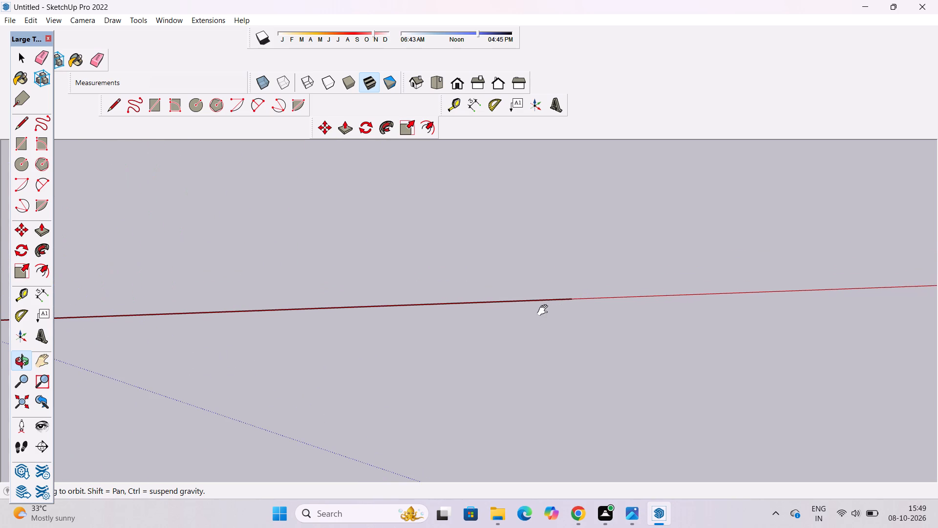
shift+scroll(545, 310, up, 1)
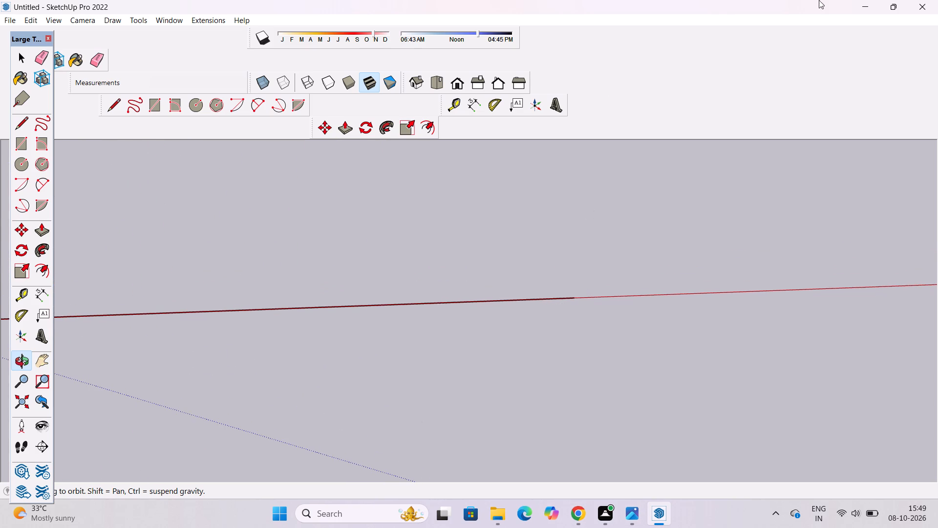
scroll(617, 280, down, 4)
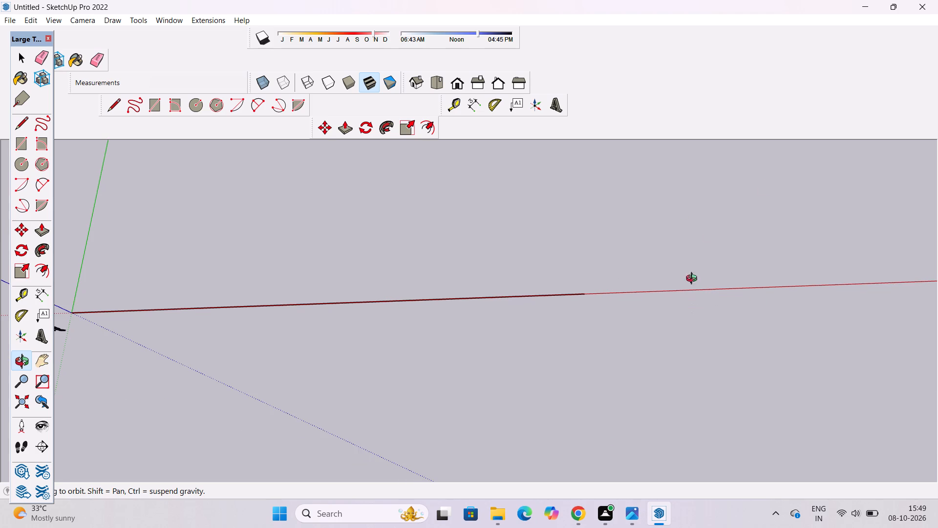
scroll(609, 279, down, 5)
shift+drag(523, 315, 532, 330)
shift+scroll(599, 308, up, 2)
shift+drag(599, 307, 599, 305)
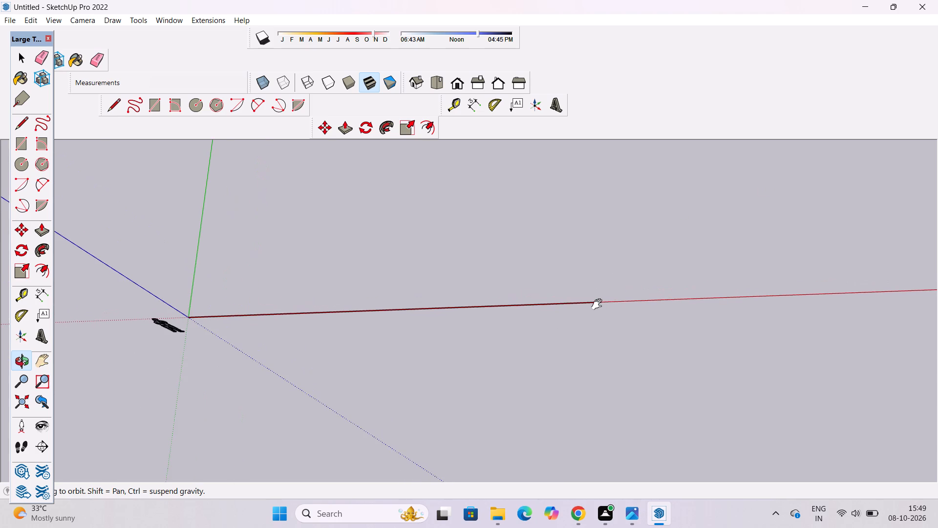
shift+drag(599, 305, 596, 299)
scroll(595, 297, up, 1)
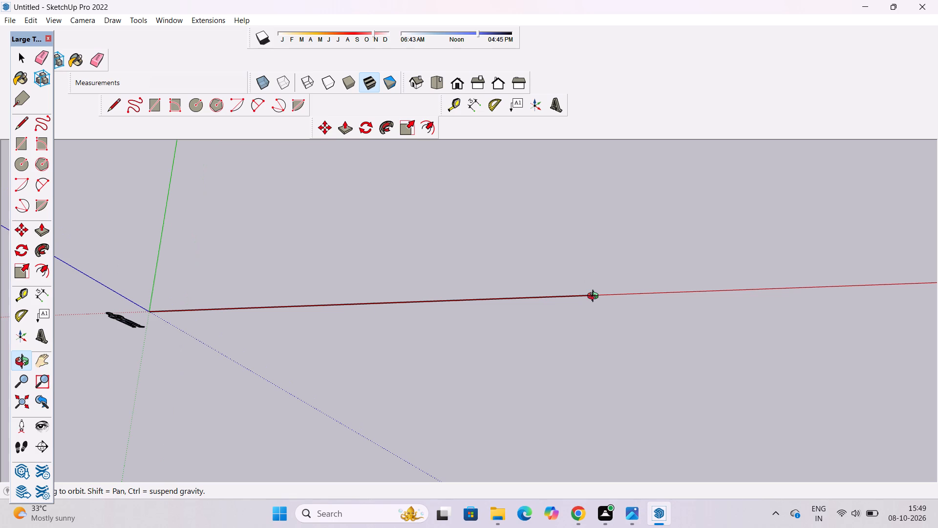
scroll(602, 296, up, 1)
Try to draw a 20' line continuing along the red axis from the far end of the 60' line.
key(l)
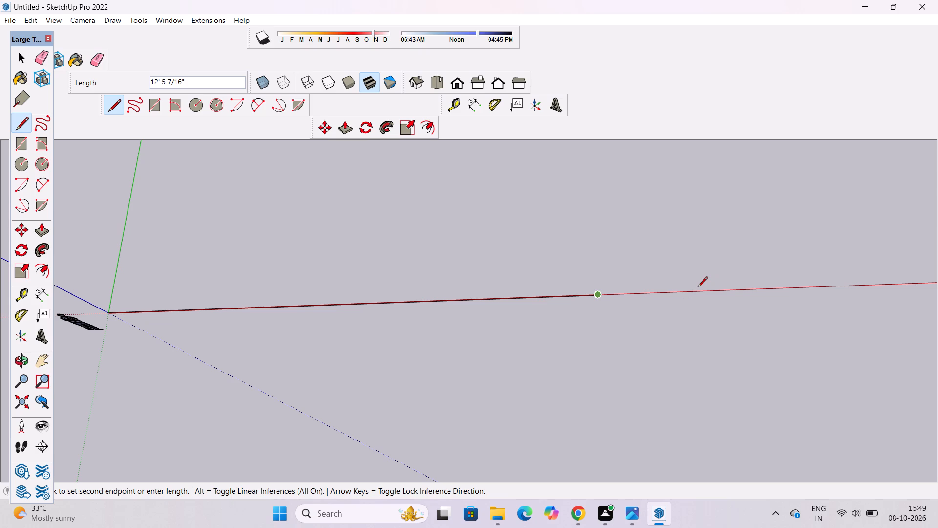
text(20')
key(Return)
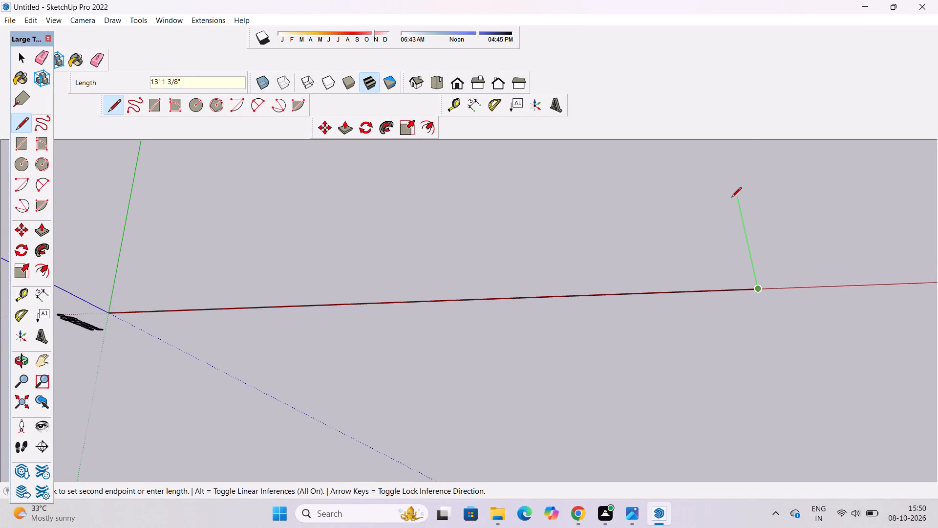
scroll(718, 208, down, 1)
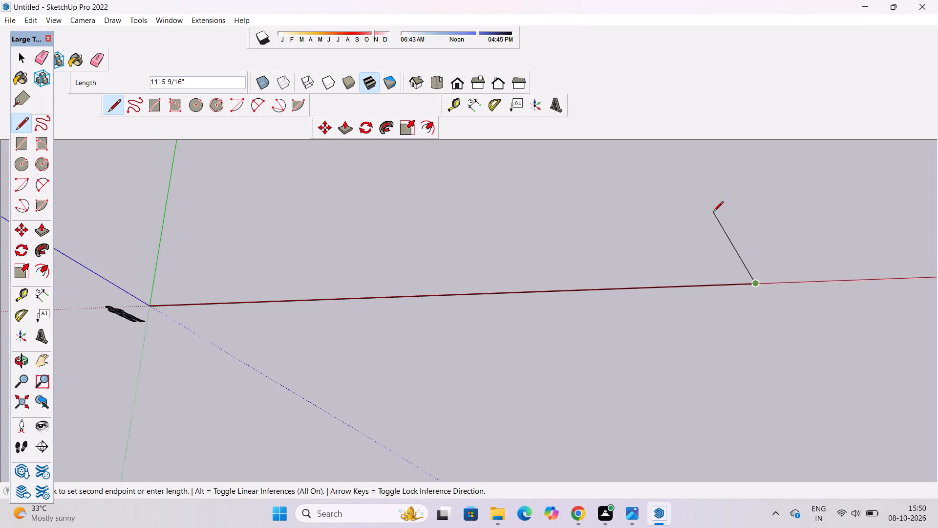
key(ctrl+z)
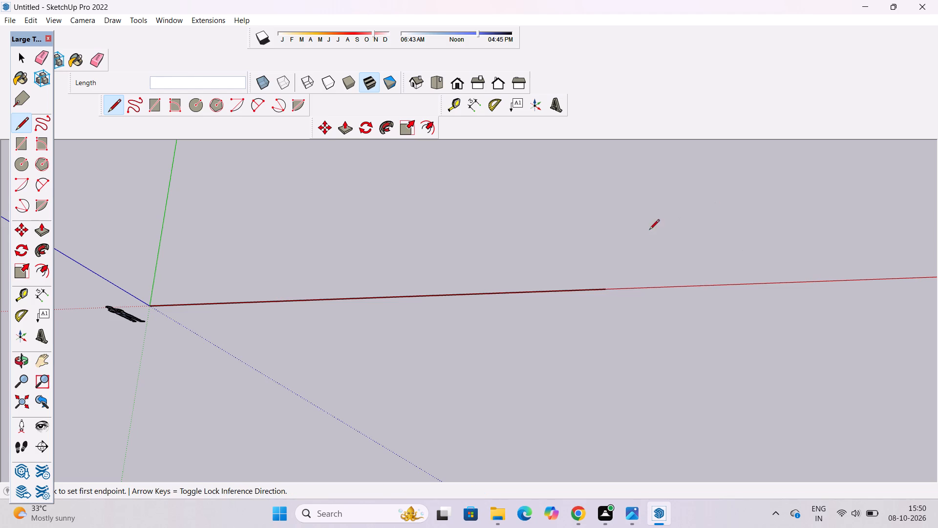
Draw a 50' line parallel to the green axis, starting from the far end of the 60' line.
click(603, 290)
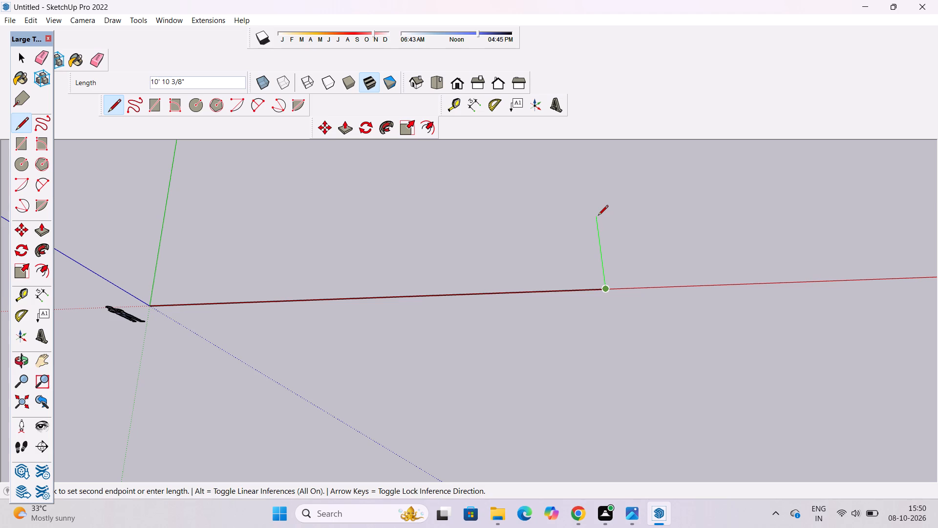
scroll(598, 207, up, 3)
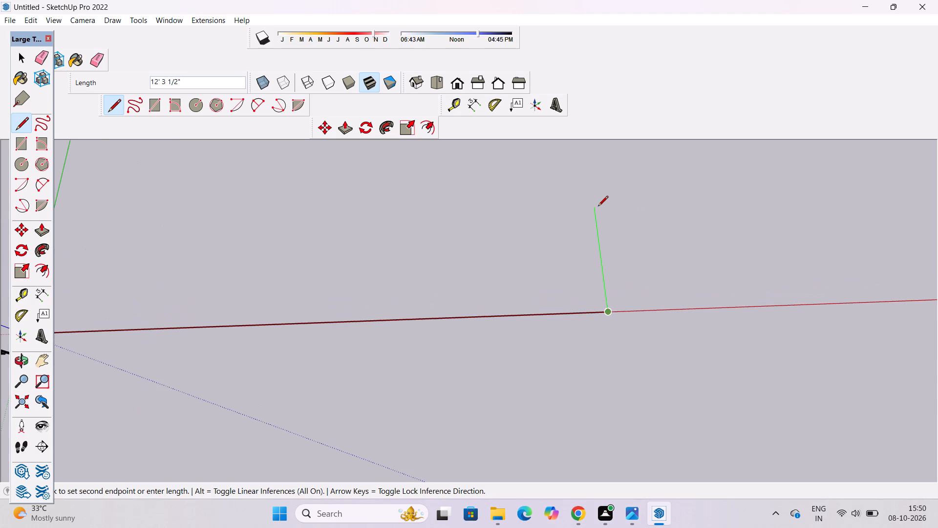
scroll(589, 212, down, 1)
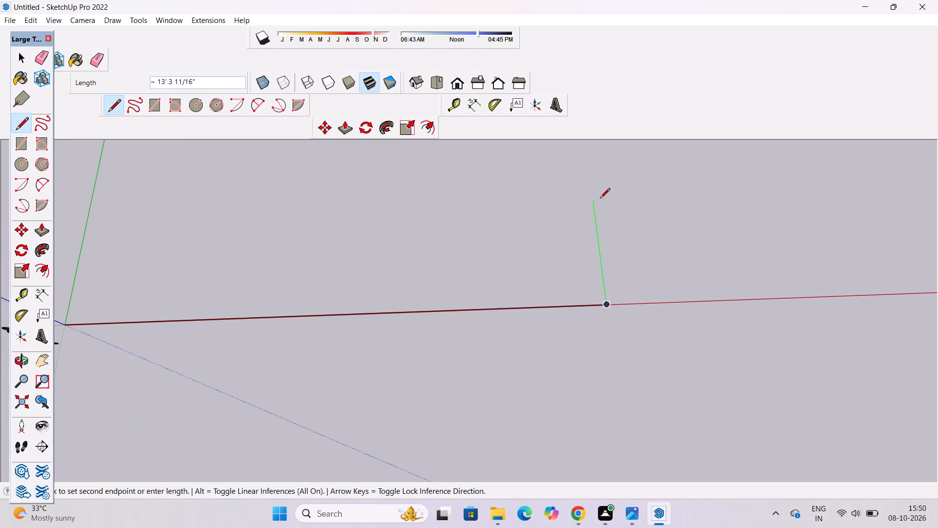
text(50')
key(Return)
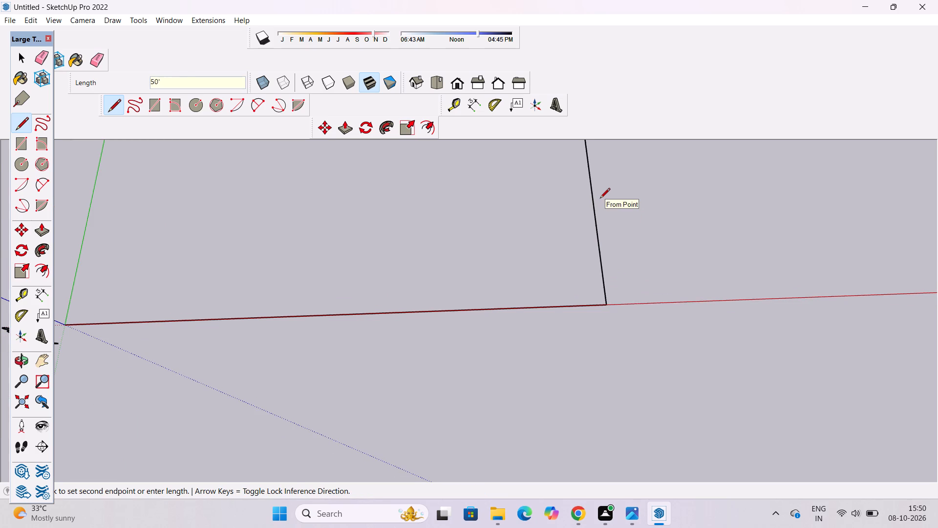
Draw a 60' line parallel to the red axis from the end of the 50' line back to the green axis.
scroll(653, 419, down, 16)
scroll(638, 297, up, 4)
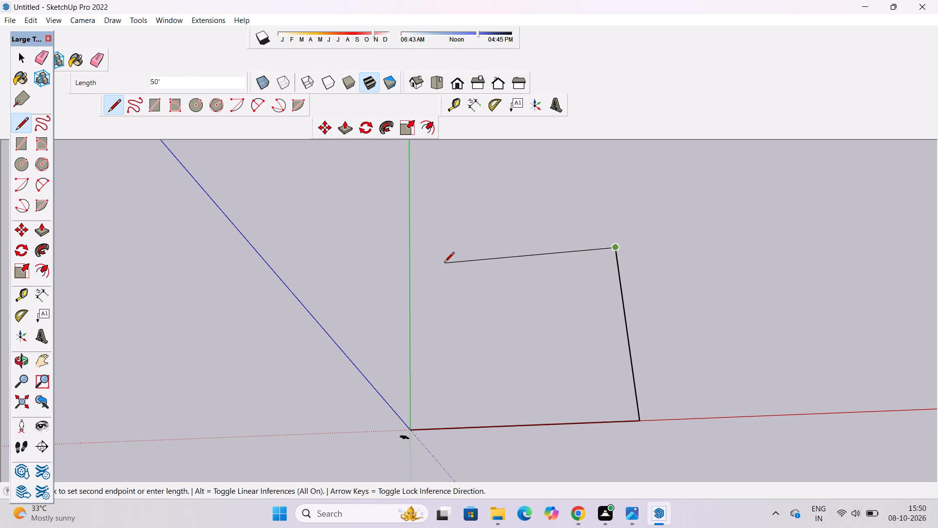
scroll(442, 264, up, 1)
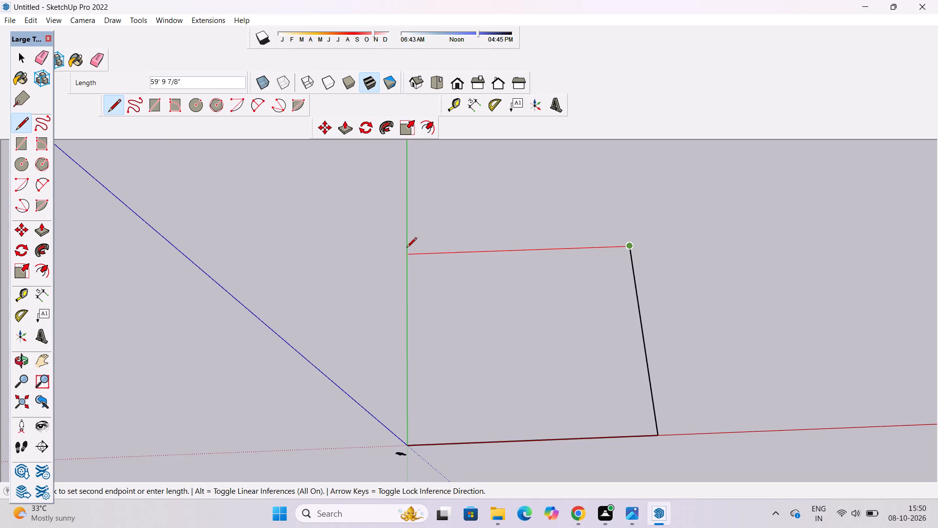
scroll(410, 263, down, 1)
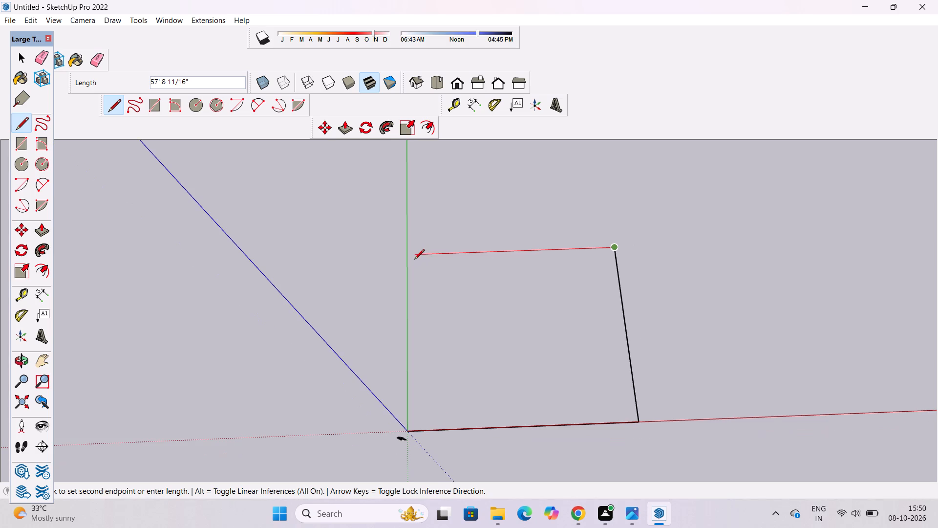
scroll(411, 266, up, 4)
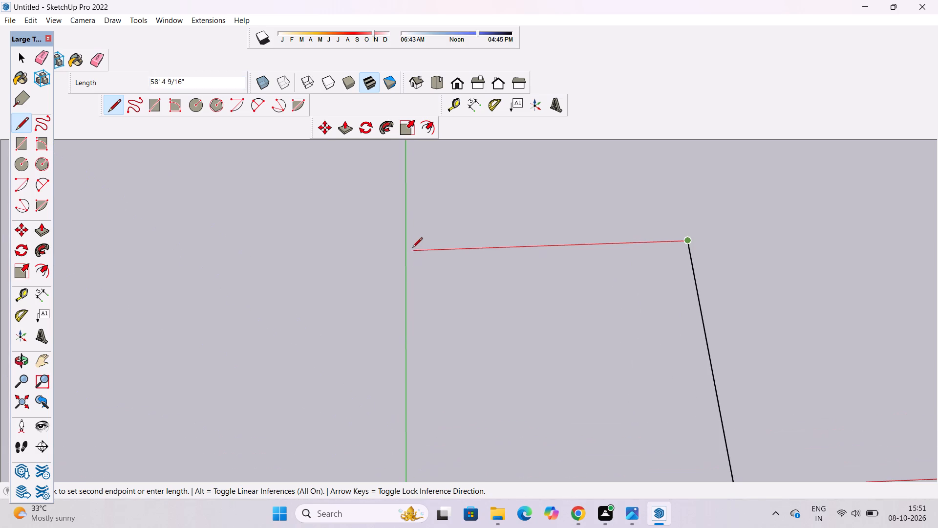
scroll(395, 239, down, 8)
scroll(414, 372, up, 4)
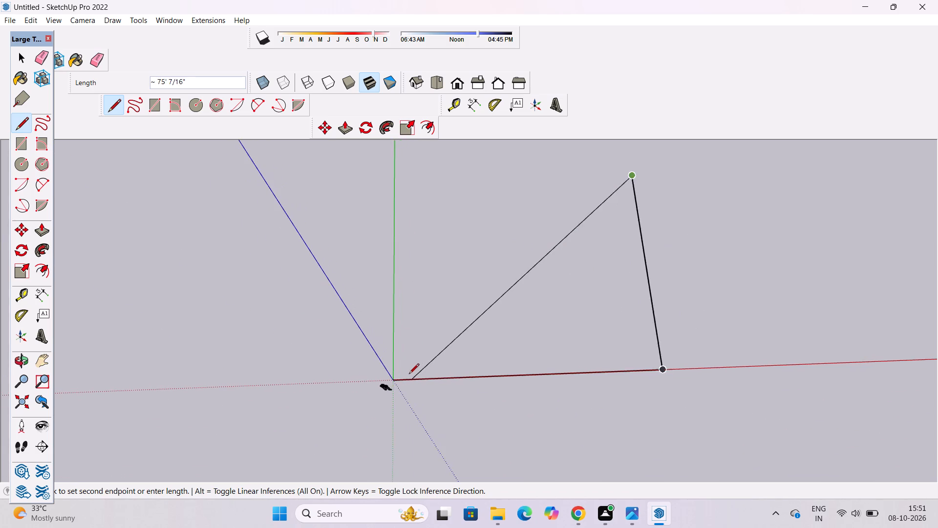
scroll(409, 374, up, 10)
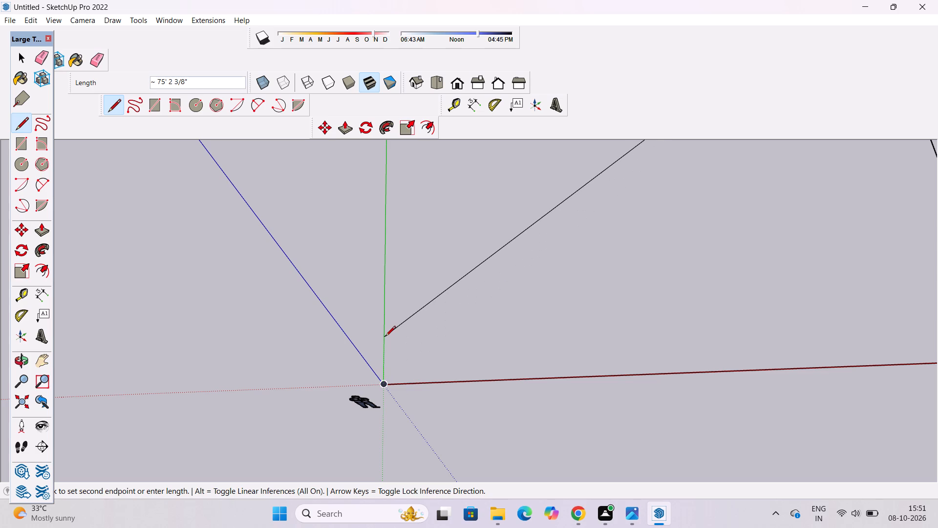
scroll(382, 344, down, 8)
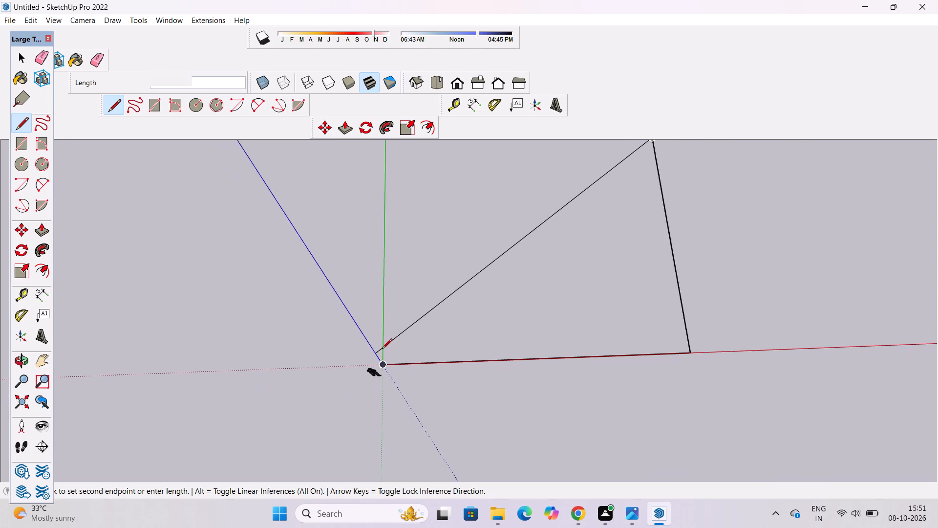
scroll(382, 350, down, 4)
scroll(384, 205, up, 6)
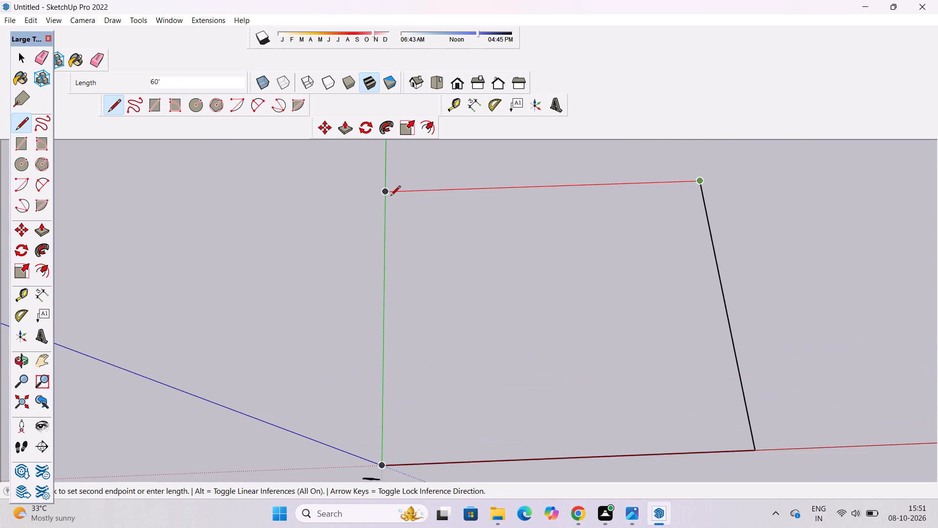
click(385, 193)
Close the rectangle with a 50' line along the green axis down to the origin.
scroll(358, 203, down, 2)
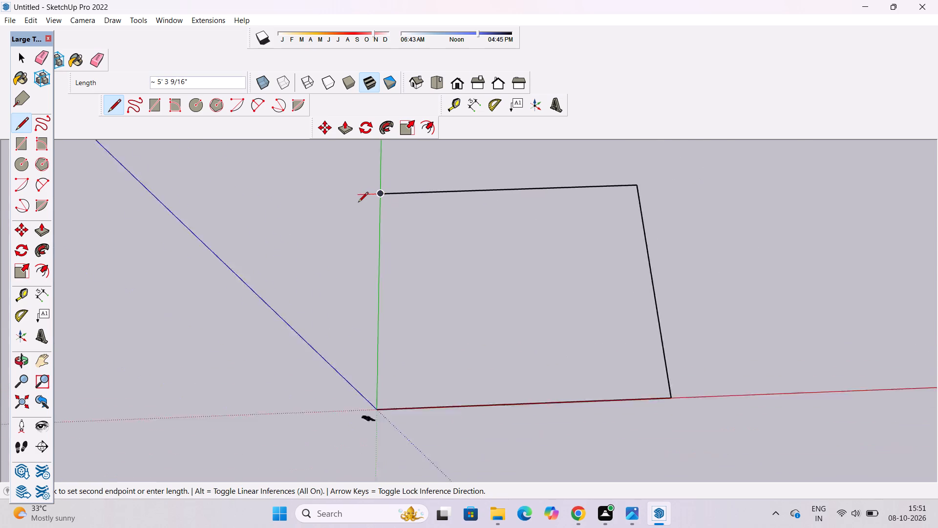
scroll(358, 203, down, 7)
scroll(376, 321, up, 4)
click(371, 334)
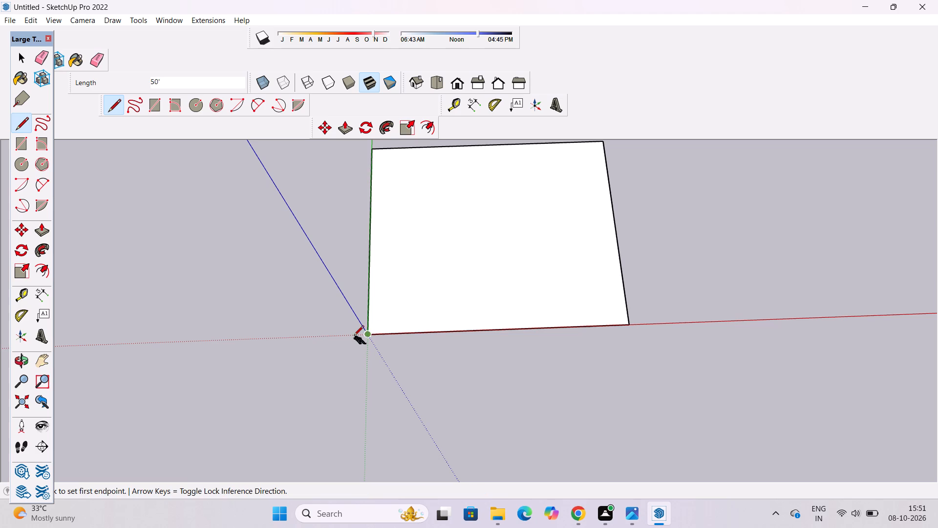
scroll(307, 340, down, 2)
key(space)
Move the whole rectangle, face and edges, by its origin corner about 38' 2" along the red axis.
key(o)
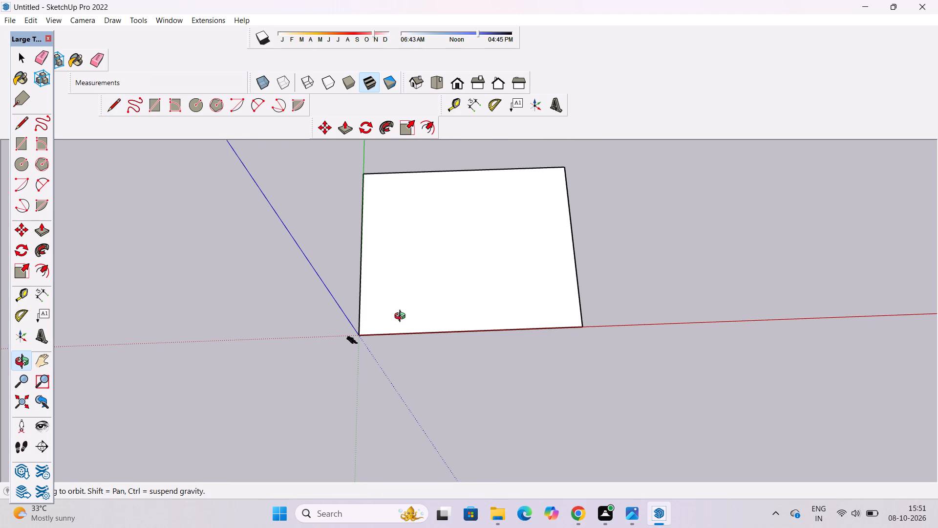
scroll(412, 312, down, 3)
shift+drag(469, 295, 391, 314)
shift+scroll(388, 316, up, 3)
shift+click(387, 316)
key(space)
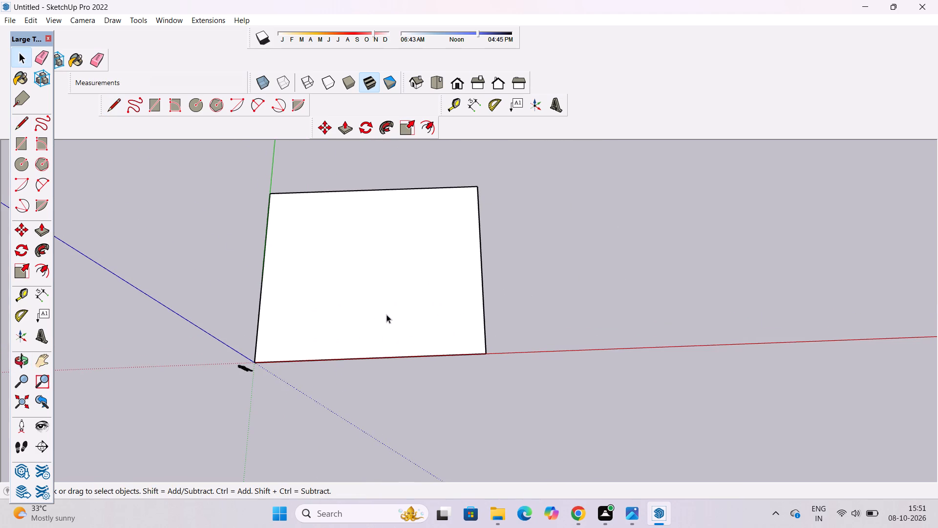
scroll(390, 312, down, 1)
double_click(388, 317)
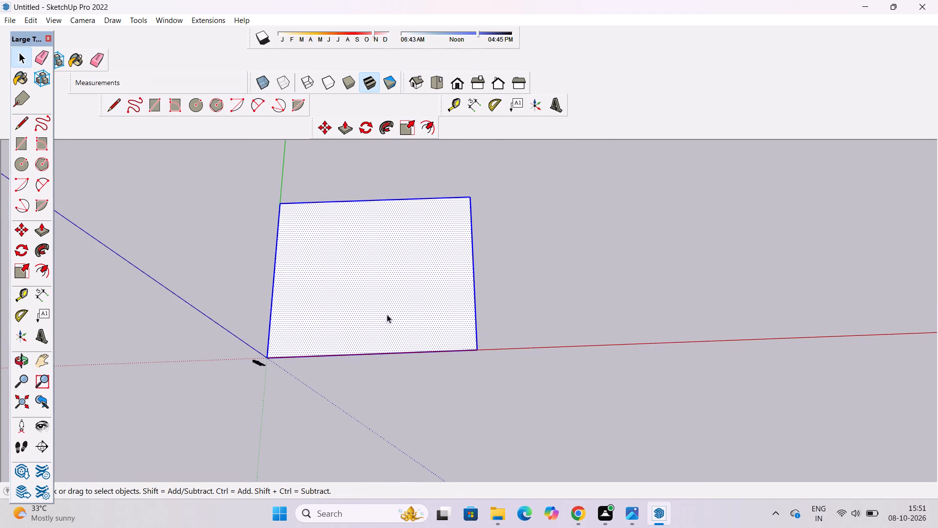
click(21, 226)
scroll(229, 367, up, 4)
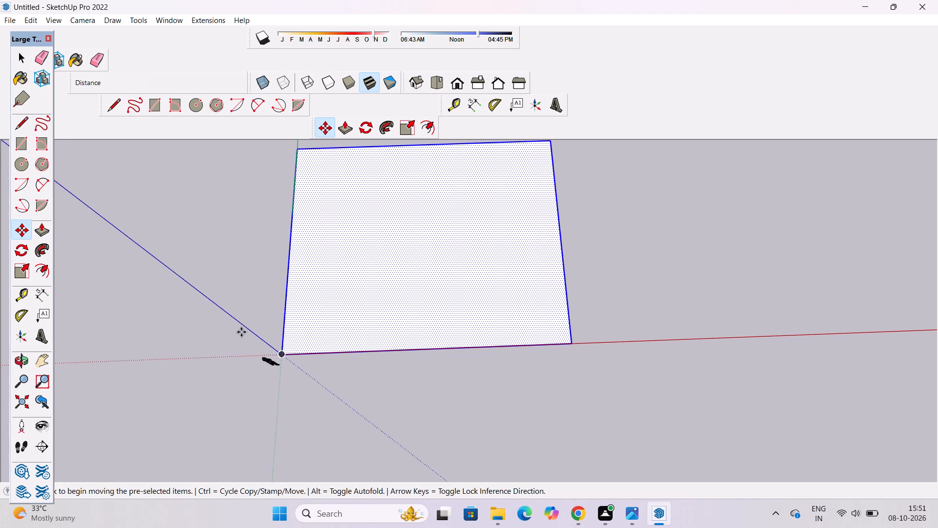
scroll(142, 307, down, 2)
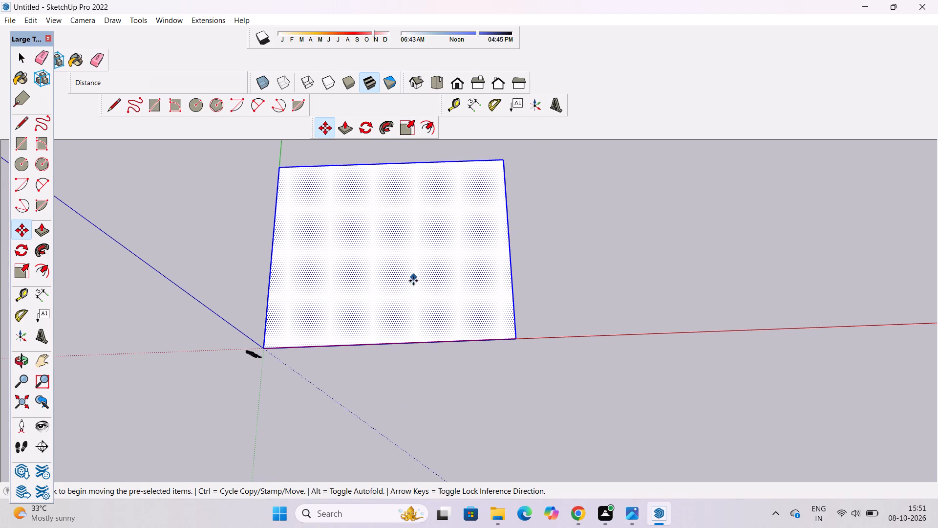
scroll(265, 366, up, 12)
click(264, 319)
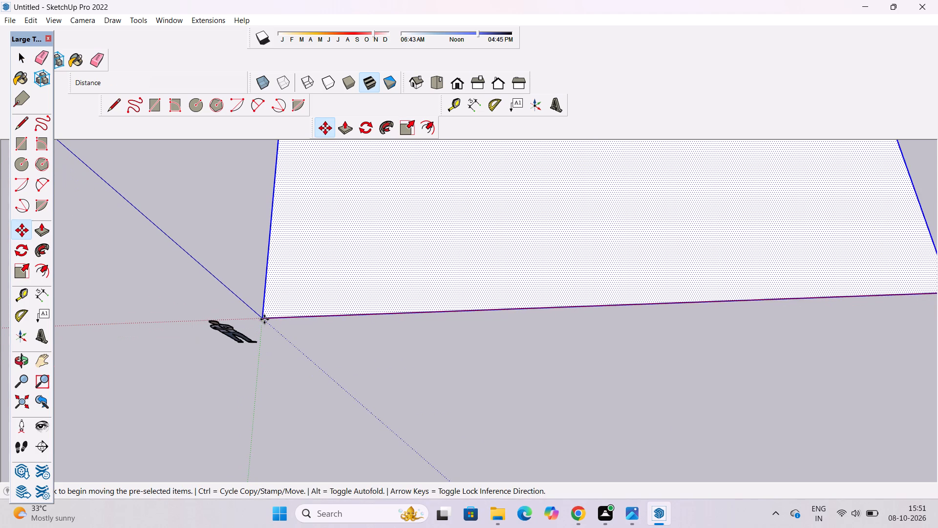
scroll(246, 318, down, 9)
click(453, 307)
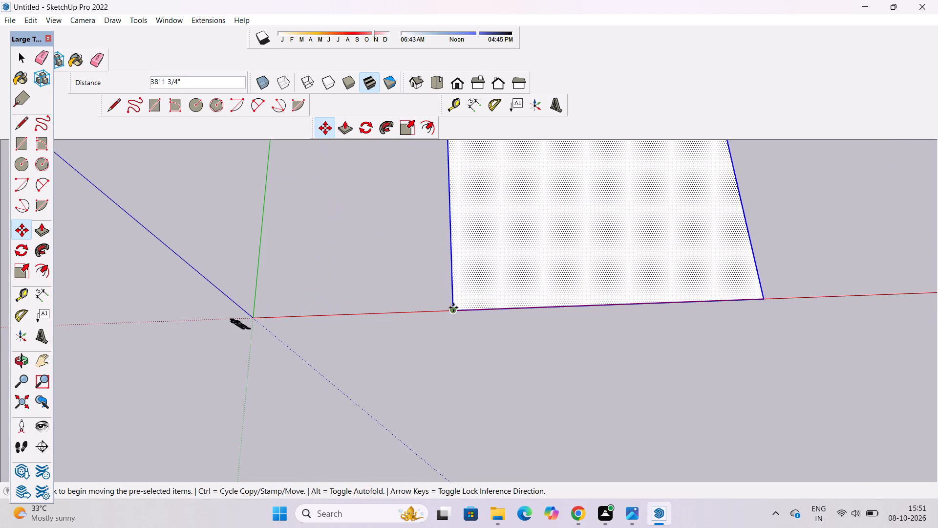
key(space)
click(597, 416)
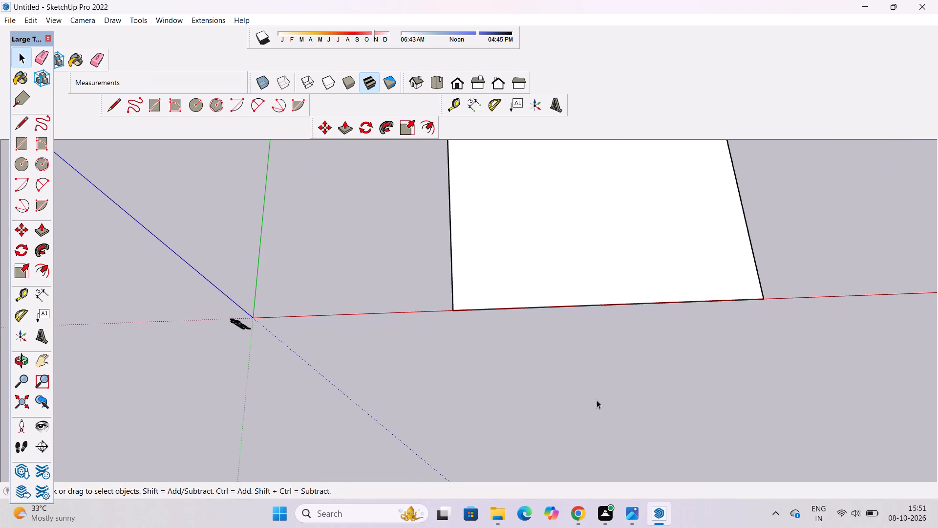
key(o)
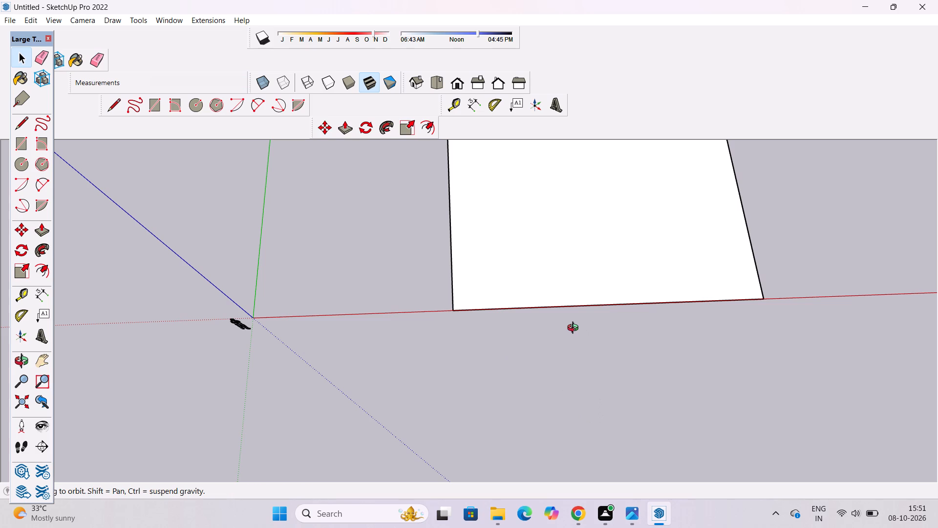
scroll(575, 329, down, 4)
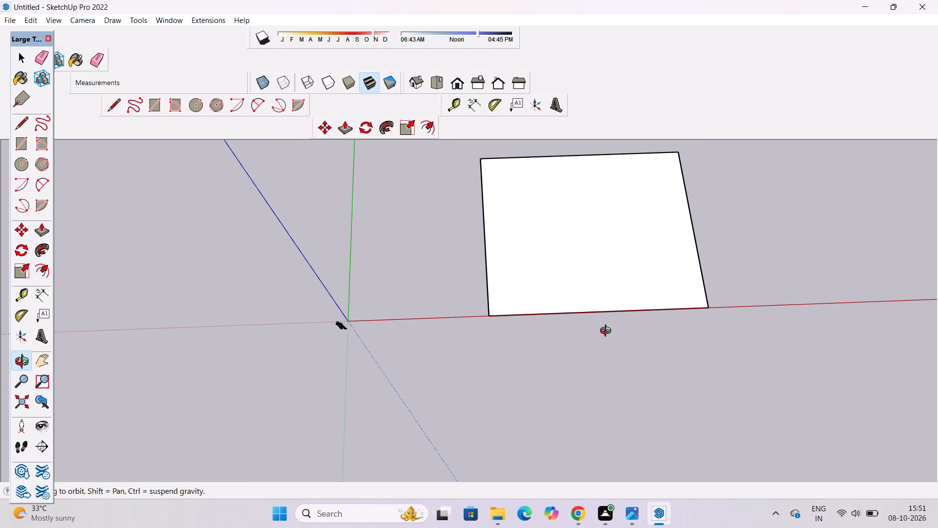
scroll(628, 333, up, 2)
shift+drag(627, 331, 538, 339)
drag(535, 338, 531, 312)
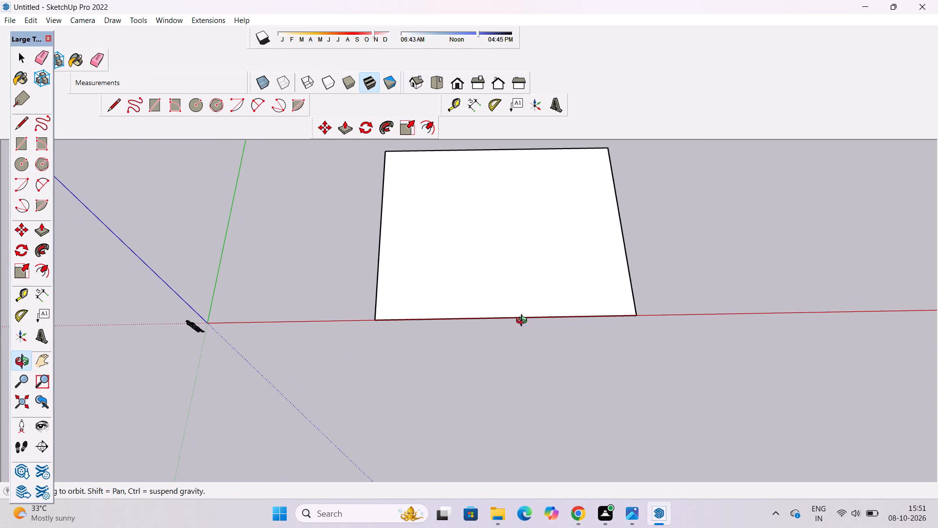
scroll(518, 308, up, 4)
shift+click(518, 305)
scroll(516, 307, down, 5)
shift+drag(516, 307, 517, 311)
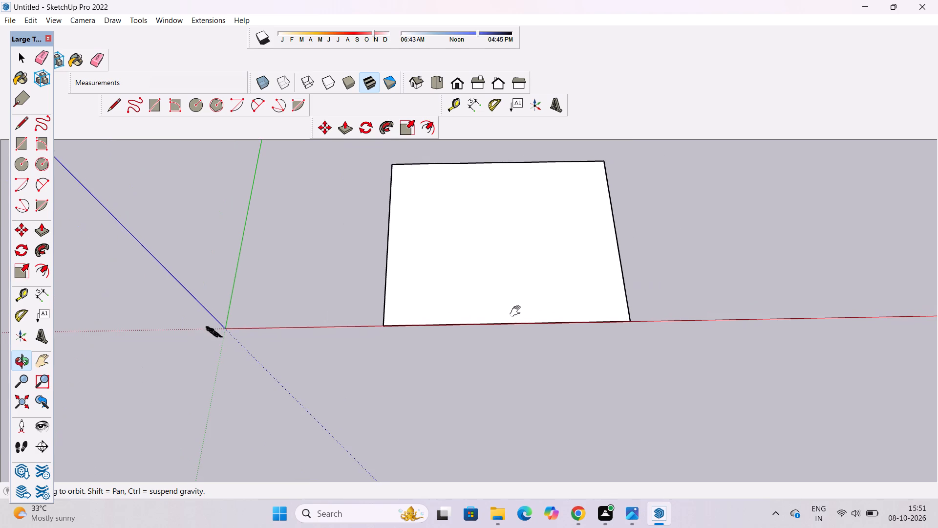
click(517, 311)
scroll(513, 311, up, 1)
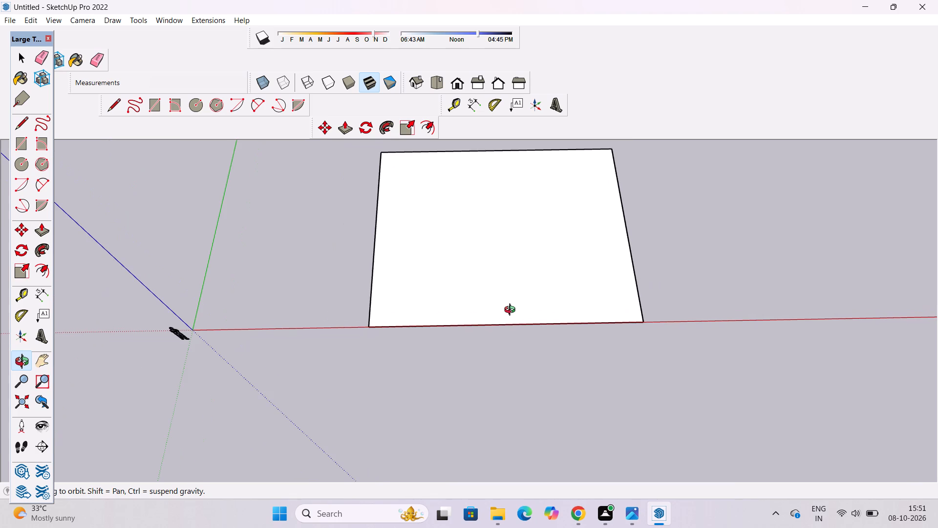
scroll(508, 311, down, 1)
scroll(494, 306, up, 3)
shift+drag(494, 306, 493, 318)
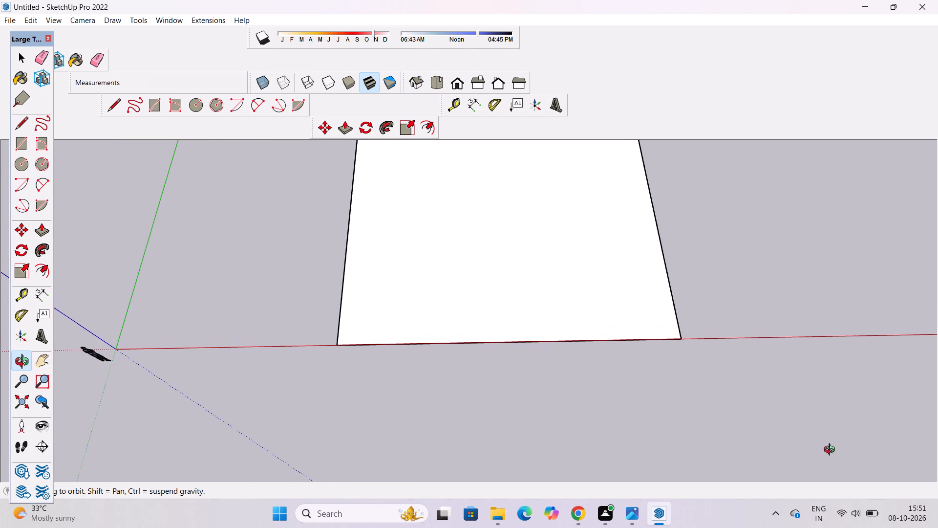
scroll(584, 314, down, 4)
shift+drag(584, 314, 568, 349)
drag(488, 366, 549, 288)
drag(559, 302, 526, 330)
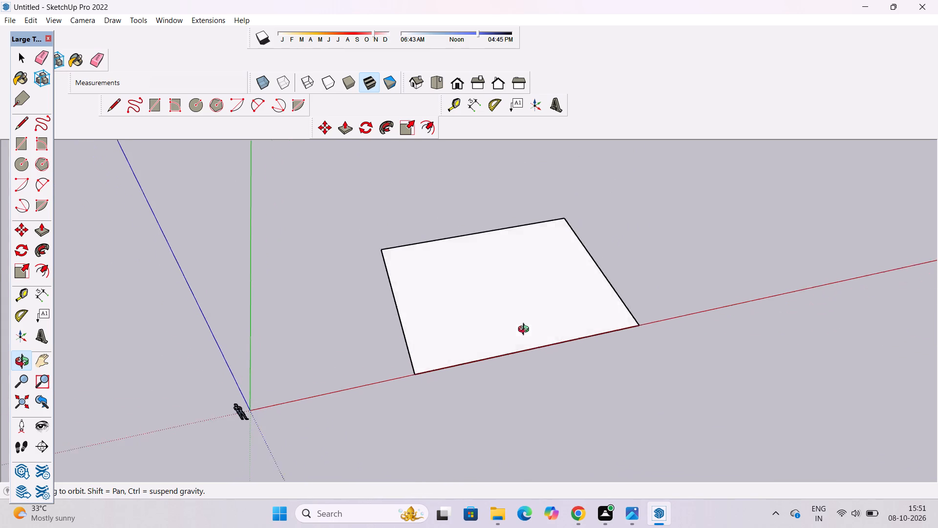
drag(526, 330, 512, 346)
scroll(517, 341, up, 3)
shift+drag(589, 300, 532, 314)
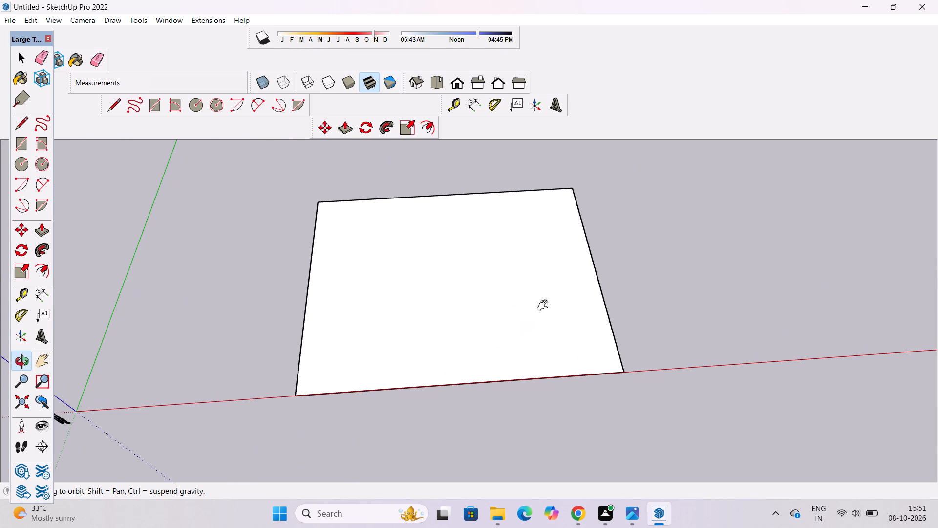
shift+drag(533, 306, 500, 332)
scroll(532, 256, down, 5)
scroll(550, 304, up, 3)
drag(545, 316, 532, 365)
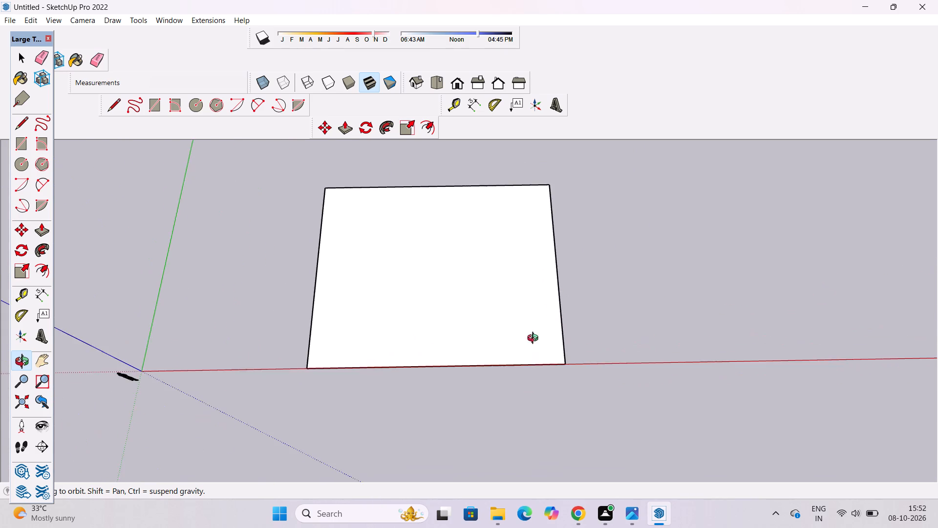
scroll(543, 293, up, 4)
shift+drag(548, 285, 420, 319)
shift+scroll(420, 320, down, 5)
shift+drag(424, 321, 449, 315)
Move the rectangle's 50' edge farthest from the origin outward along the red axis to lengthen the rectangle.
key(space)
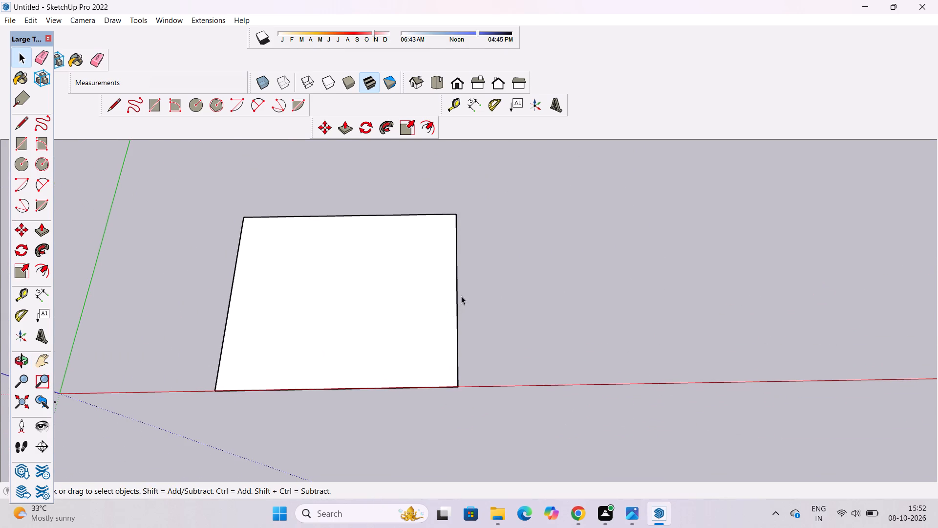
click(455, 286)
key(m)
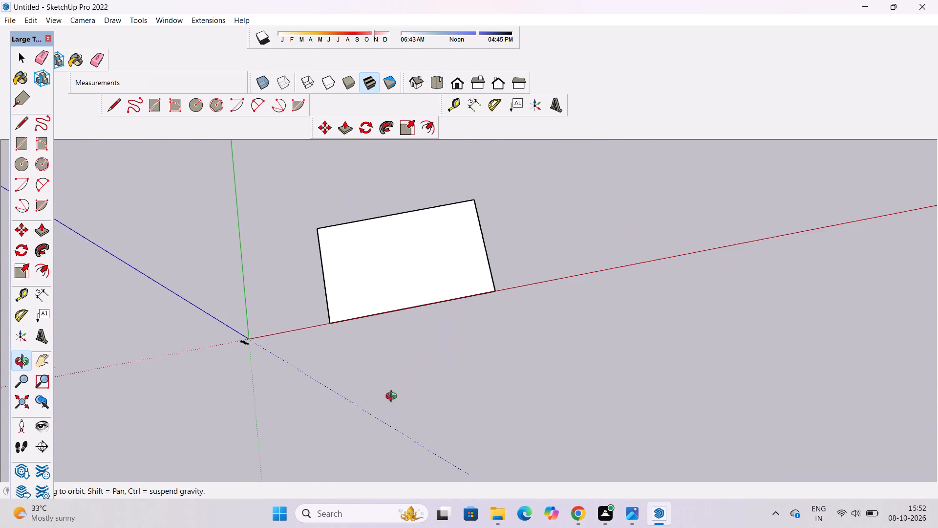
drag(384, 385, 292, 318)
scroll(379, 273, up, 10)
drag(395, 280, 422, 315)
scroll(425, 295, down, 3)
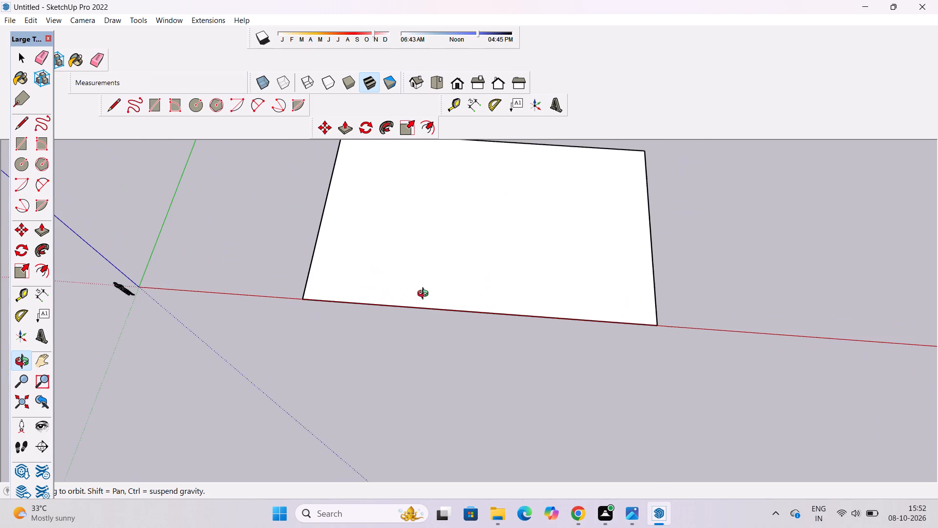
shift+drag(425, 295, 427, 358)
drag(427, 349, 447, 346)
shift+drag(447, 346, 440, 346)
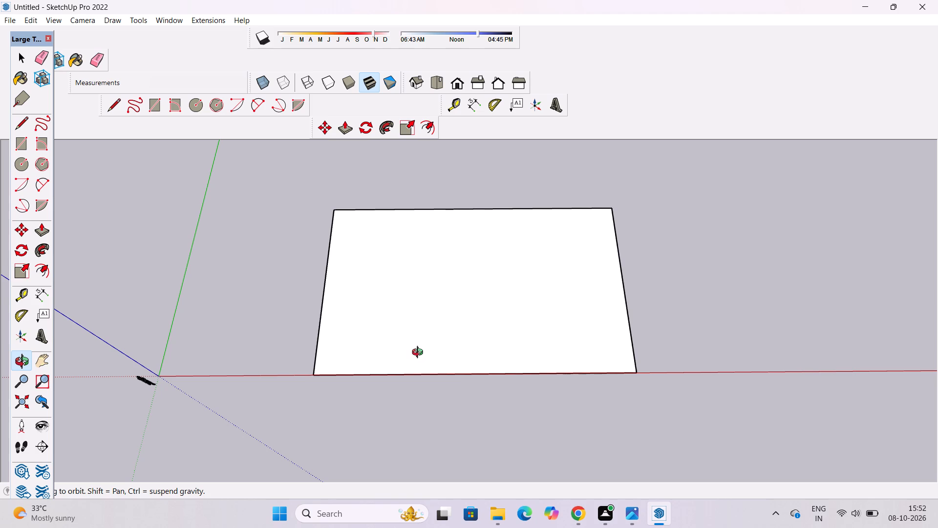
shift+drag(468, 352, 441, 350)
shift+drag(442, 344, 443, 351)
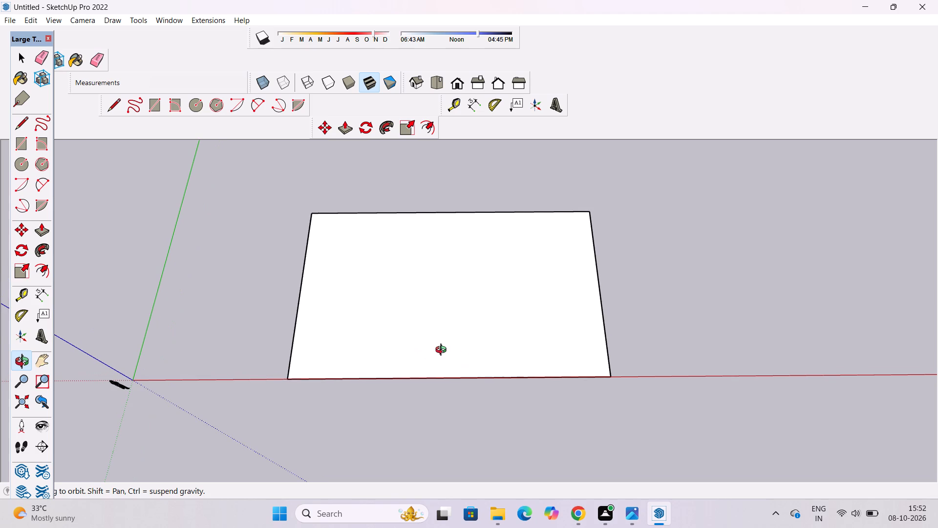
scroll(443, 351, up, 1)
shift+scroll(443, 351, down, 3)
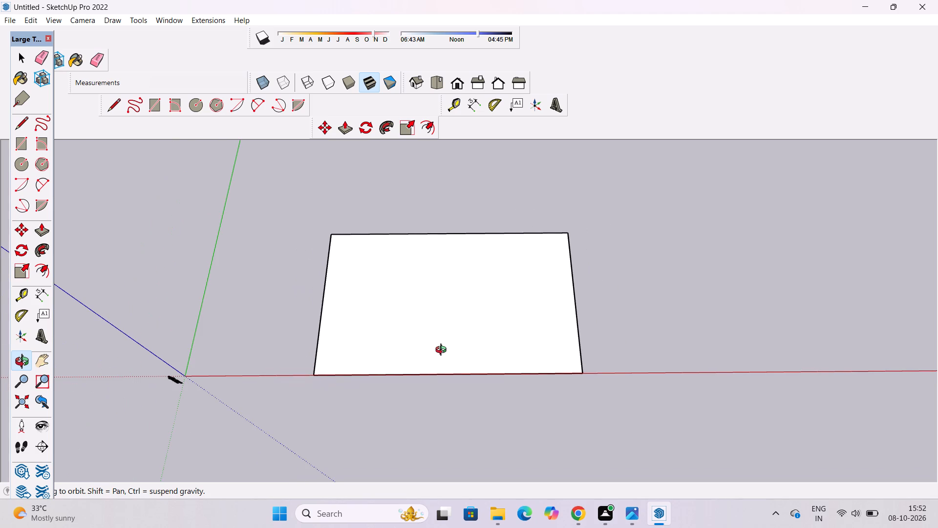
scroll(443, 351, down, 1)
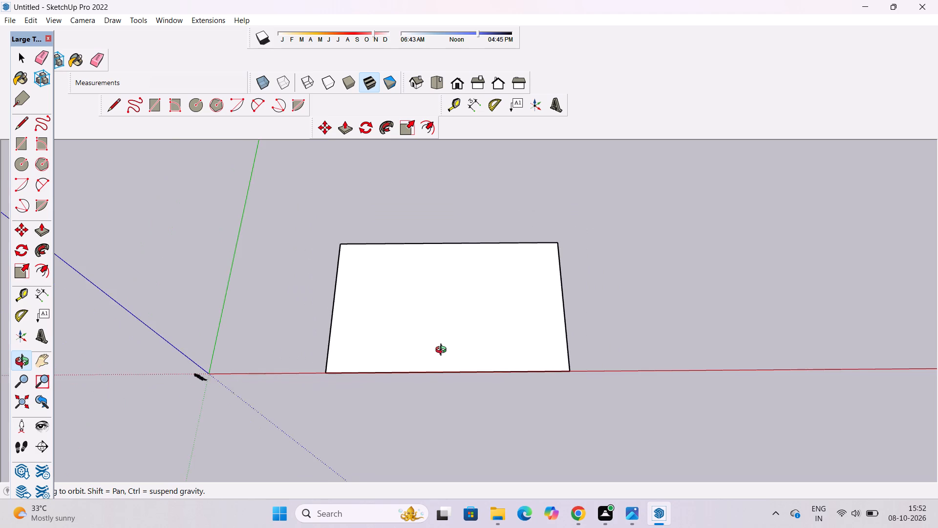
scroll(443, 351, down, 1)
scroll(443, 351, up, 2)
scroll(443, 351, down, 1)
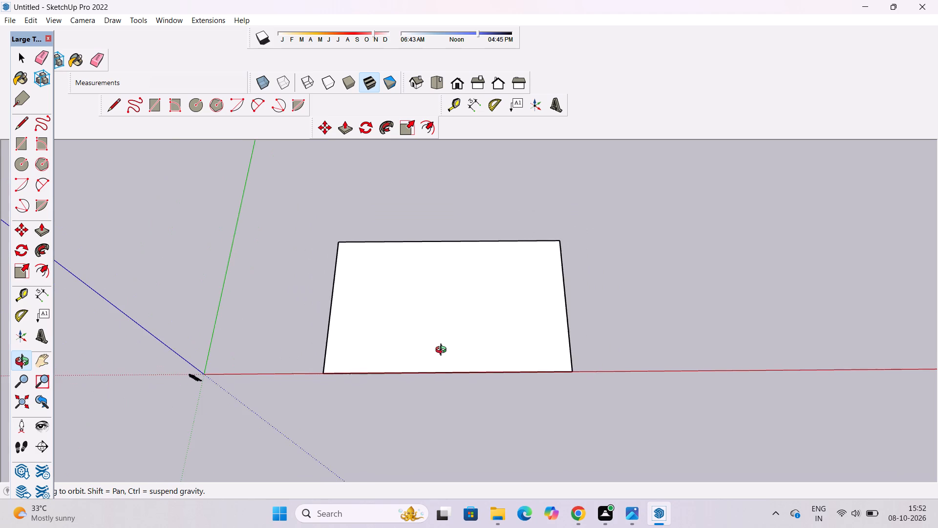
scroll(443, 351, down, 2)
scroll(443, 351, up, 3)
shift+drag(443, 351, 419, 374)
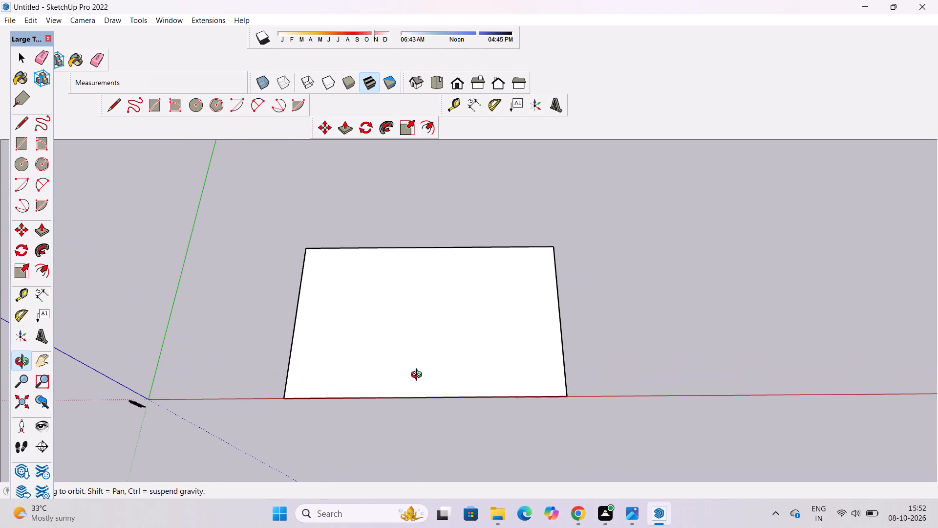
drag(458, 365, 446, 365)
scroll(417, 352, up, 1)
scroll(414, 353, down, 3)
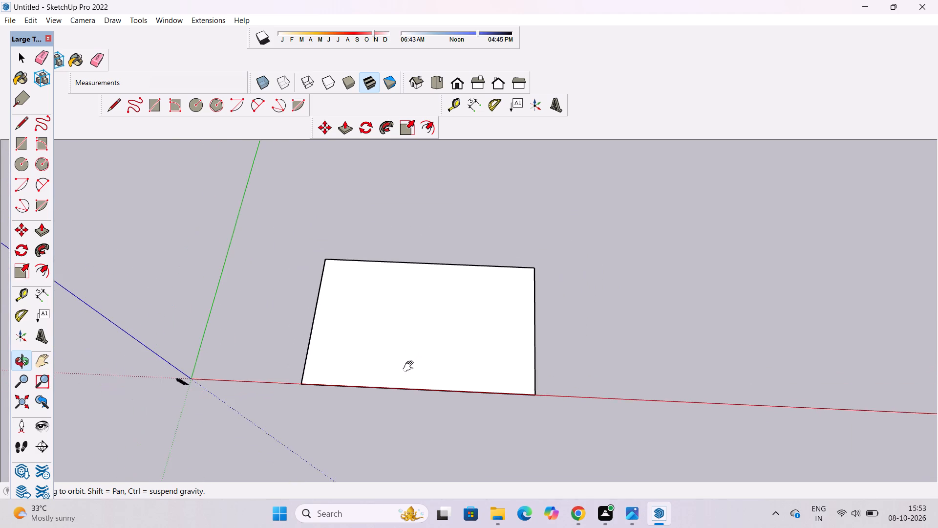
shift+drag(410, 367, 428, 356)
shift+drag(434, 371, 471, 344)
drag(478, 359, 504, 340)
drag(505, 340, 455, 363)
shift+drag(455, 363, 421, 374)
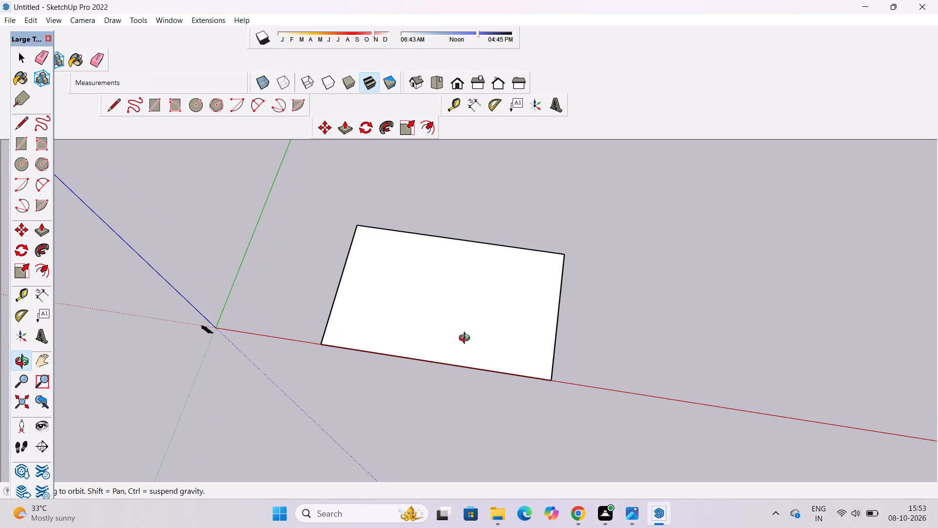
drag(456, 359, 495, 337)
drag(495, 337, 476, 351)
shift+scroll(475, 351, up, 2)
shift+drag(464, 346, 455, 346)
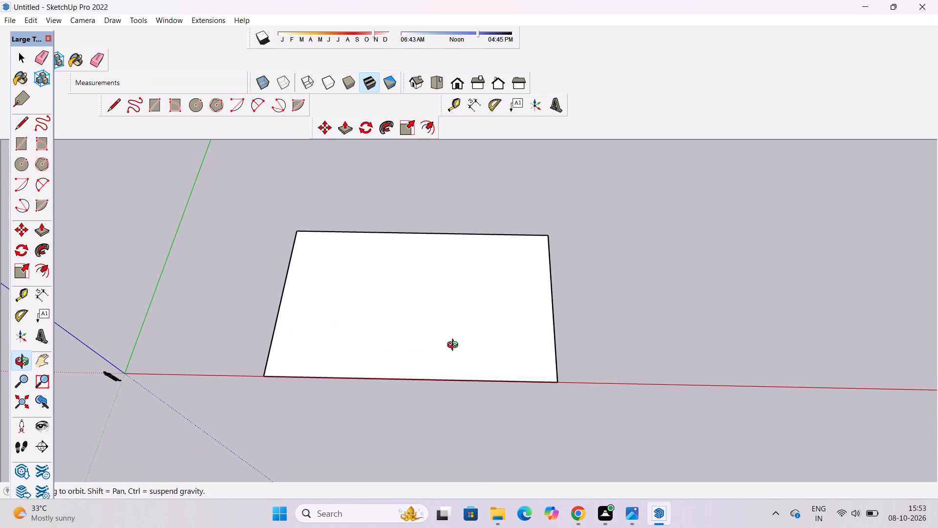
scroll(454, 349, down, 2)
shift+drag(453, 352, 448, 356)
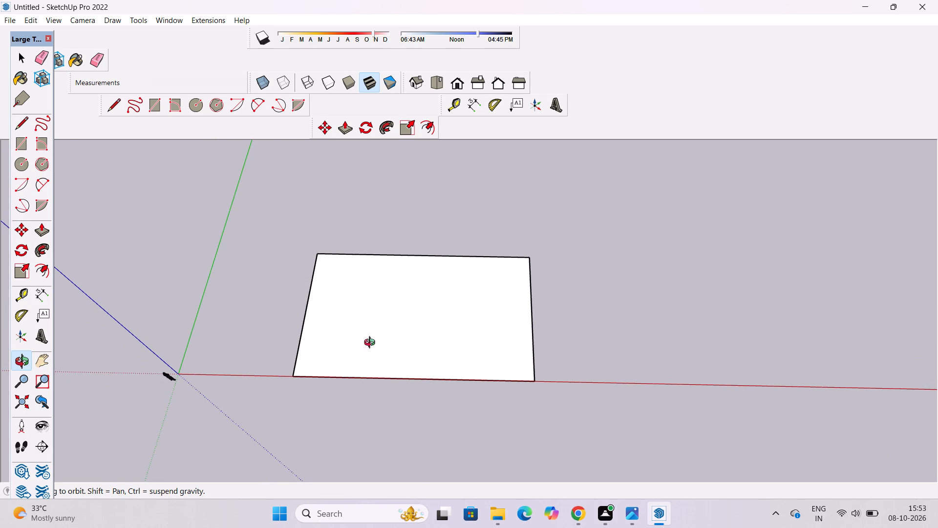
Move the rectangle's 50' edge farthest from the origin another 10' outward along the red axis, leaving nothing selected.
key(space)
click(531, 312)
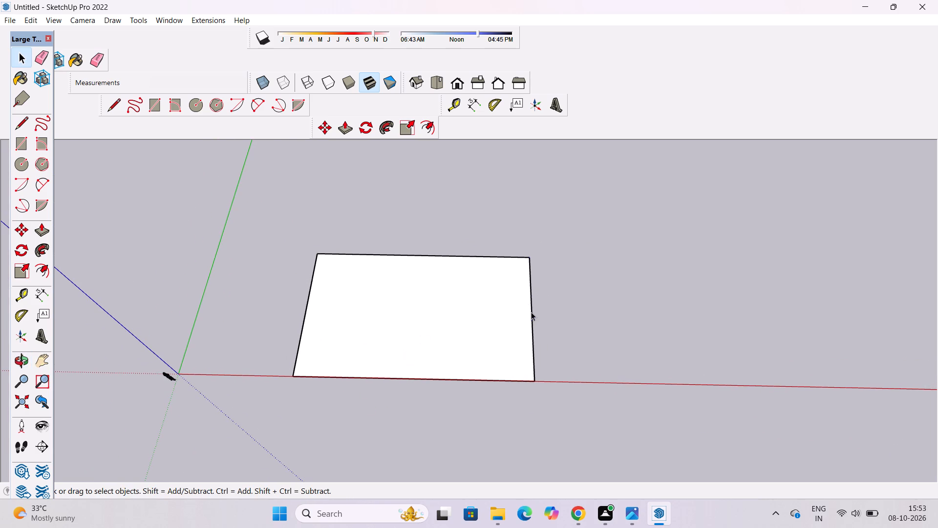
key(m)
click(534, 317)
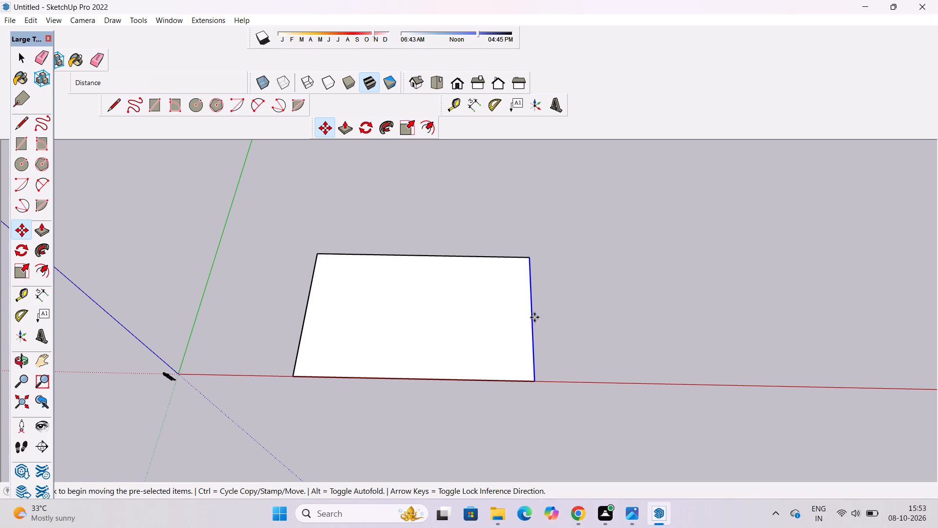
text(10')
key(Return)
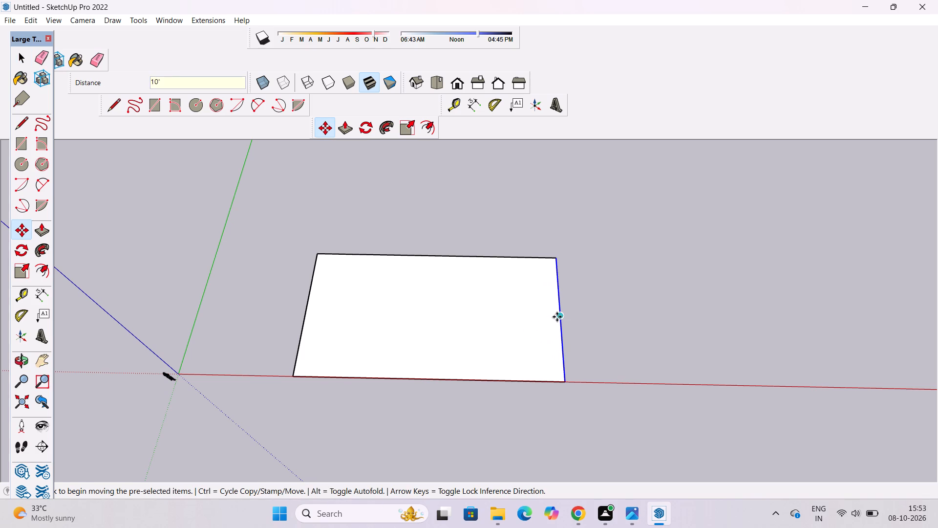
scroll(587, 331, up, 1)
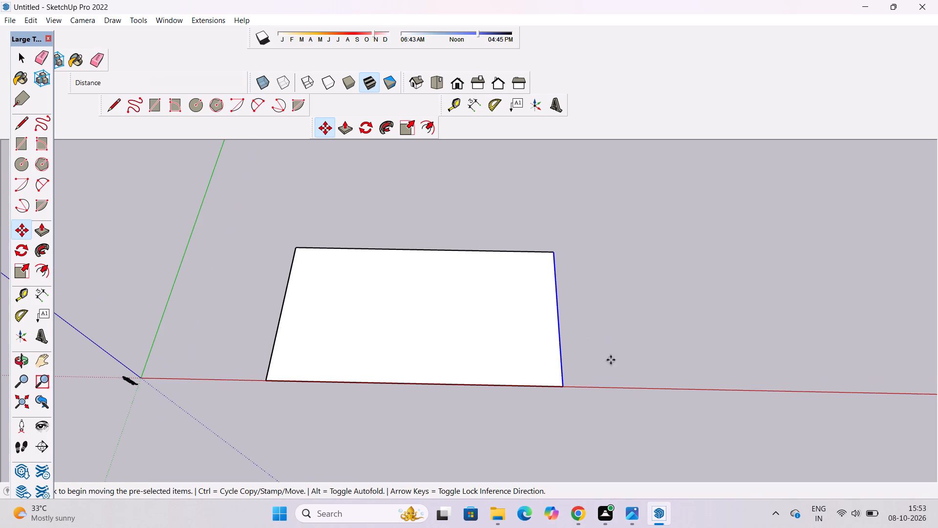
key(space)
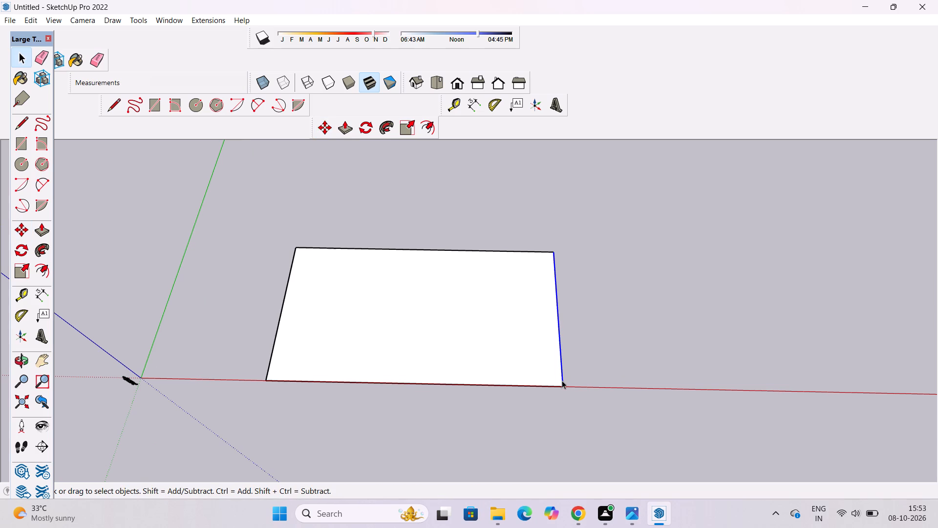
click(638, 342)
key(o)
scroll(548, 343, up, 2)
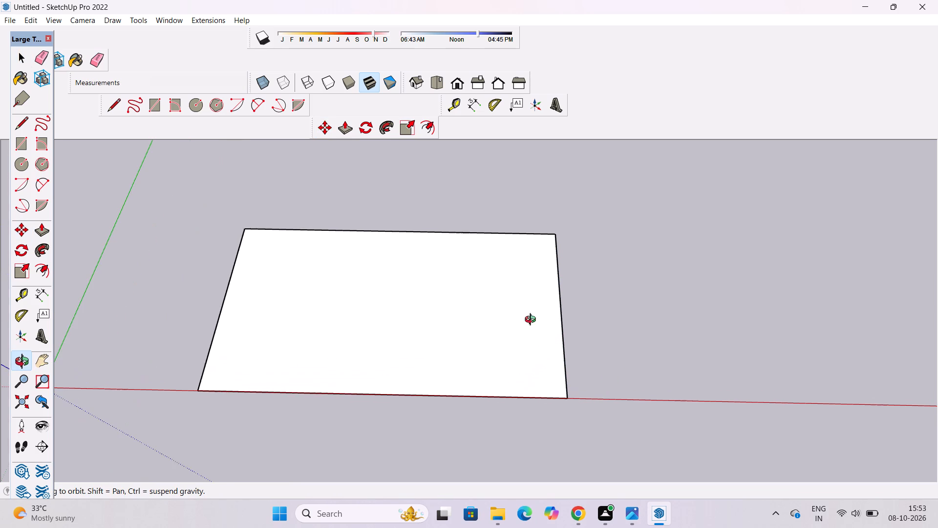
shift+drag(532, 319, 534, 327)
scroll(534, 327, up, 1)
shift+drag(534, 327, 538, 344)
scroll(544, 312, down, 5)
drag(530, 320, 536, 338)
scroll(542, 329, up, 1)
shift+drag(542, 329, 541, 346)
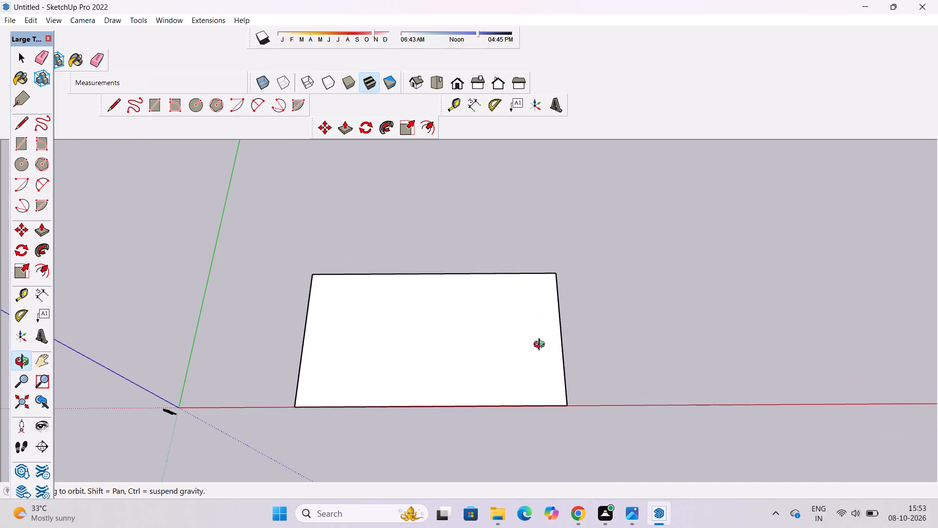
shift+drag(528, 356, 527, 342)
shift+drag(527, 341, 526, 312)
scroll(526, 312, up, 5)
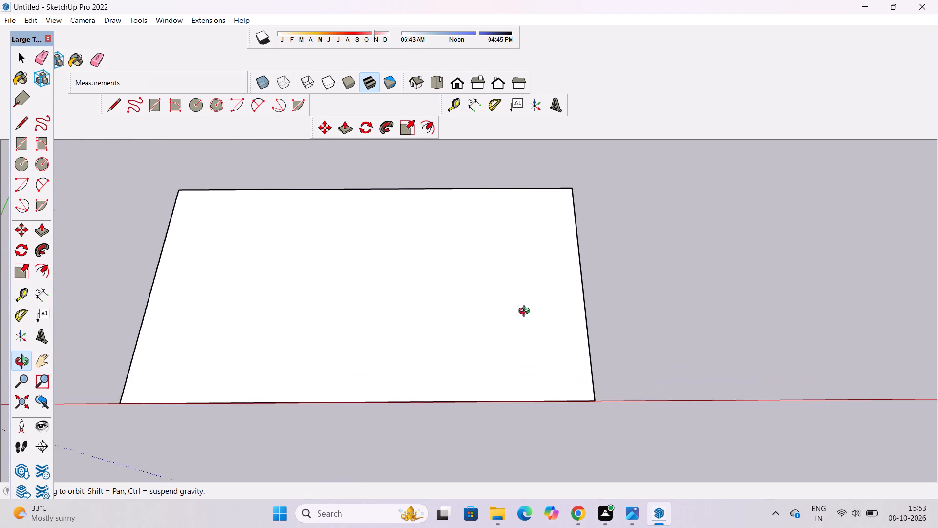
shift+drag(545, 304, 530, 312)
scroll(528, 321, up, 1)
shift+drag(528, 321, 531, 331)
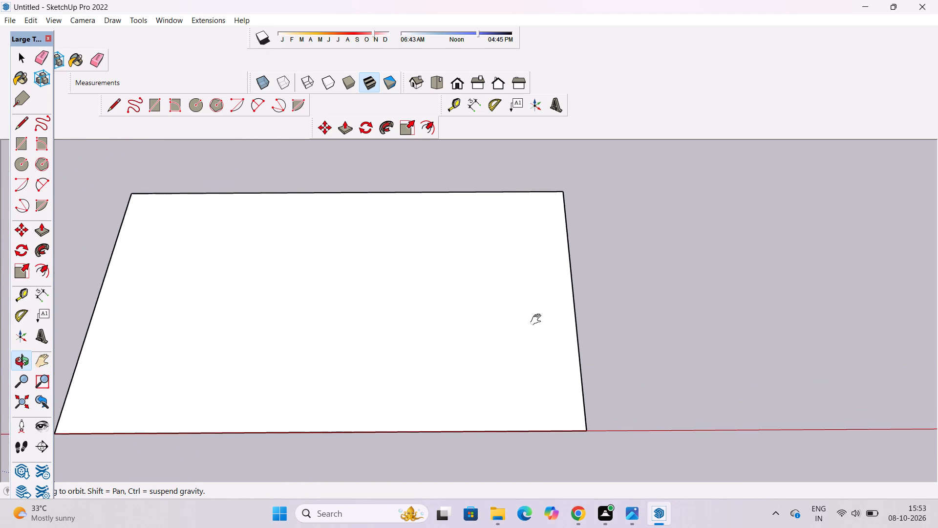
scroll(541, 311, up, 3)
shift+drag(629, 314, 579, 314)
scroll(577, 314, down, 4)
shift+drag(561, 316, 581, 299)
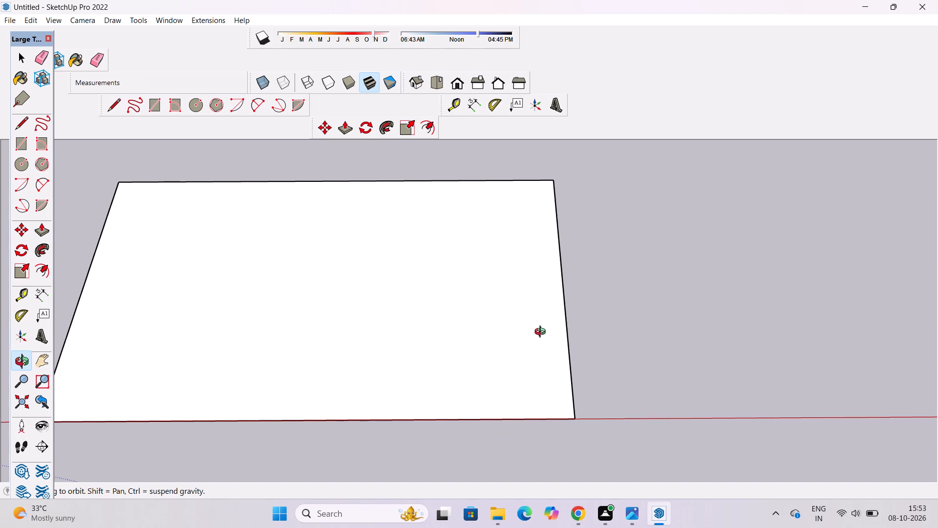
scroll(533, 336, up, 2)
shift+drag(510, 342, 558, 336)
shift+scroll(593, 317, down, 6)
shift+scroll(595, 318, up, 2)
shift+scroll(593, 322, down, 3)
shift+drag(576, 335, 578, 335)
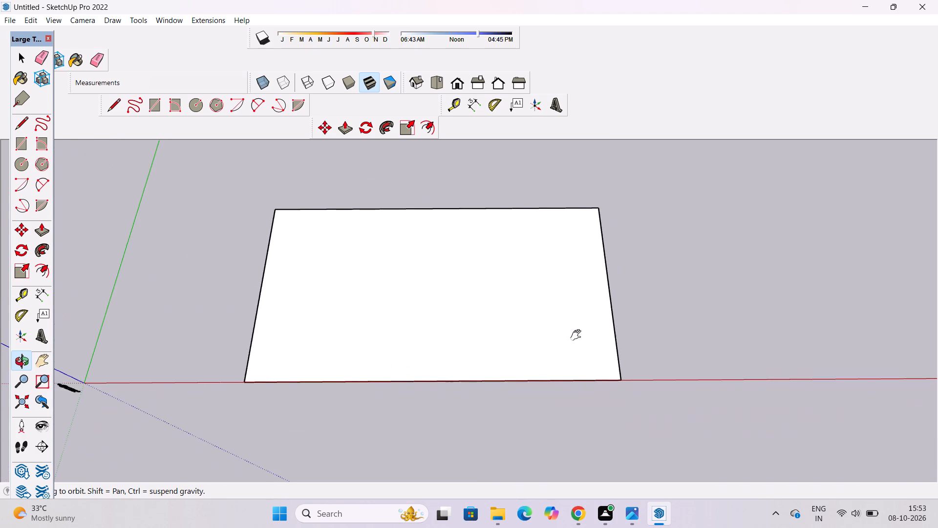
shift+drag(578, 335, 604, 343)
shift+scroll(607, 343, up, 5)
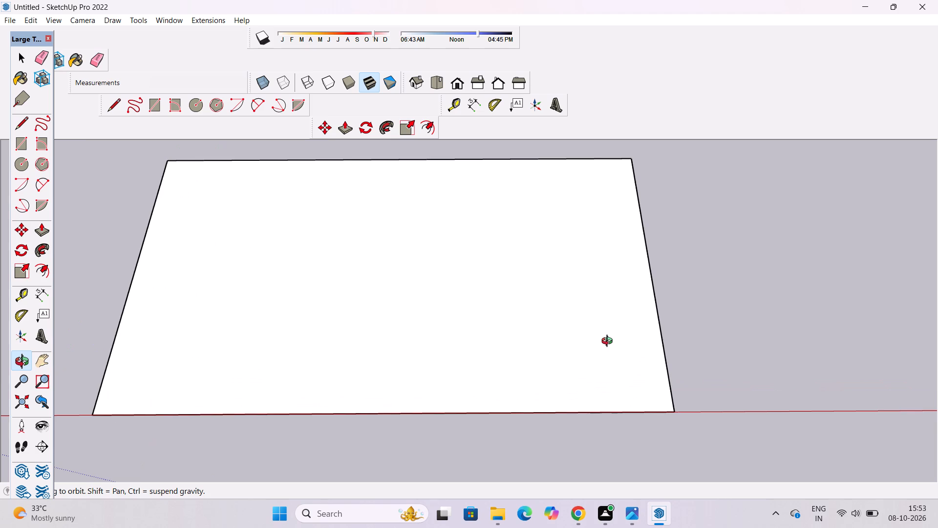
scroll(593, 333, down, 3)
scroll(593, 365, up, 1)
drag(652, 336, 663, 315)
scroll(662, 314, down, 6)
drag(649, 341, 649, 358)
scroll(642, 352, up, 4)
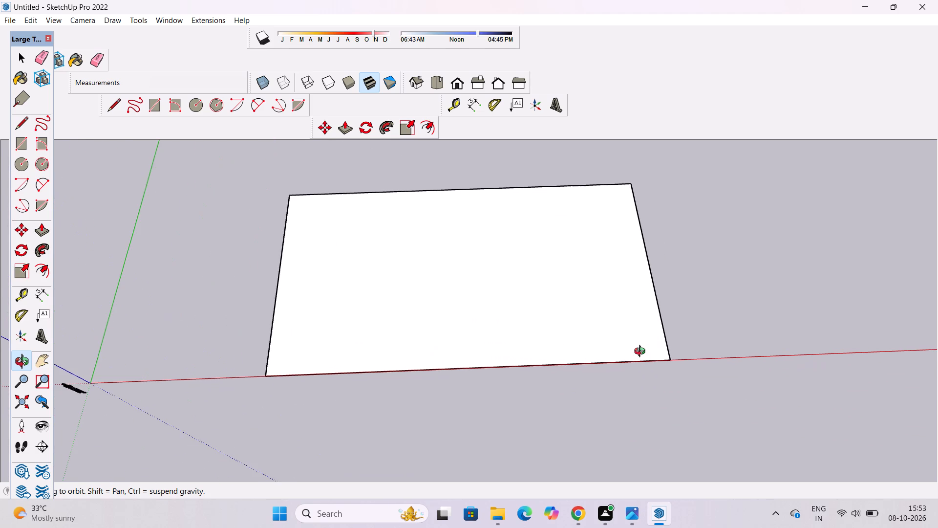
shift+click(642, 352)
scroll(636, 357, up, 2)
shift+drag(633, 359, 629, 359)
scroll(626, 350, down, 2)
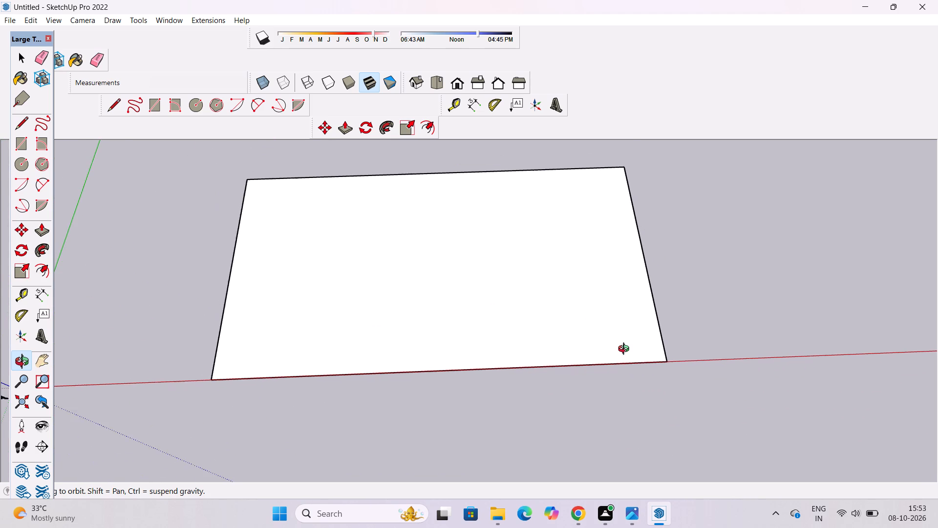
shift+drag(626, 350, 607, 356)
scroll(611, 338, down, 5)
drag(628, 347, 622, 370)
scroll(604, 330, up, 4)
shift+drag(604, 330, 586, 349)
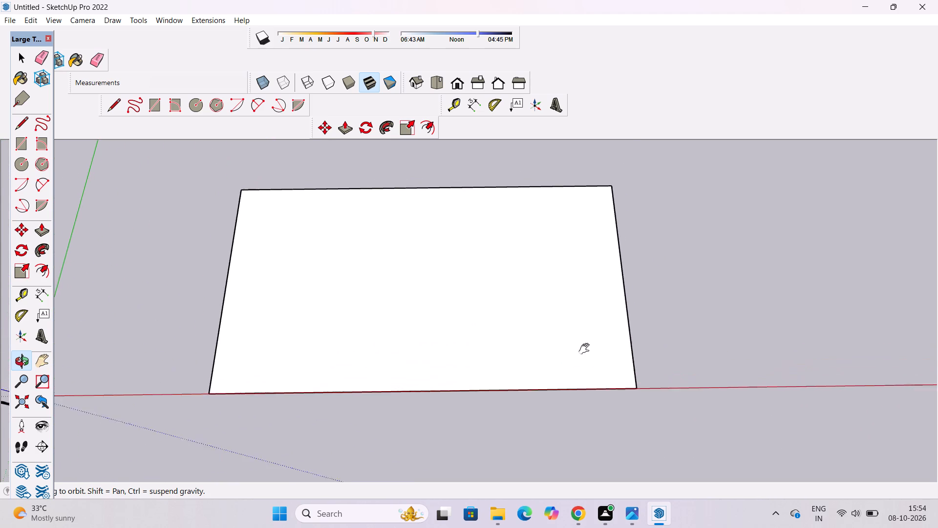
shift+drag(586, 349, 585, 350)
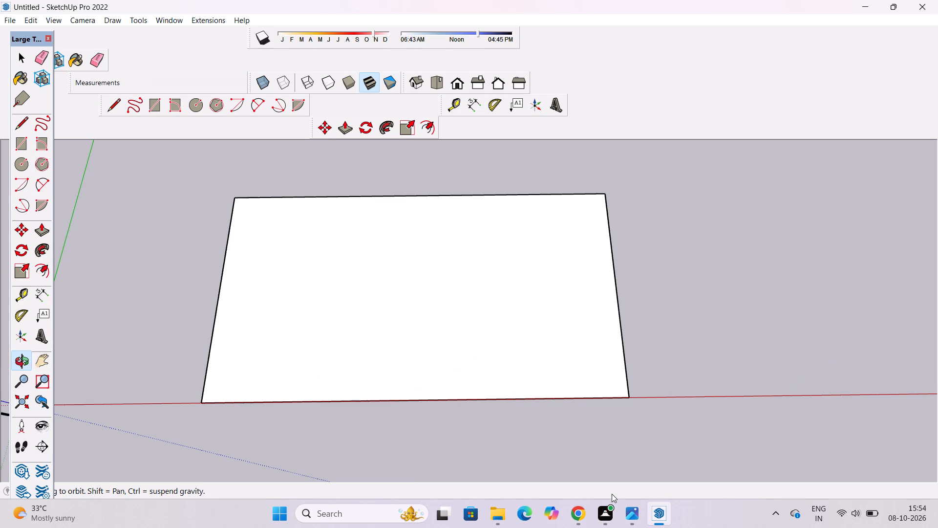
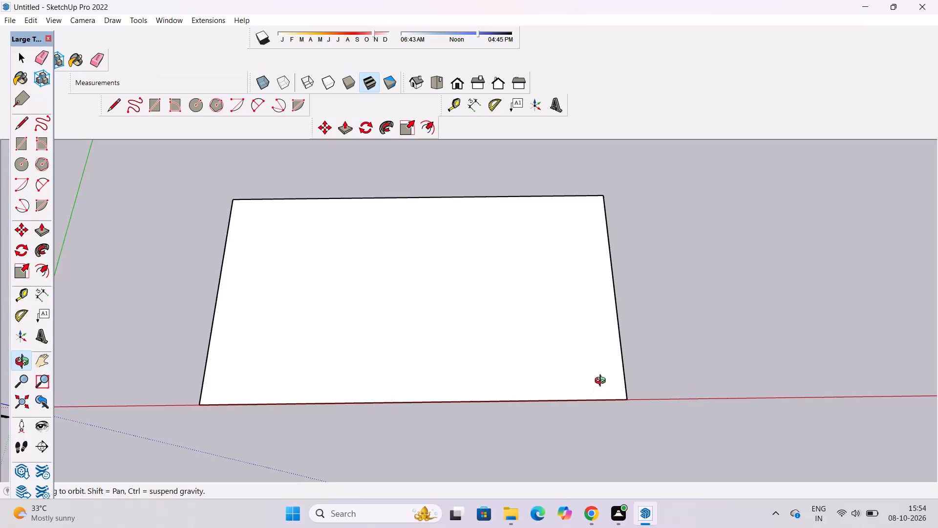
Copy the whole rectangle, face and edges, about 250' along the red axis from its corner nearest the origin, leaving nothing selected.
scroll(585, 350, down, 5)
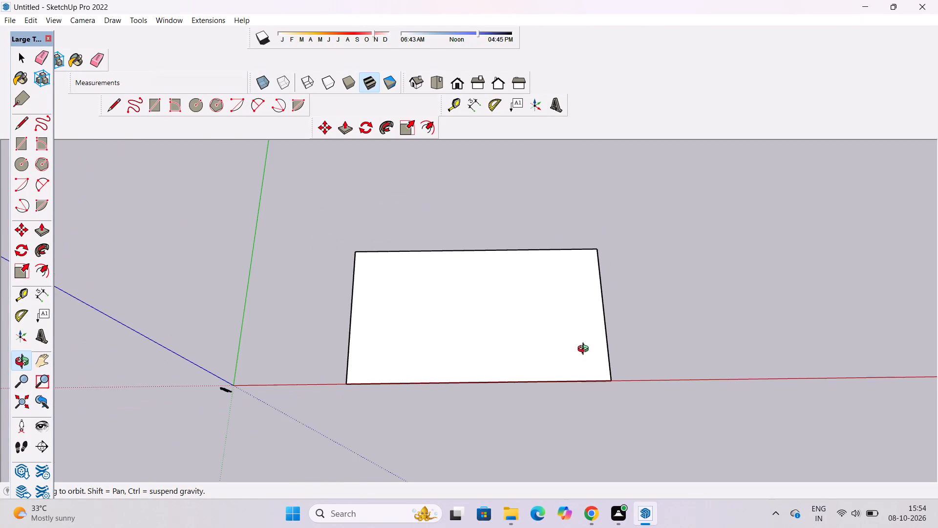
shift+drag(585, 358, 585, 387)
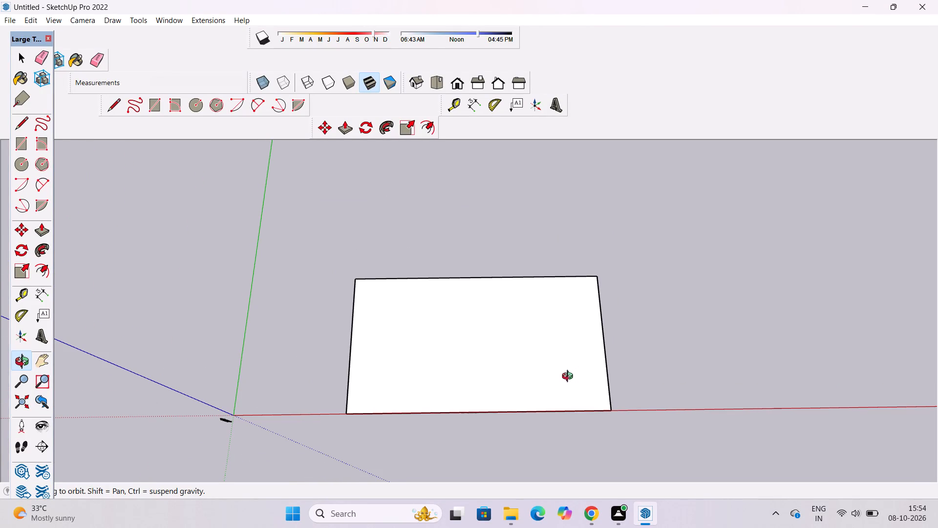
scroll(476, 352, down, 1)
scroll(476, 352, up, 2)
shift+drag(486, 360, 437, 312)
shift+scroll(437, 311, down, 4)
shift+drag(451, 332, 445, 326)
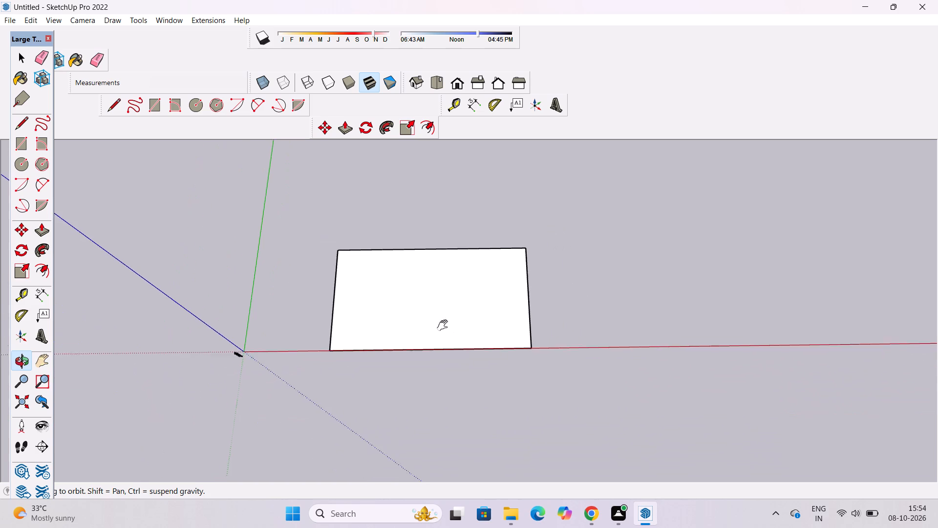
shift+drag(445, 326, 431, 316)
shift+scroll(431, 316, up, 1)
scroll(431, 316, up, 1)
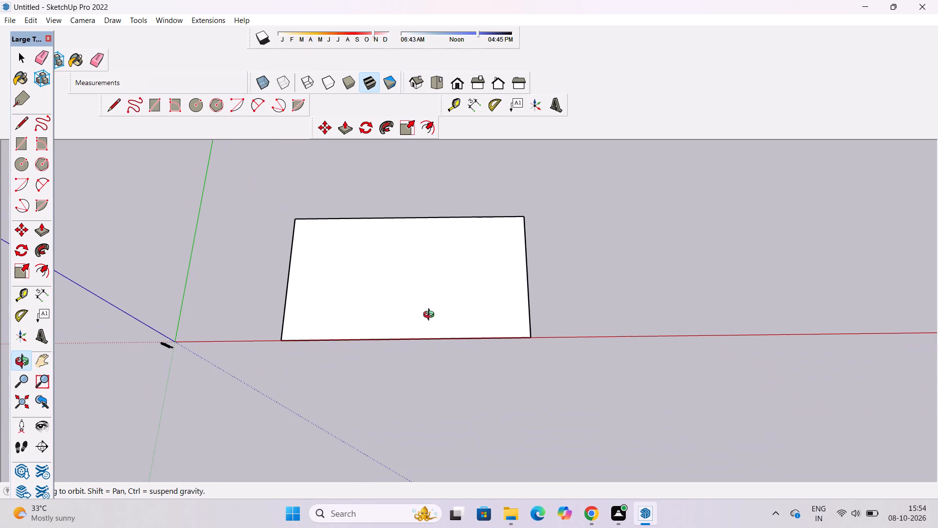
shift+drag(438, 319, 424, 321)
key(space)
triple_click(414, 301)
click(414, 301)
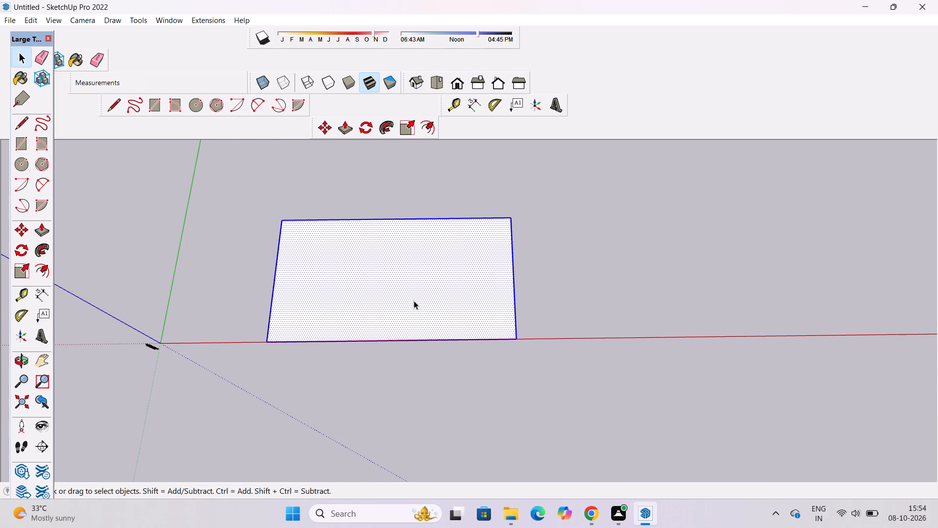
key(m)
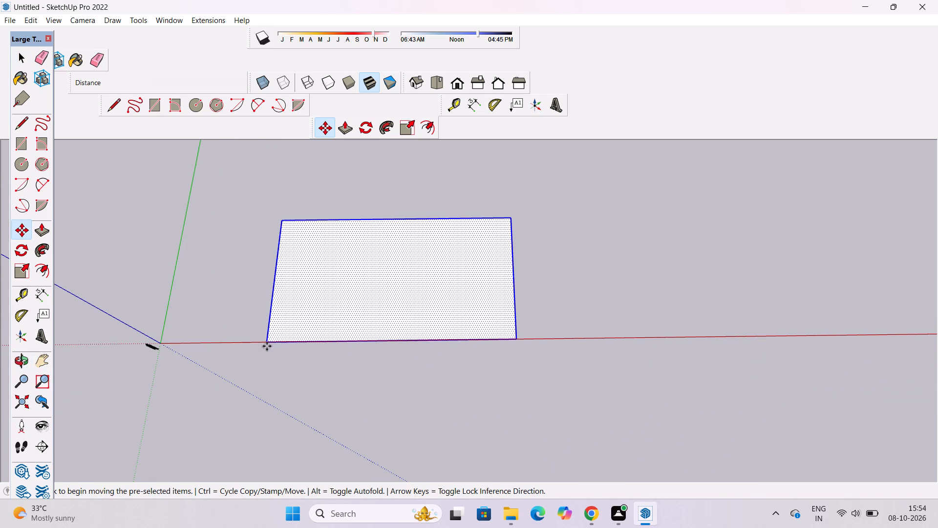
click(264, 342)
scroll(295, 327, down, 6)
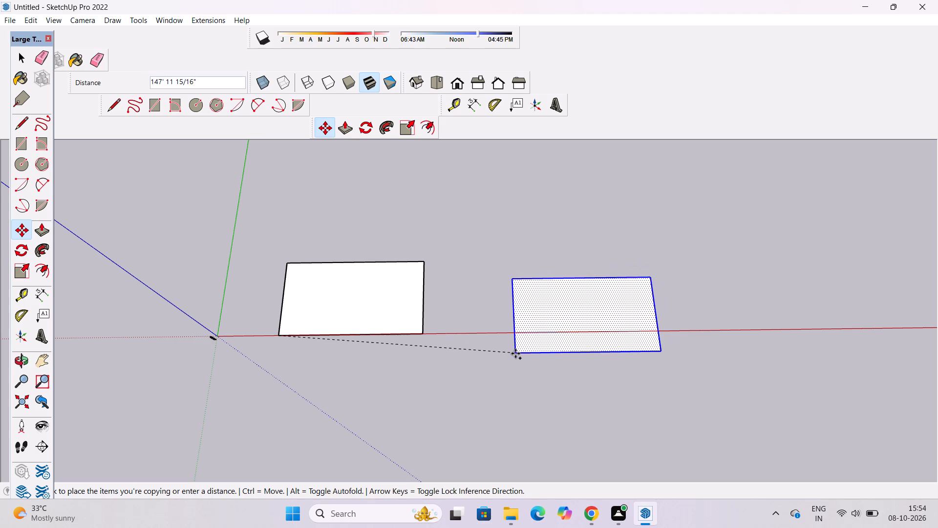
scroll(505, 355, down, 1)
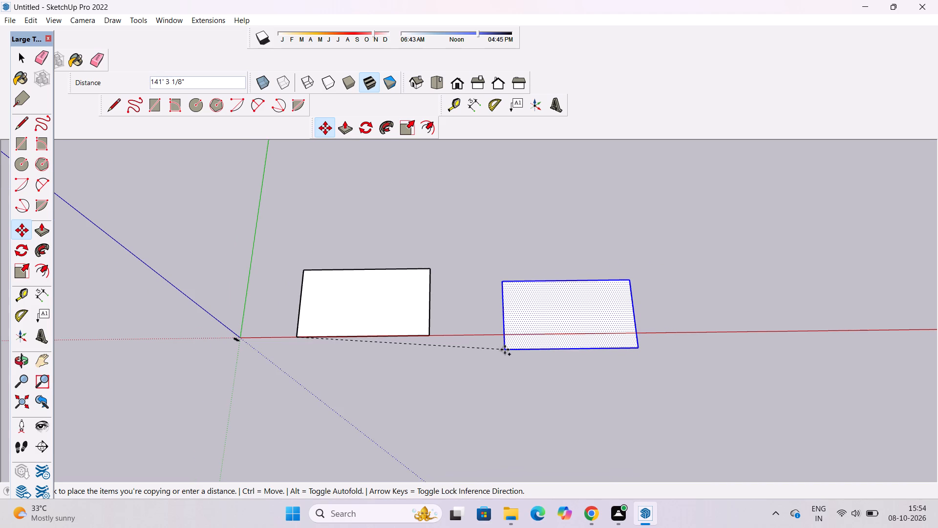
scroll(485, 341, down, 6)
scroll(565, 349, up, 3)
scroll(518, 329, down, 3)
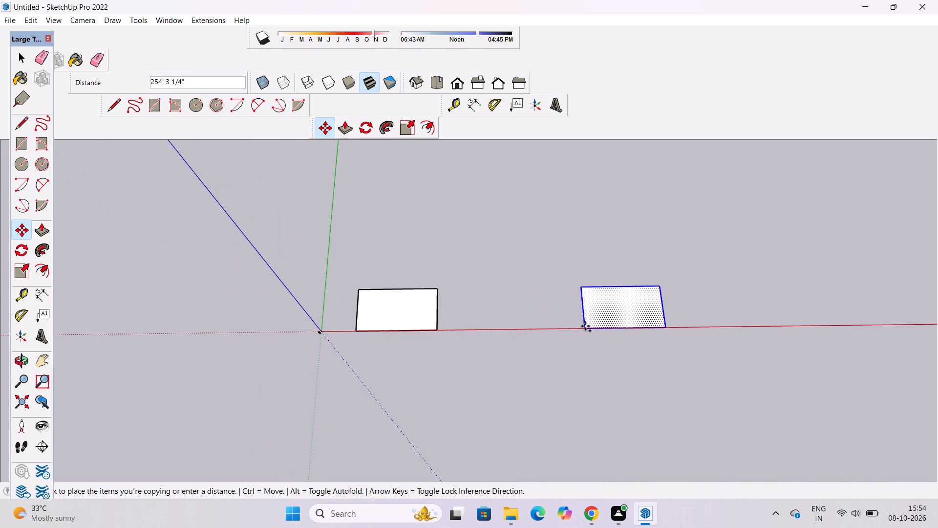
scroll(585, 326, up, 7)
click(575, 330)
key(space)
click(550, 285)
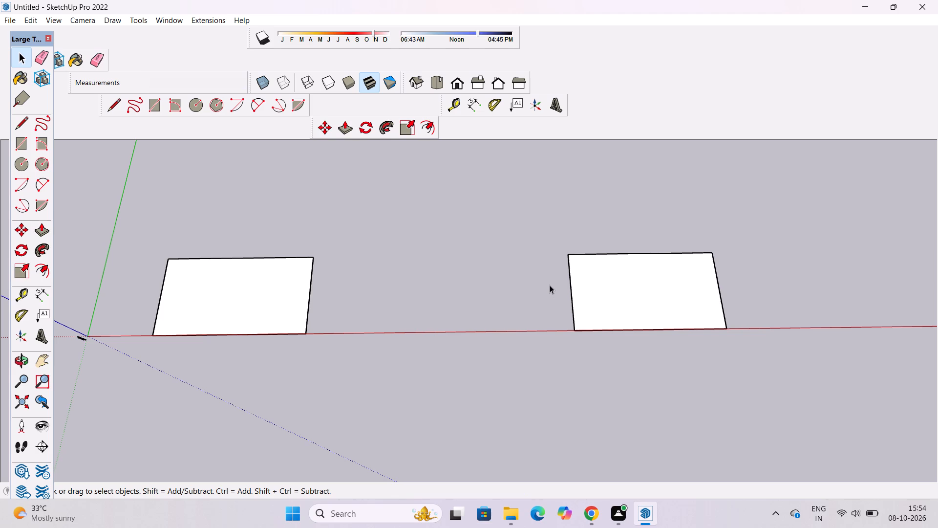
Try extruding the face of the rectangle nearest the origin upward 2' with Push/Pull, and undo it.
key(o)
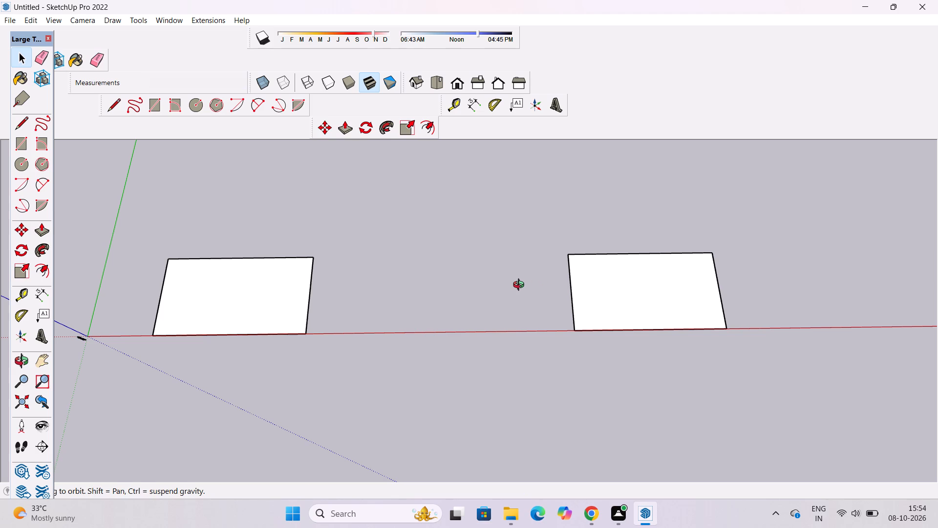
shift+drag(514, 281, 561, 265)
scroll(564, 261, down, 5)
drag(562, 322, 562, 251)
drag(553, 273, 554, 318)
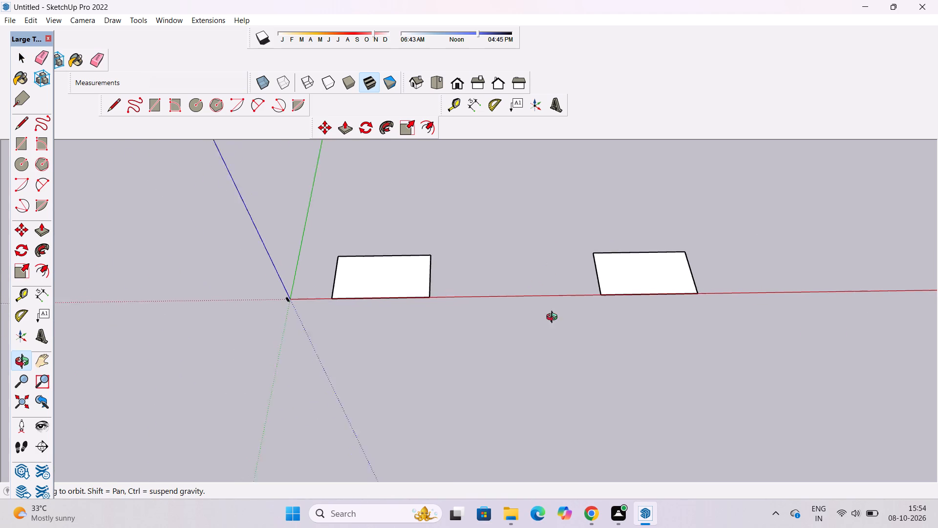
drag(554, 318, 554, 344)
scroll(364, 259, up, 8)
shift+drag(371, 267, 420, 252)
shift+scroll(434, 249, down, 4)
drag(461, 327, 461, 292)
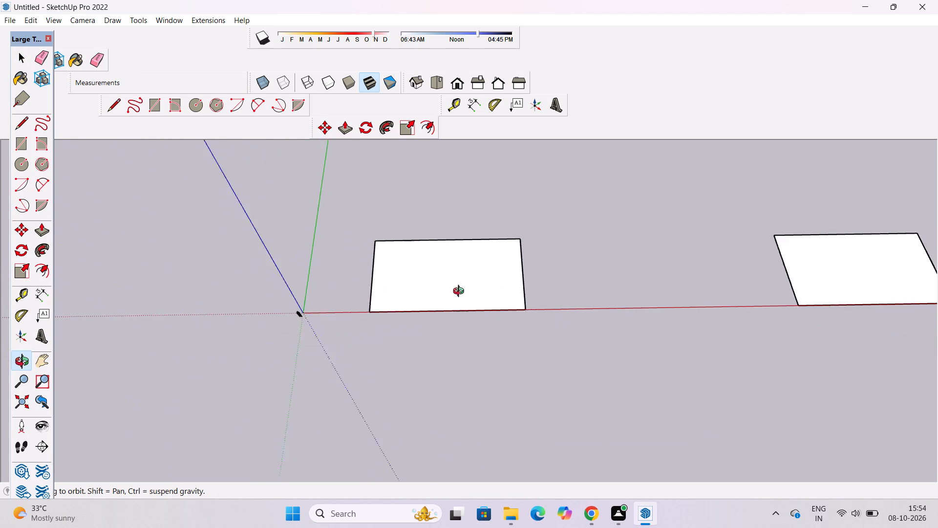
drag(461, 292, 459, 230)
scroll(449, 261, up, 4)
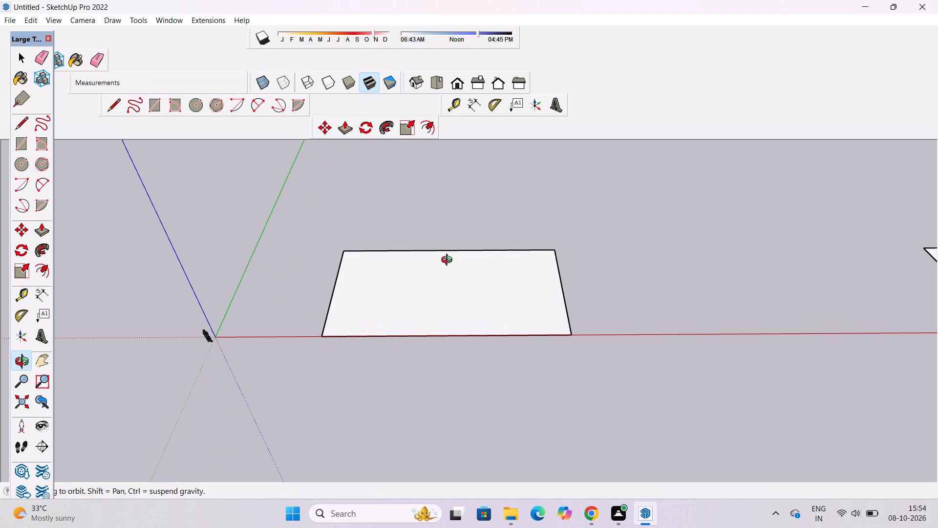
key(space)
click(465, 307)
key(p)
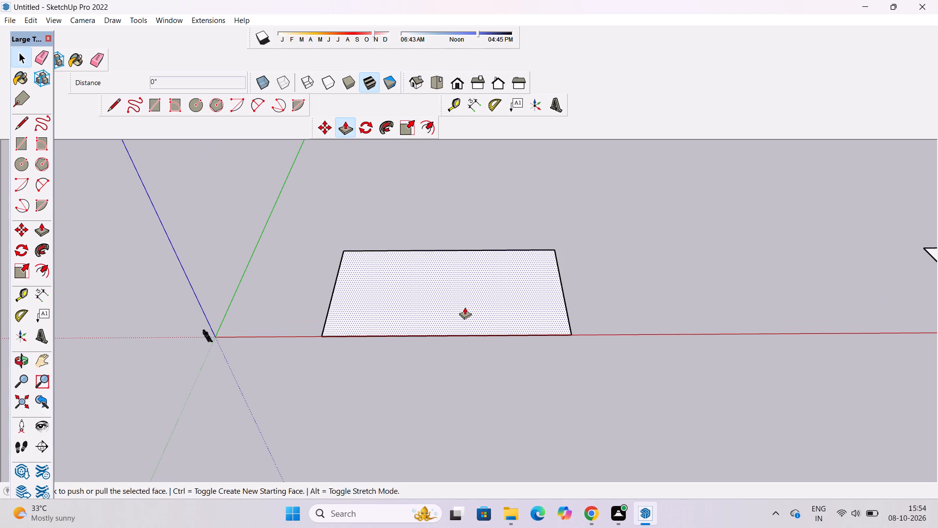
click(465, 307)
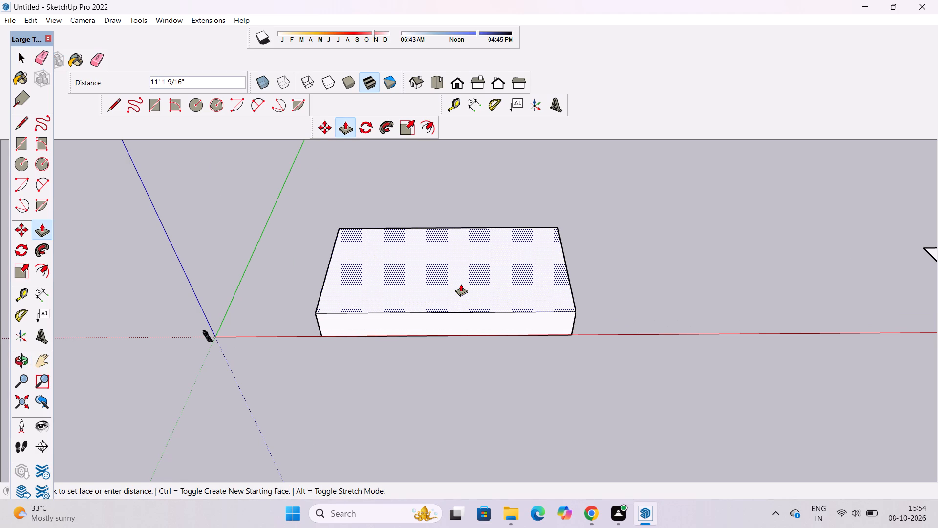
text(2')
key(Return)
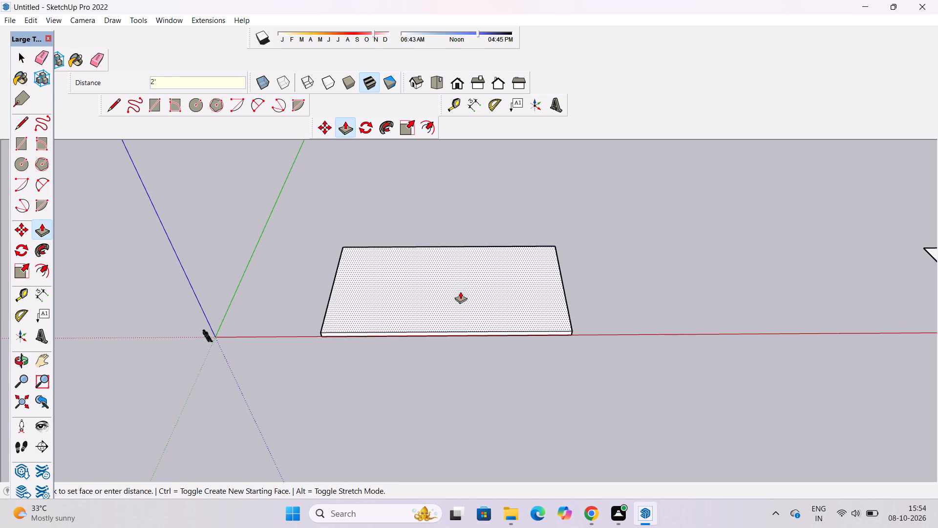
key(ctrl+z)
Extrude the face of the rectangle nearest the origin upward 1' with Push/Pull.
click(460, 299)
text(1')
key(Return)
key(space)
Examine the extruded slab nearest the origin from several angles and distances, checking its top face and front edge.
key(o)
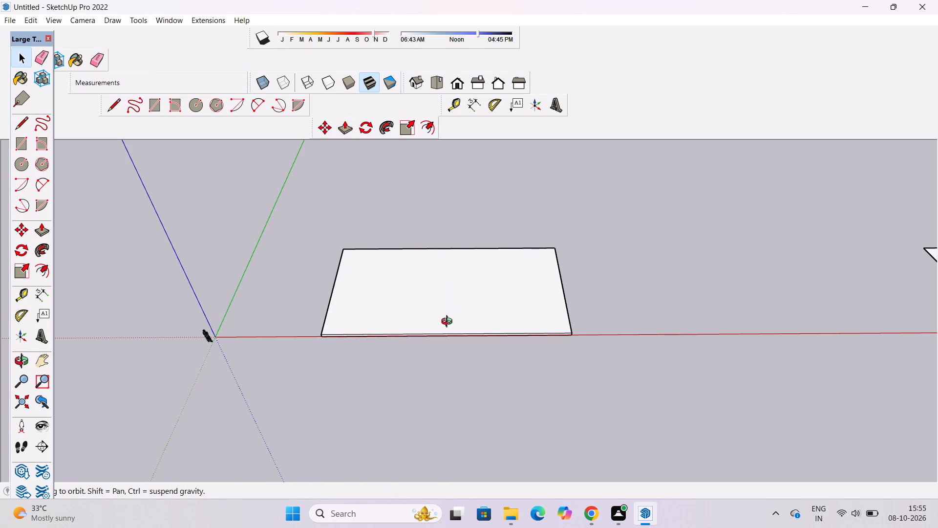
scroll(443, 330, up, 5)
drag(441, 322, 443, 386)
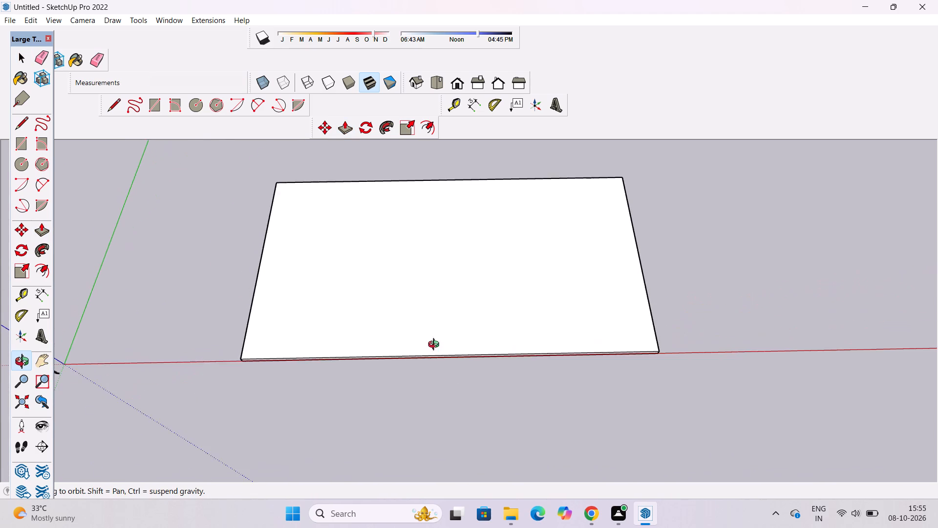
scroll(436, 346, down, 6)
shift+drag(527, 328, 450, 340)
scroll(447, 340, up, 5)
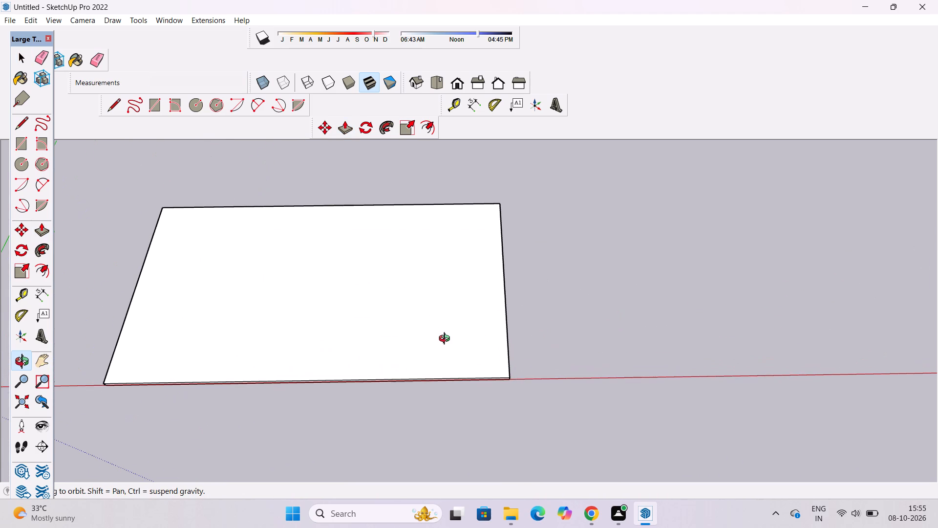
shift+drag(457, 331, 481, 310)
drag(481, 314, 480, 335)
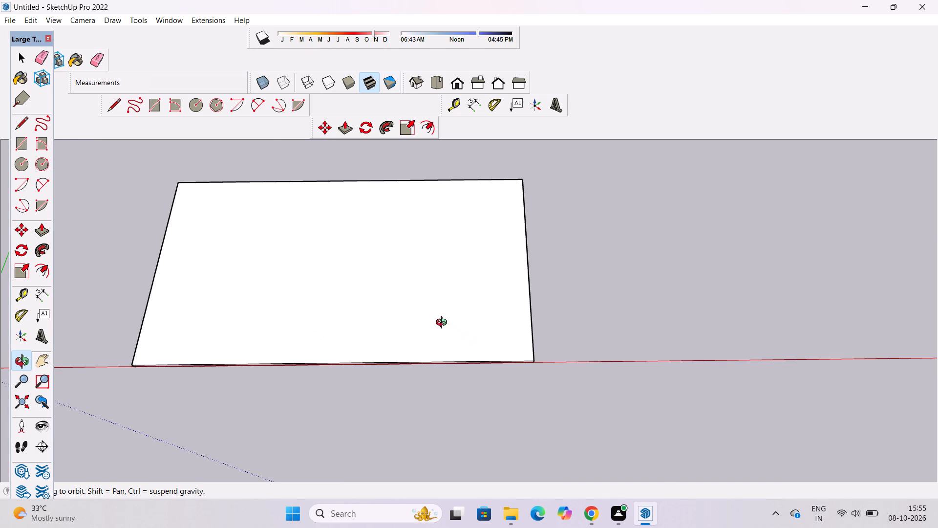
shift+drag(459, 310, 460, 322)
scroll(433, 335, up, 3)
shift+drag(431, 336, 629, 276)
drag(571, 343, 571, 238)
scroll(552, 259, down, 5)
shift+drag(608, 292, 517, 309)
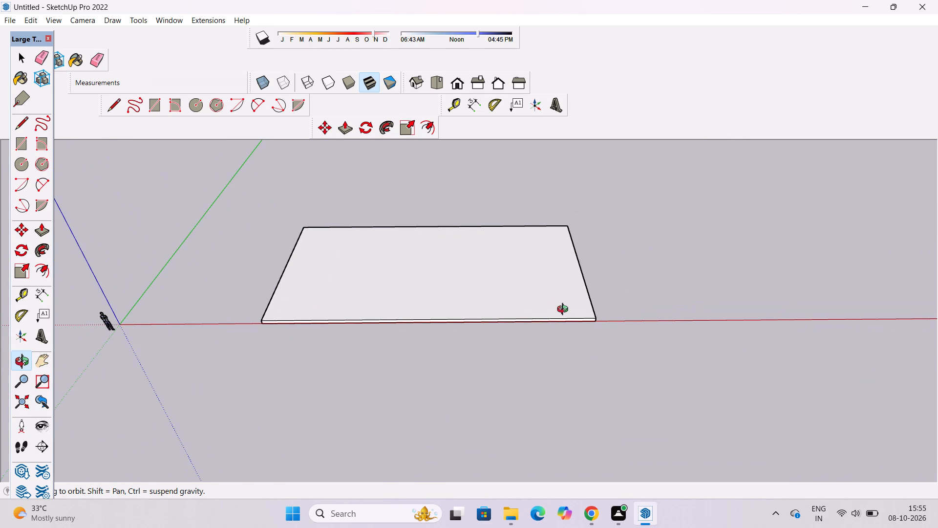
scroll(551, 303, down, 1)
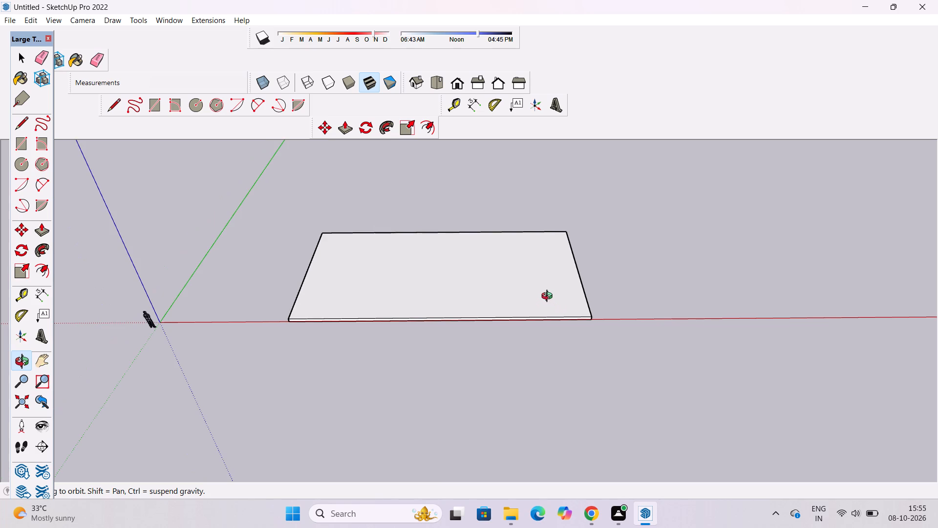
drag(549, 287, 545, 308)
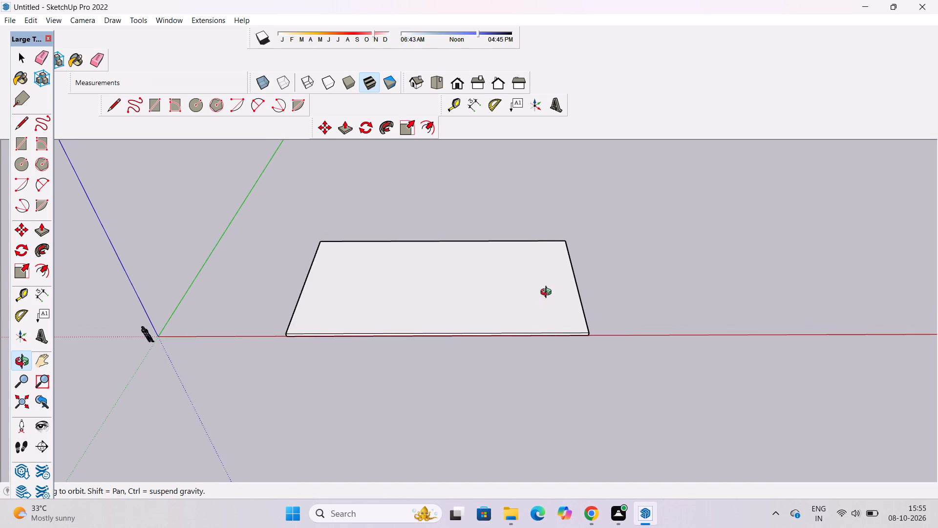
scroll(536, 302, up, 2)
shift+drag(536, 302, 534, 315)
scroll(534, 315, up, 4)
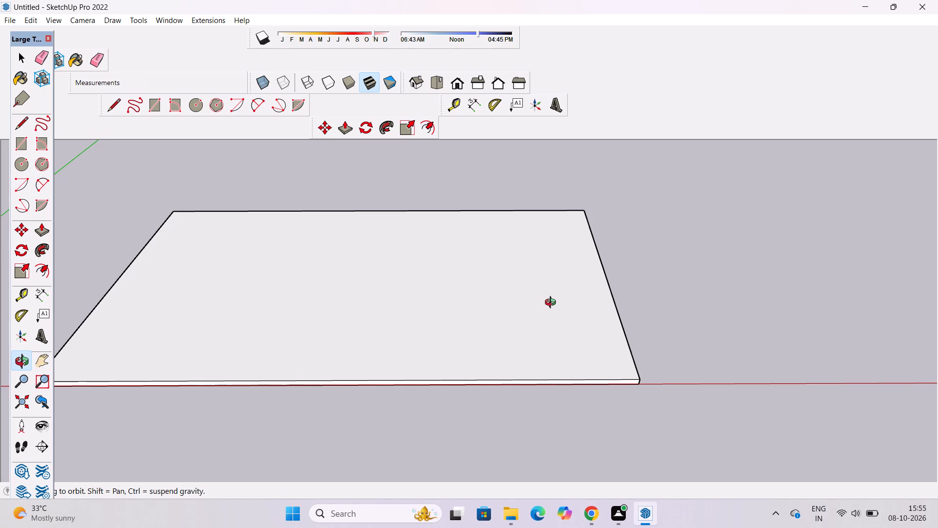
scroll(565, 309, down, 4)
scroll(575, 337, up, 3)
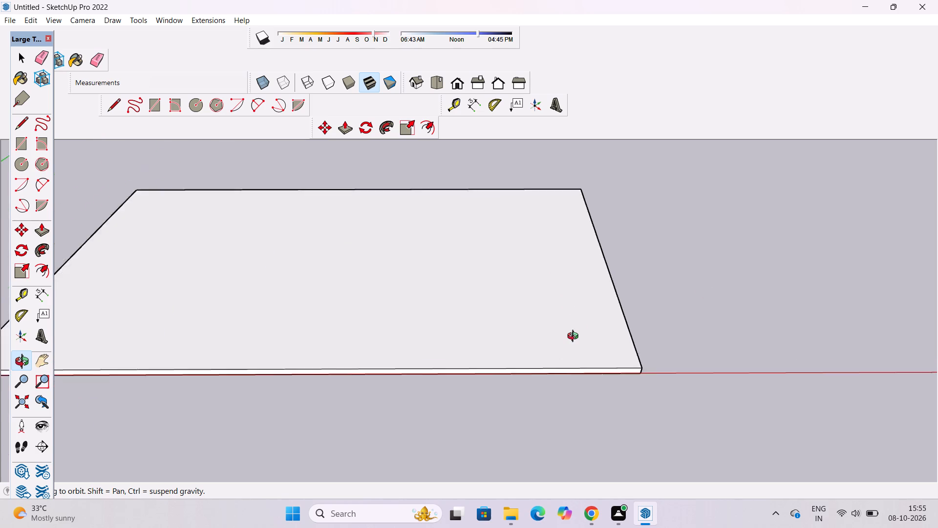
scroll(575, 337, up, 5)
scroll(575, 308, down, 4)
drag(594, 294, 615, 338)
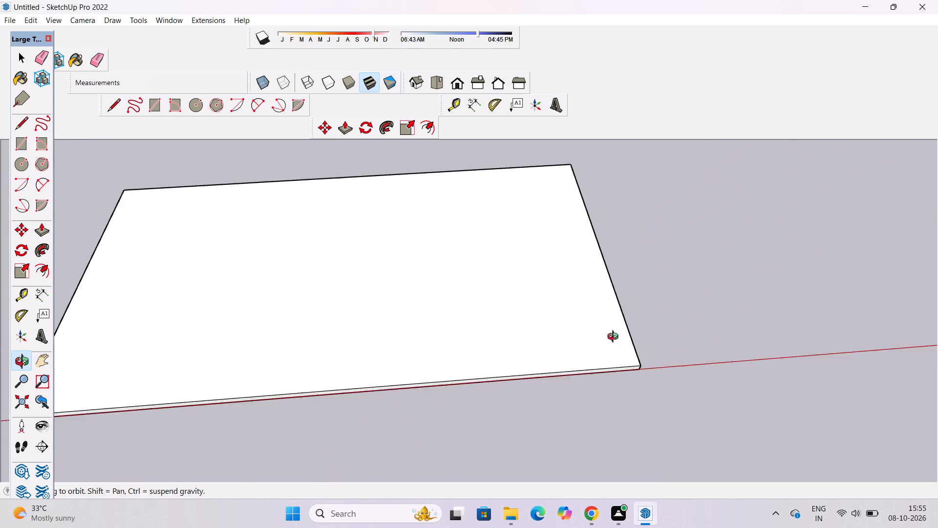
drag(615, 338, 594, 345)
scroll(577, 325, down, 6)
scroll(576, 311, up, 5)
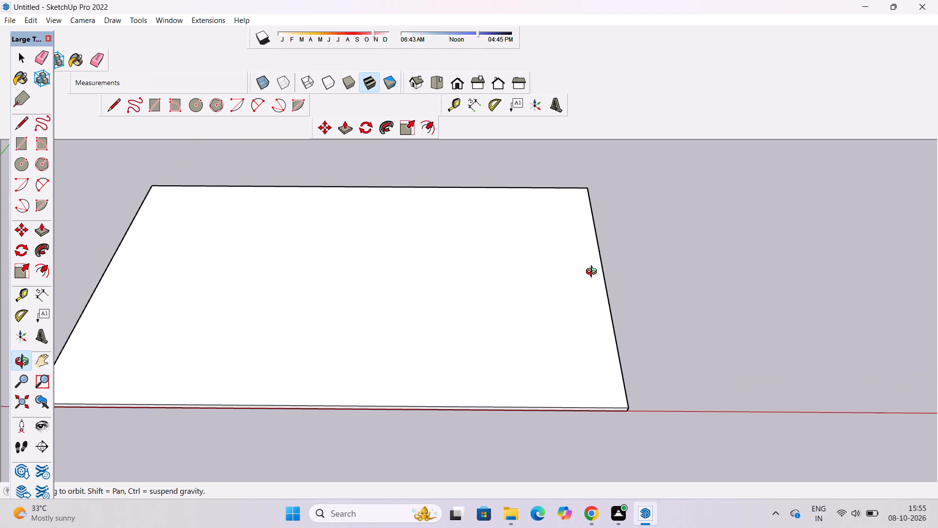
scroll(613, 185, down, 7)
scroll(576, 263, up, 3)
scroll(559, 156, up, 6)
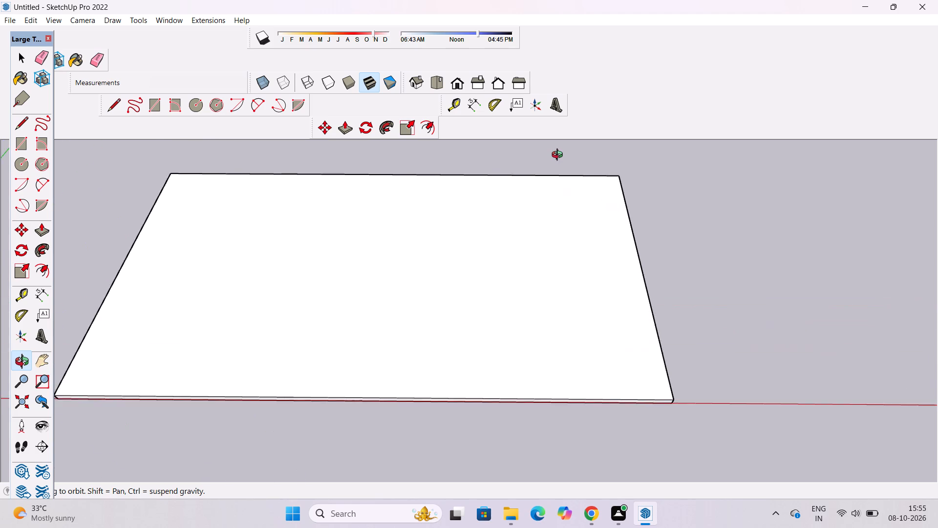
scroll(559, 156, up, 4)
drag(567, 192, 574, 232)
scroll(562, 226, down, 9)
drag(582, 274, 570, 236)
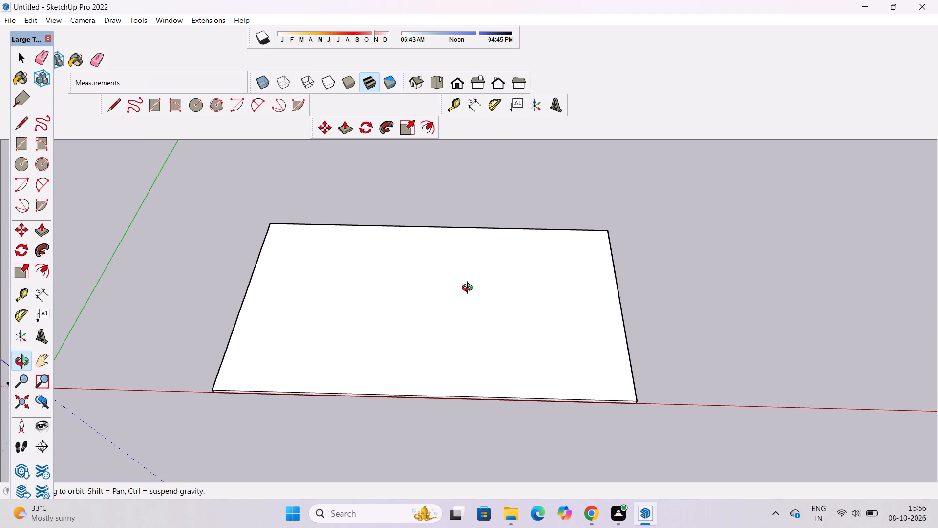
scroll(461, 314, up, 2)
shift+drag(459, 272, 476, 305)
scroll(461, 264, down, 6)
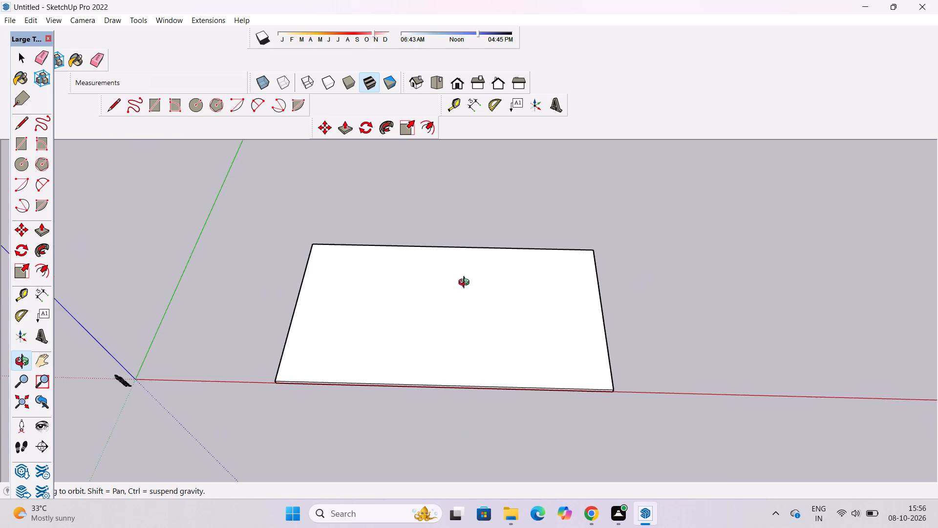
shift+drag(488, 323, 452, 280)
drag(453, 282, 481, 337)
scroll(453, 345, up, 4)
drag(445, 327, 427, 270)
scroll(427, 275, up, 1)
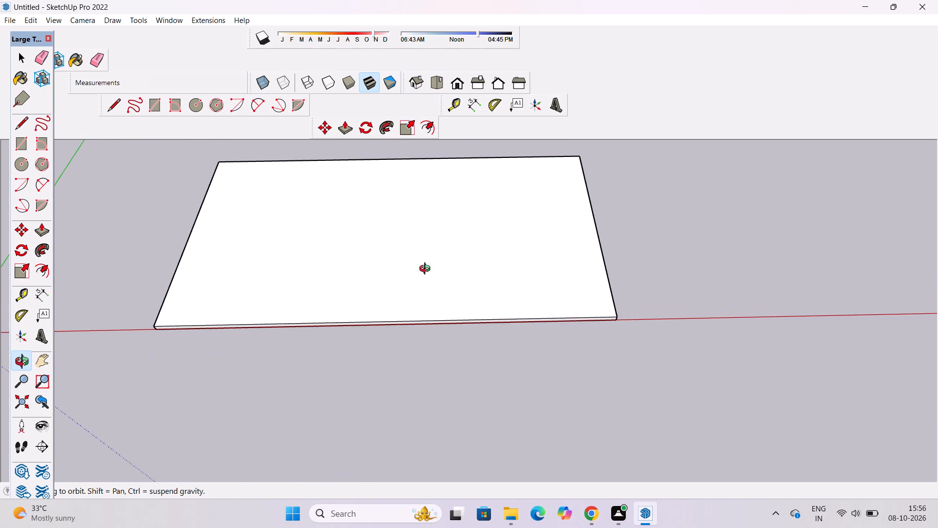
scroll(427, 270, down, 4)
shift+drag(432, 281, 441, 295)
shift+drag(441, 296, 441, 306)
scroll(441, 315, up, 3)
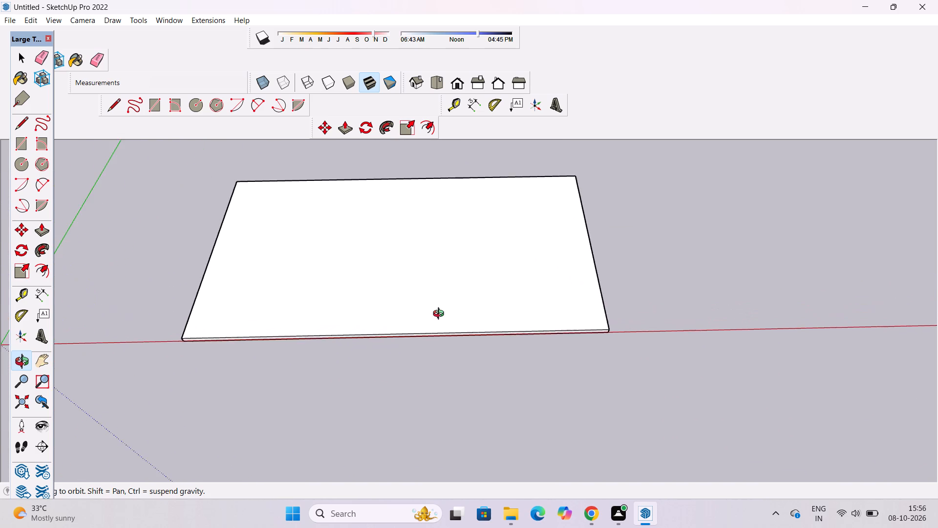
shift+drag(441, 312, 436, 286)
scroll(436, 288, up, 3)
shift+drag(433, 285, 424, 305)
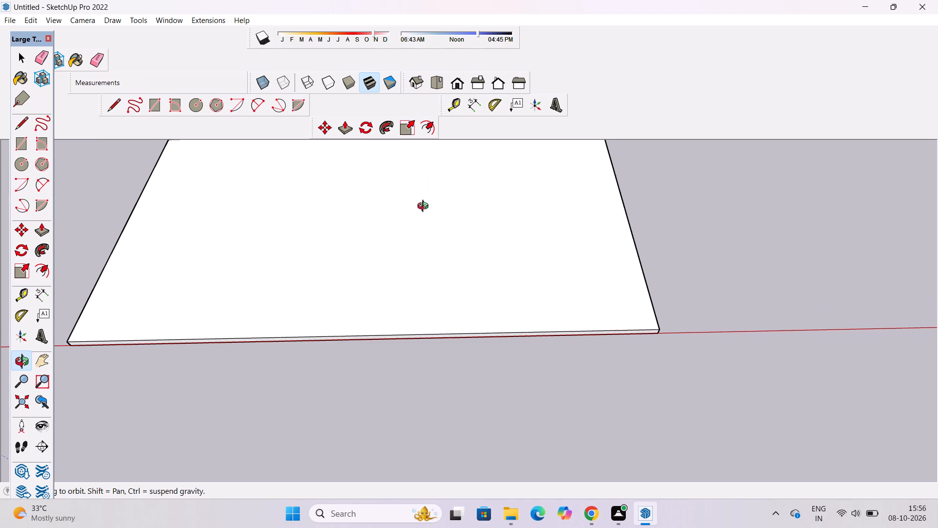
scroll(428, 210, up, 1)
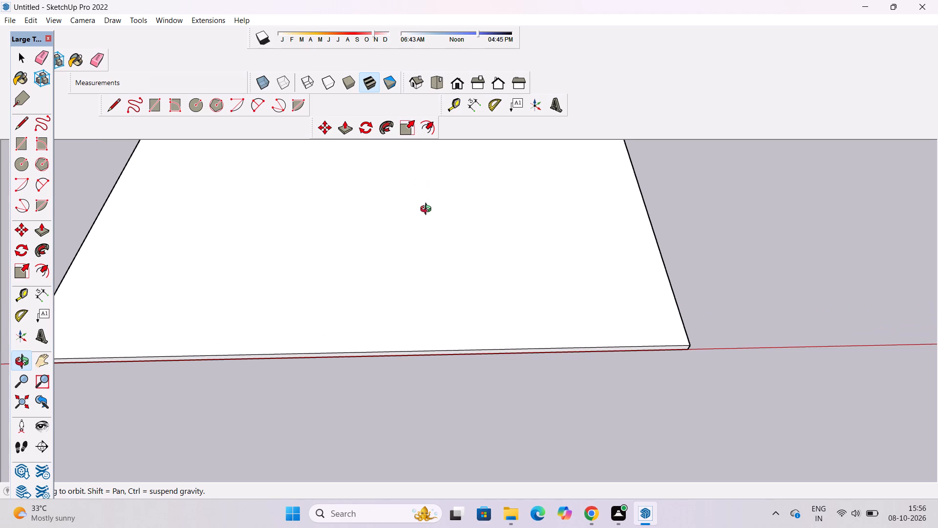
Place a guide line on the slab's top face, parallel to and 5' in from the short edge nearest the origin.
scroll(507, 225, down, 6)
shift+drag(483, 299, 483, 313)
shift+drag(483, 315, 480, 298)
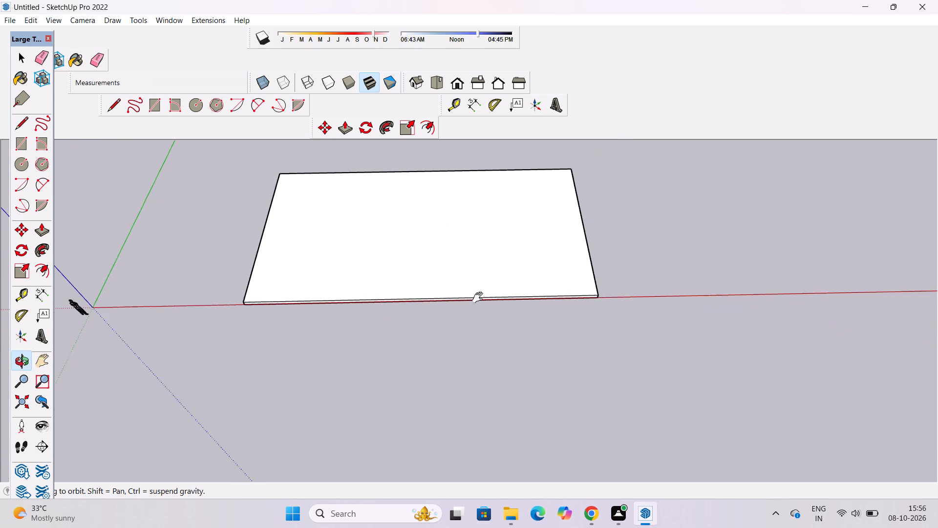
shift+drag(480, 298, 471, 319)
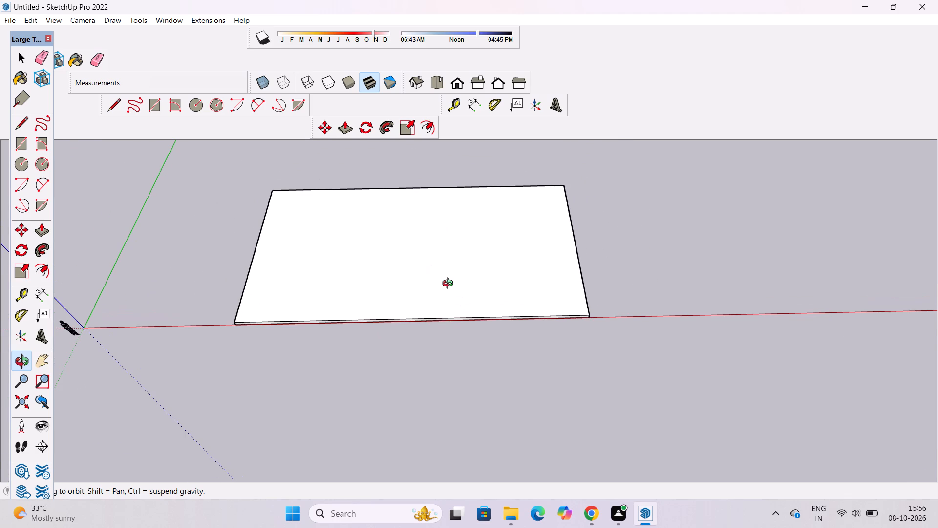
scroll(426, 371, down, 2)
drag(428, 367, 393, 391)
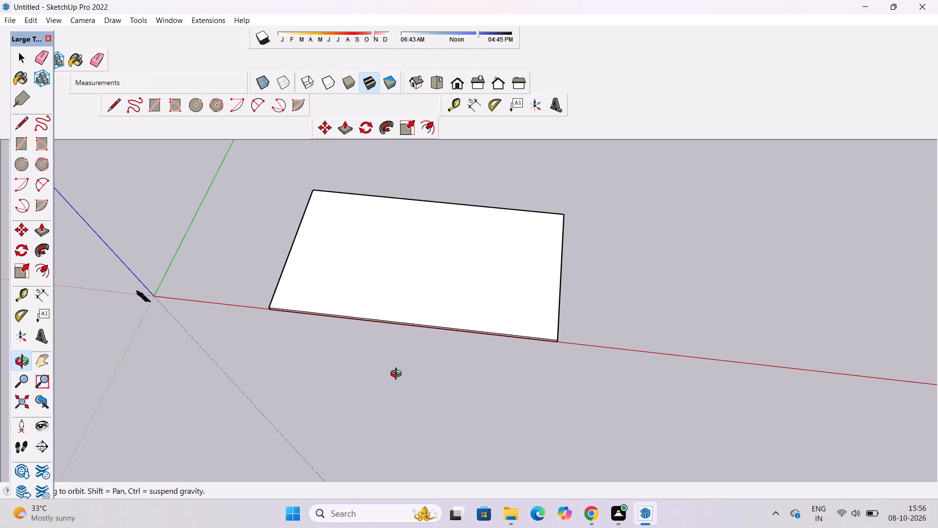
scroll(400, 359, up, 1)
drag(386, 365, 438, 361)
drag(441, 358, 426, 384)
shift+click(422, 391)
key(t)
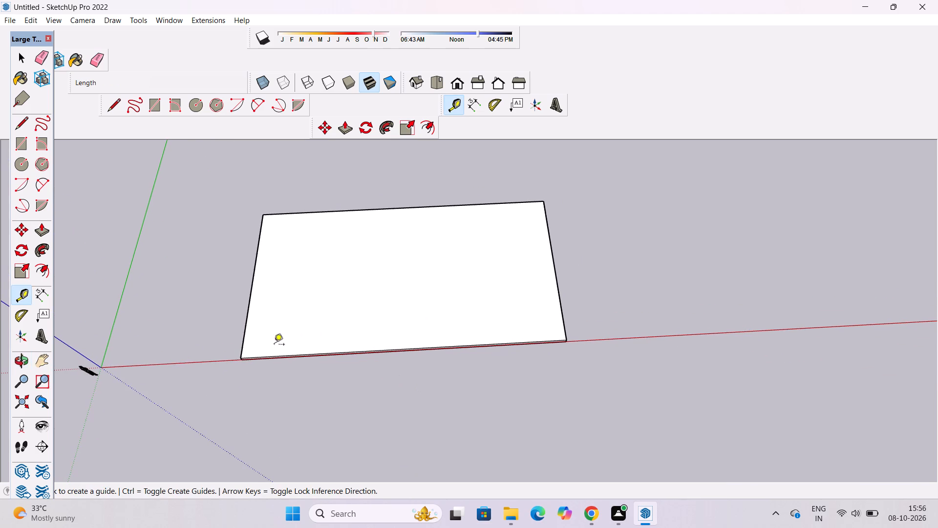
click(252, 283)
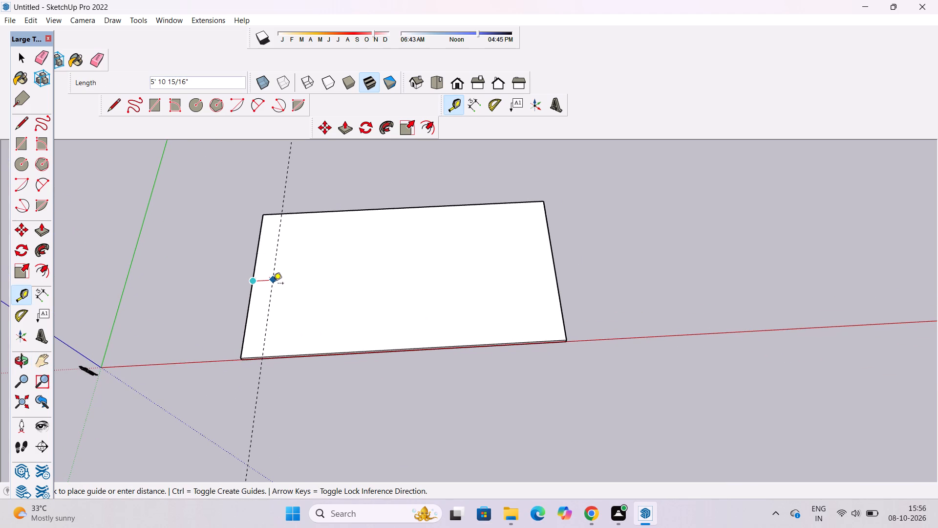
text(5')
key(Return)
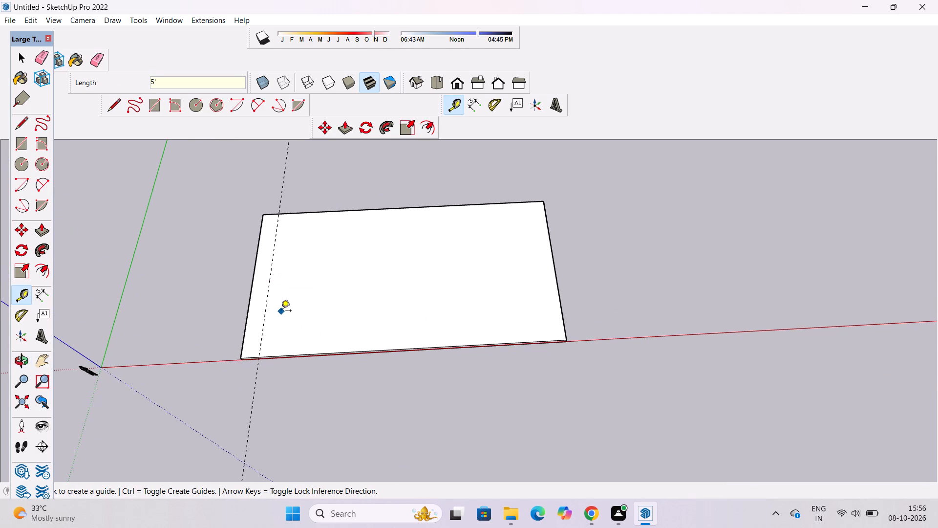
Draw a 50' line along the guide across the slab's top face, from the front edge to the back edge.
key(o)
drag(294, 348, 278, 337)
scroll(261, 324, up, 2)
shift+drag(261, 324, 281, 349)
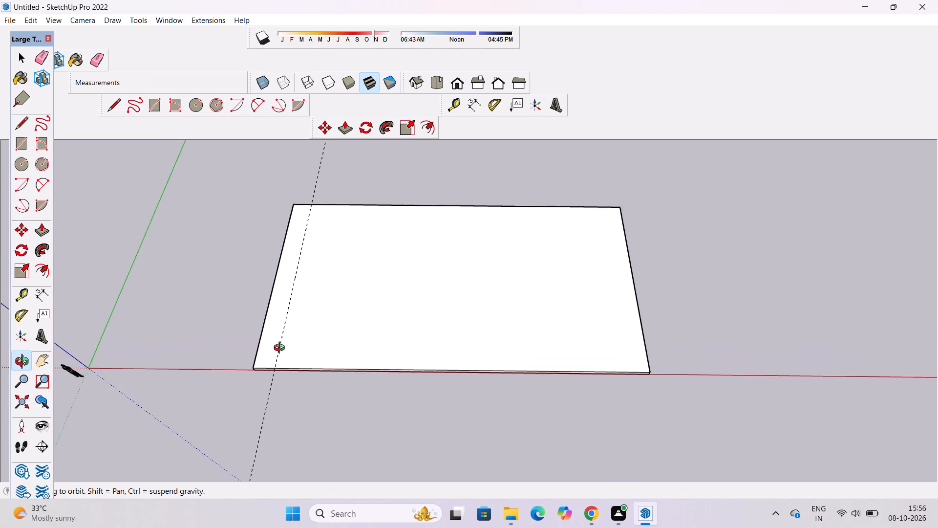
scroll(281, 349, down, 4)
shift+drag(282, 358, 282, 377)
scroll(269, 383, up, 9)
shift+drag(299, 374, 253, 386)
shift+scroll(251, 386, down, 3)
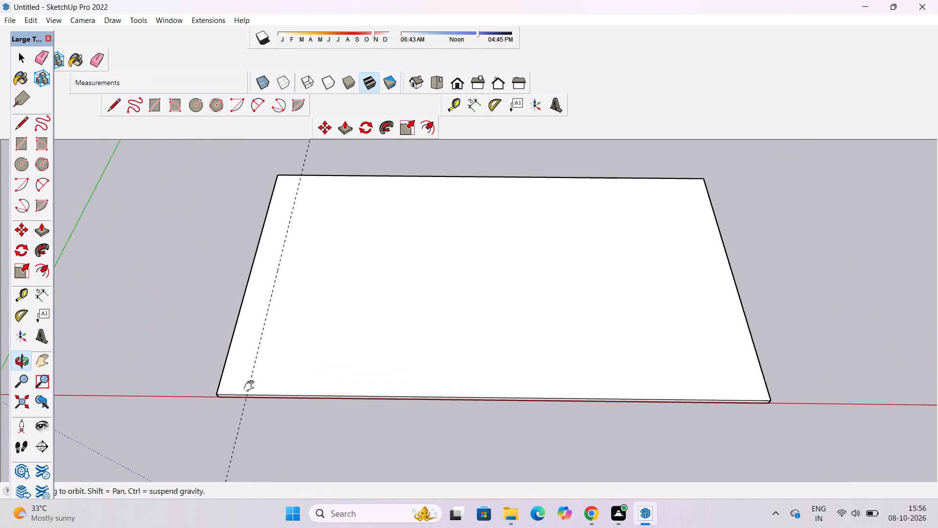
scroll(250, 418, up, 14)
drag(247, 396, 245, 350)
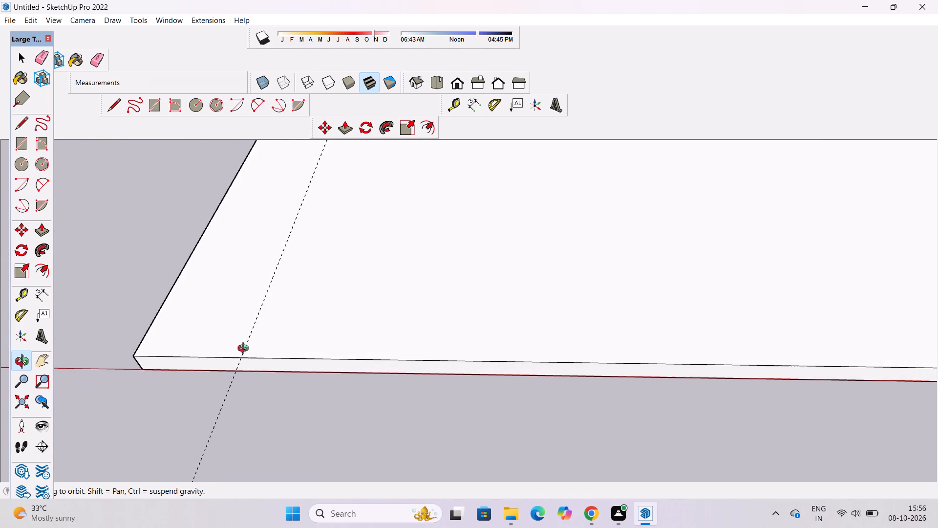
drag(245, 350, 244, 360)
key(l)
click(242, 355)
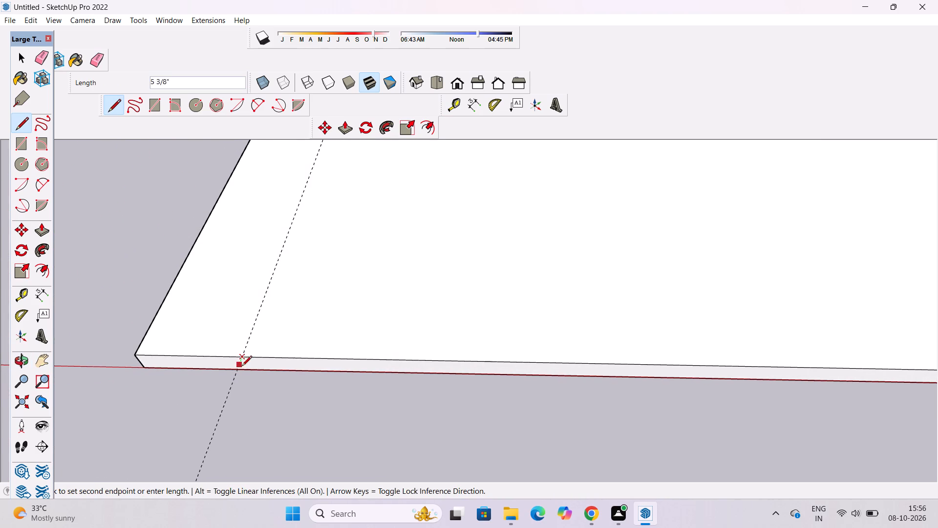
scroll(243, 374, up, 10)
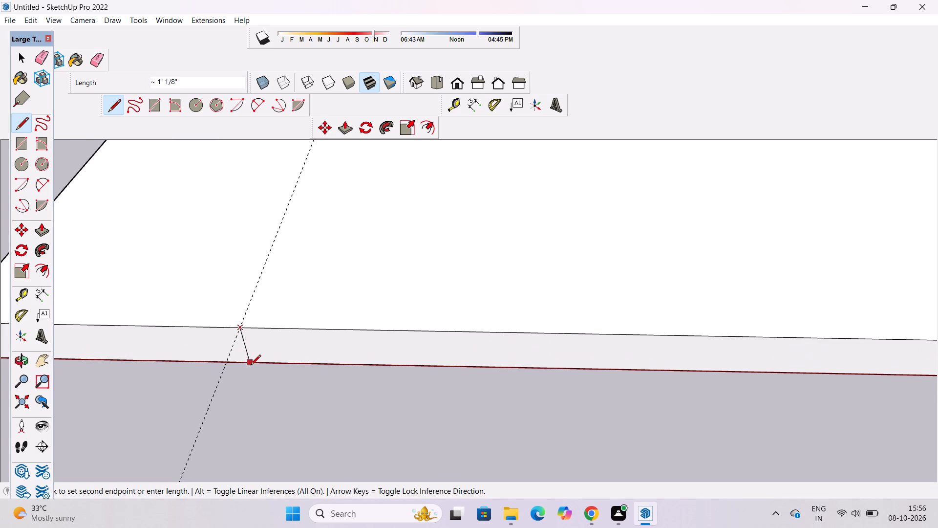
scroll(248, 365, up, 10)
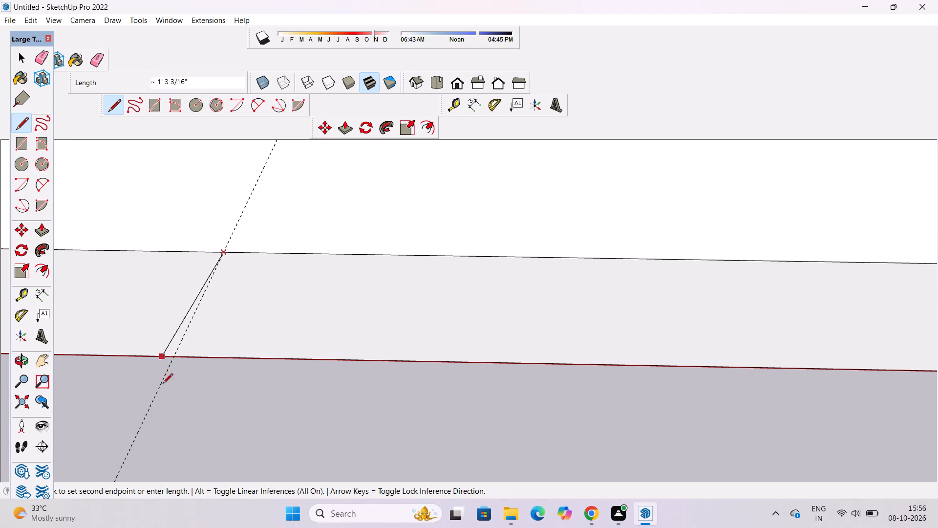
scroll(164, 388, down, 20)
scroll(164, 388, down, 10)
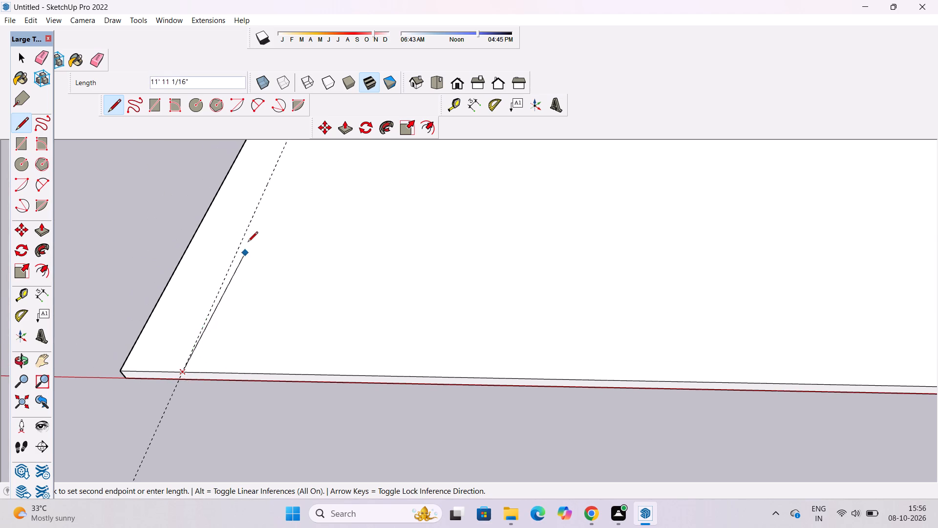
scroll(241, 266, up, 4)
scroll(215, 326, down, 8)
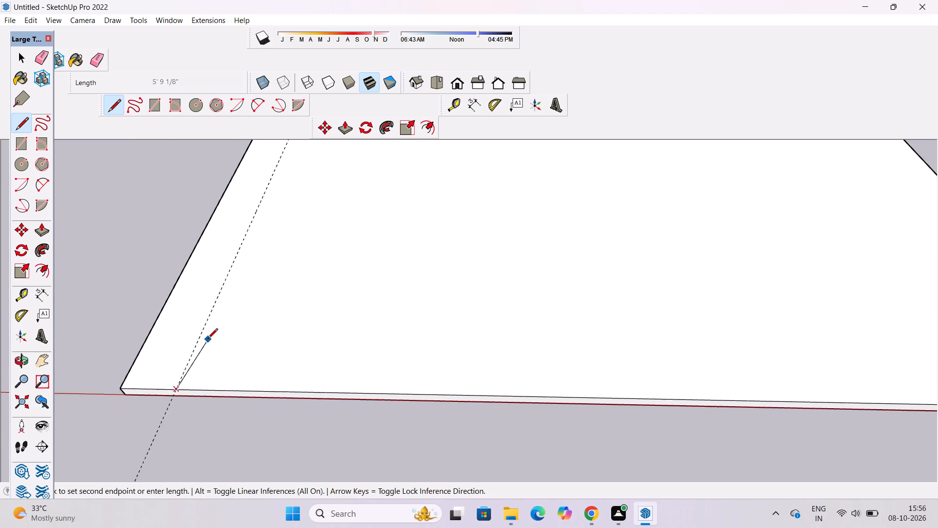
scroll(208, 339, down, 9)
scroll(240, 220, up, 3)
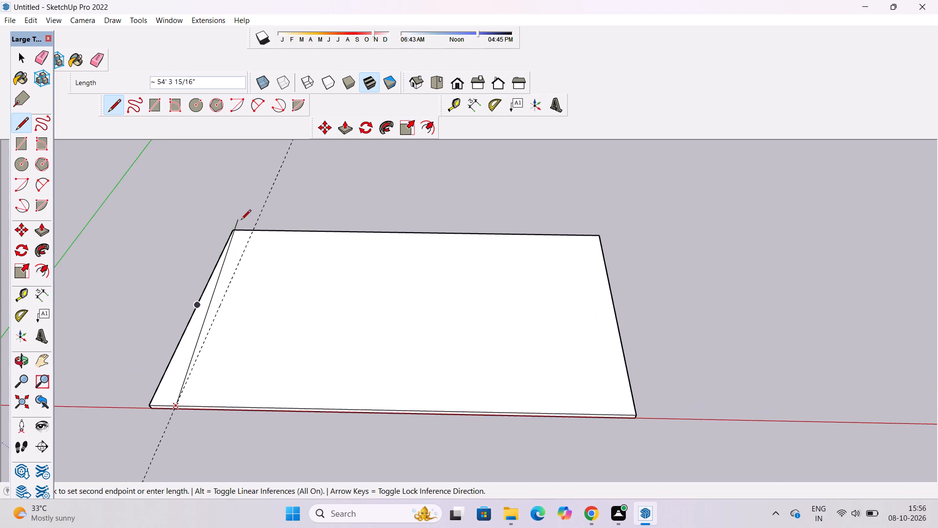
scroll(265, 221, up, 8)
click(241, 241)
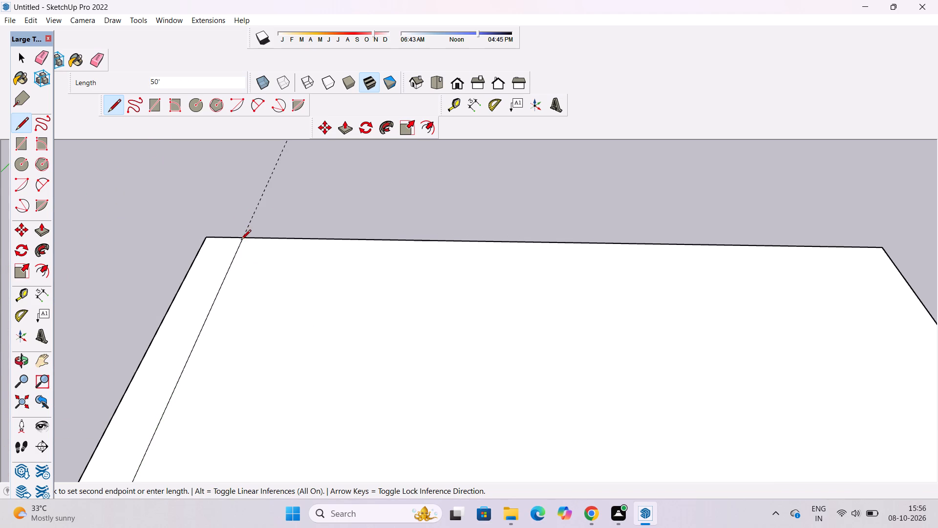
Draw a 1' vertical line down the slab's front side, from the dividing line's front end to the bottom edge.
scroll(245, 181, down, 5)
scroll(230, 290, down, 3)
scroll(189, 401, up, 4)
scroll(154, 429, up, 5)
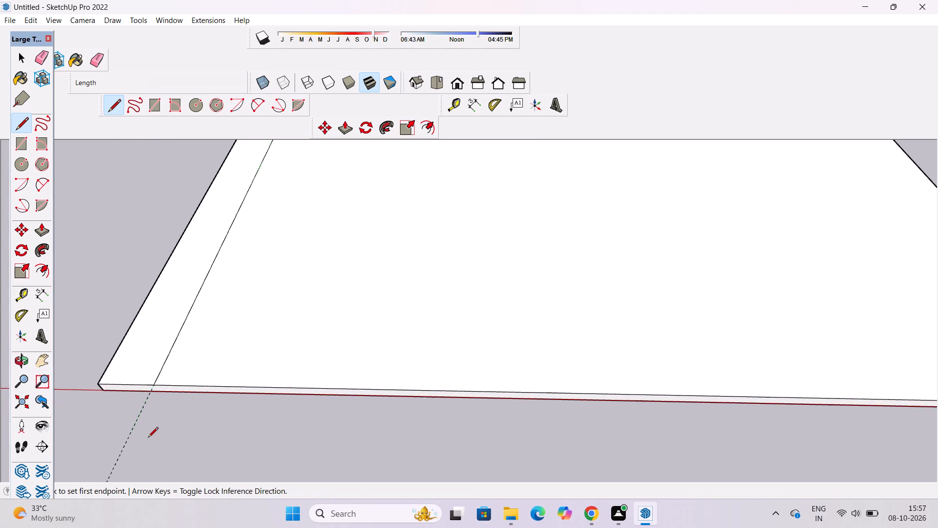
scroll(148, 438, up, 15)
scroll(157, 336, up, 4)
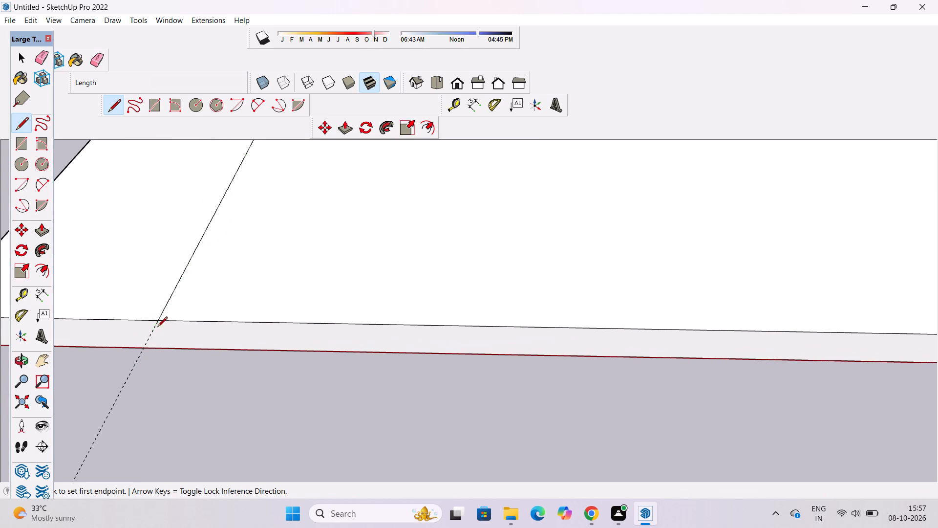
click(157, 322)
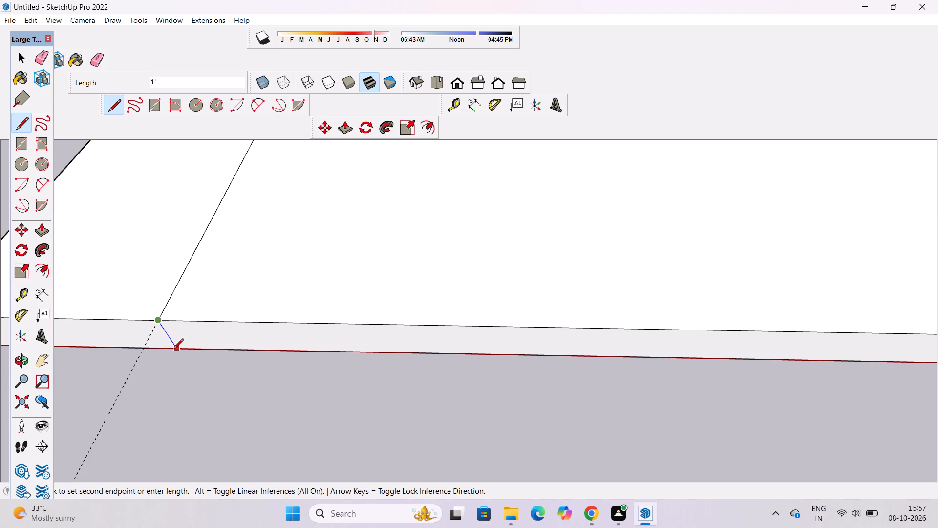
click(178, 350)
Erase the dashed guide line running through the slab.
key(o)
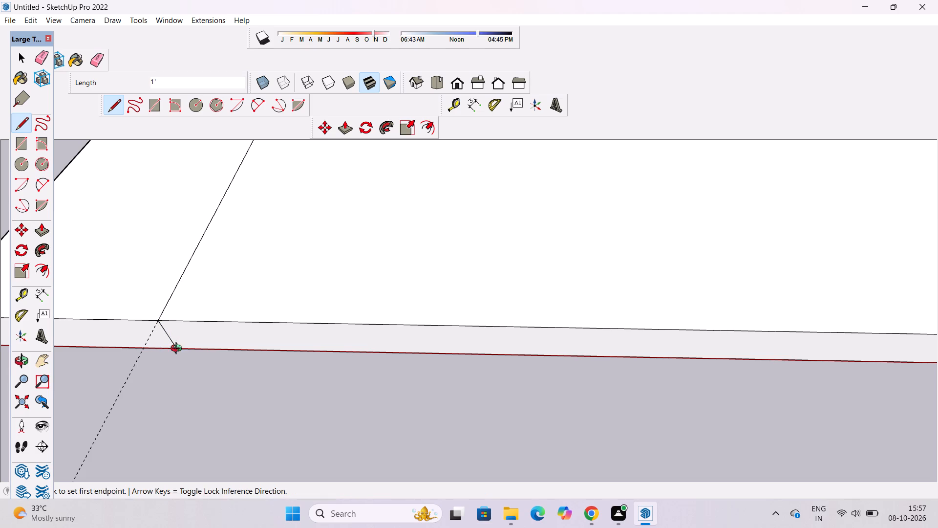
scroll(211, 343, down, 5)
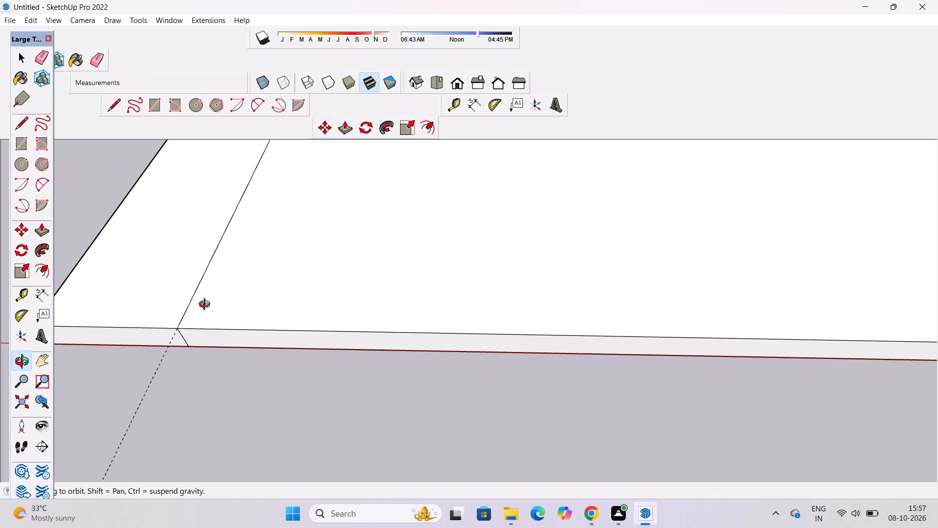
shift+drag(200, 310, 288, 309)
scroll(262, 327, up, 2)
shift+drag(266, 340, 237, 340)
drag(234, 343, 248, 320)
drag(248, 322, 204, 402)
key(e)
drag(265, 362, 234, 366)
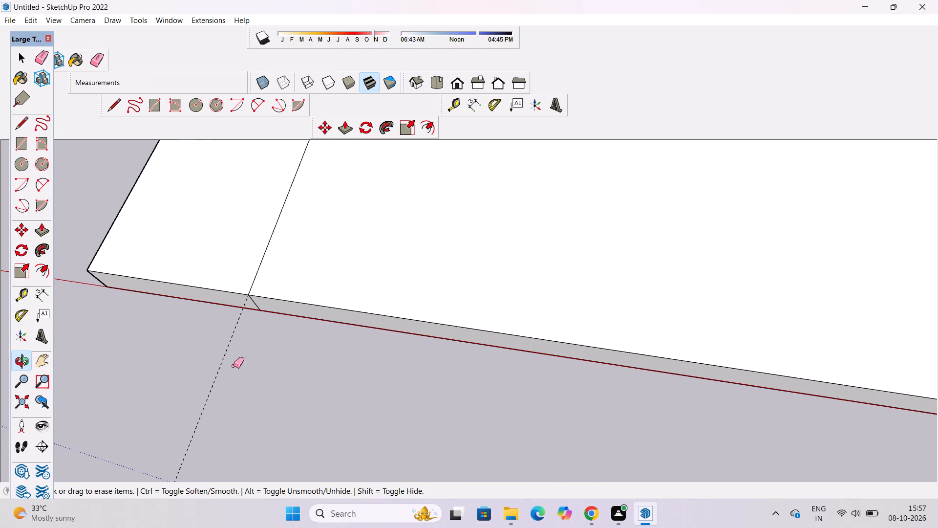
drag(234, 366, 202, 372)
key(space)
Examine the slab's divided top face and front side from several angles and distances.
key(o)
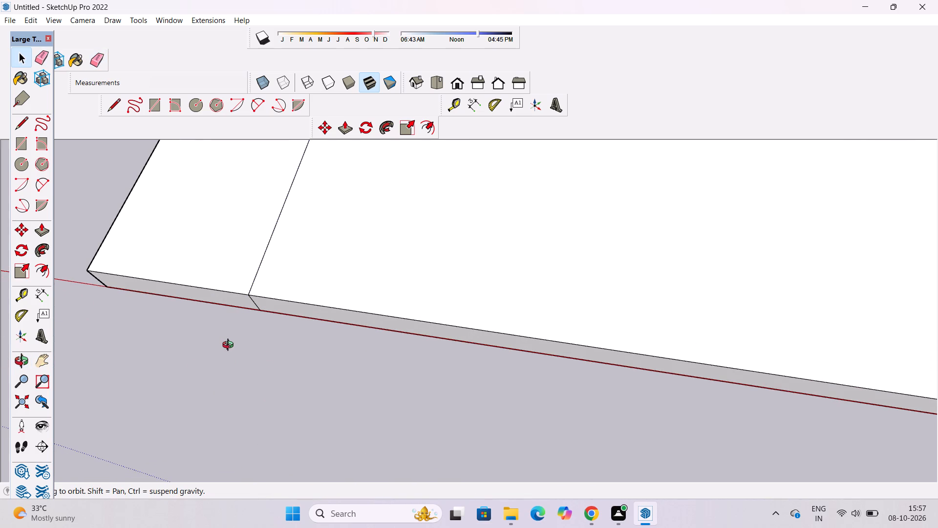
scroll(230, 346, down, 2)
drag(238, 363, 293, 305)
scroll(320, 298, down, 6)
shift+drag(383, 310, 365, 319)
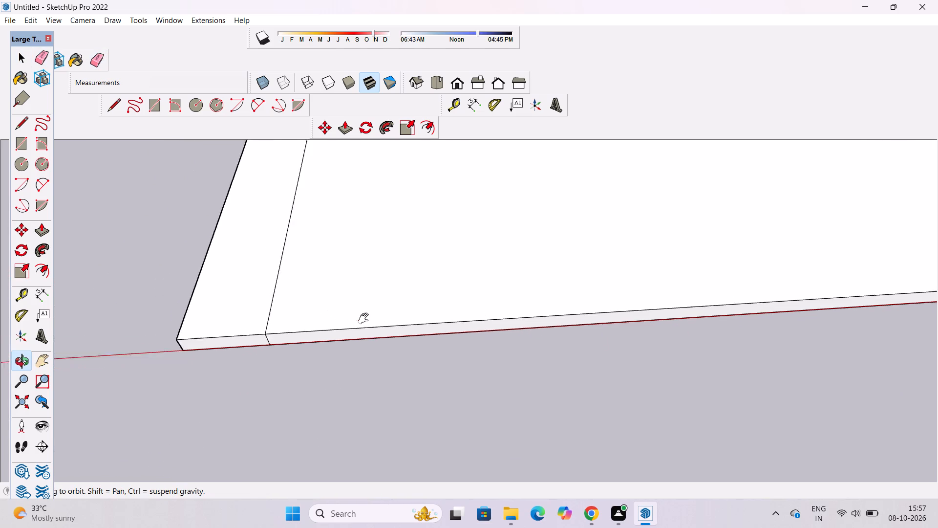
shift+drag(365, 319, 348, 329)
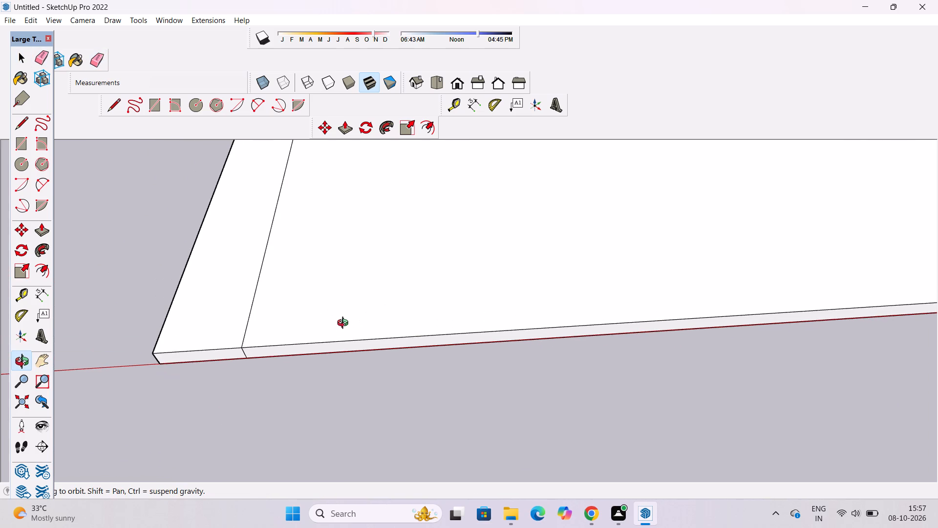
drag(365, 367, 355, 316)
scroll(355, 316, down, 5)
shift+drag(495, 323, 282, 314)
scroll(278, 305, down, 6)
drag(427, 297, 438, 342)
drag(437, 350, 387, 358)
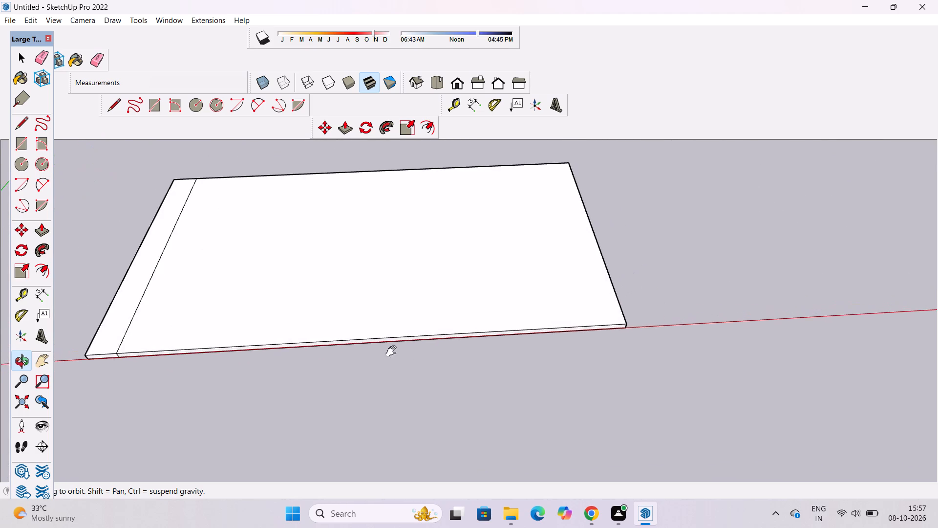
drag(401, 344, 357, 339)
scroll(353, 321, down, 5)
drag(363, 325, 405, 354)
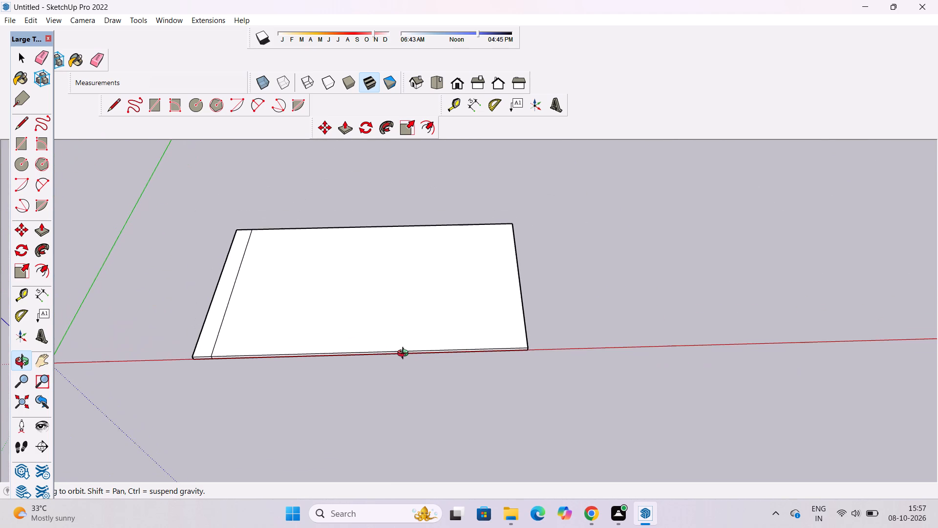
Extrude the larger part of the slab's divided top face upward 40' with Push/Pull, leaving the 5' strip flat.
key(p)
scroll(399, 321, down, 1)
click(398, 326)
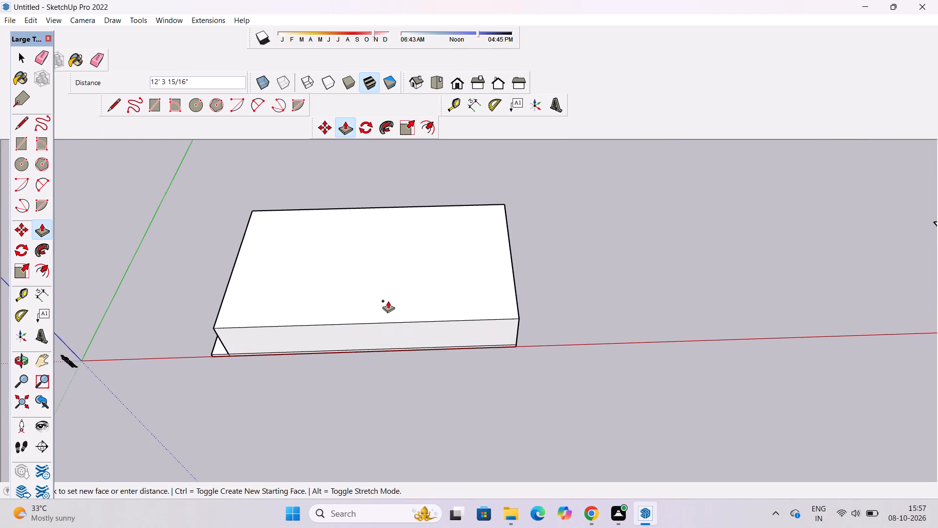
key(o)
drag(394, 334, 390, 263)
scroll(390, 263, down, 5)
shift+drag(390, 272, 405, 321)
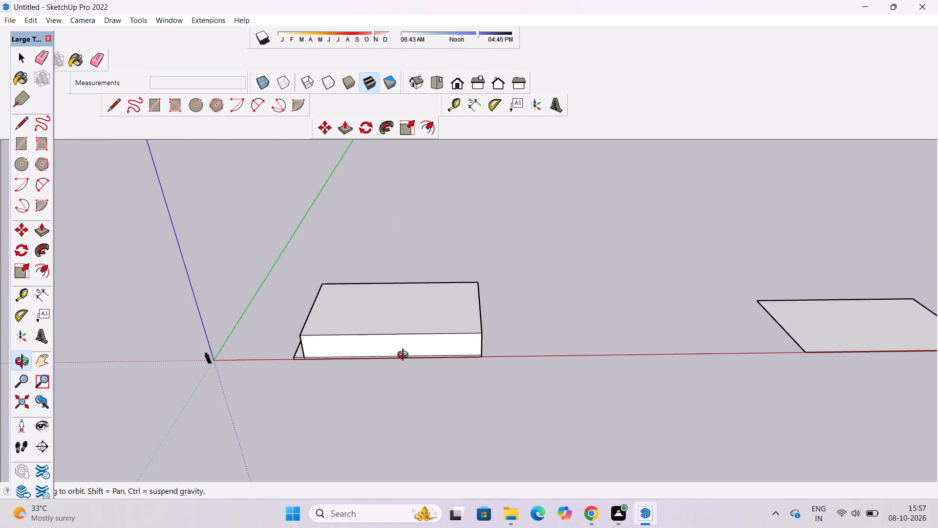
drag(405, 331, 410, 300)
scroll(394, 319, up, 4)
shift+drag(394, 319, 406, 330)
key(p)
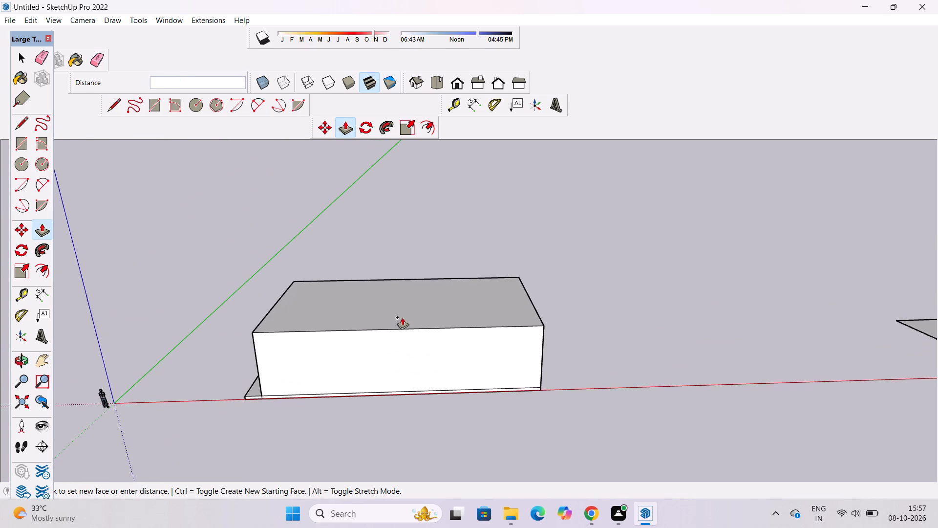
scroll(395, 314, down, 2)
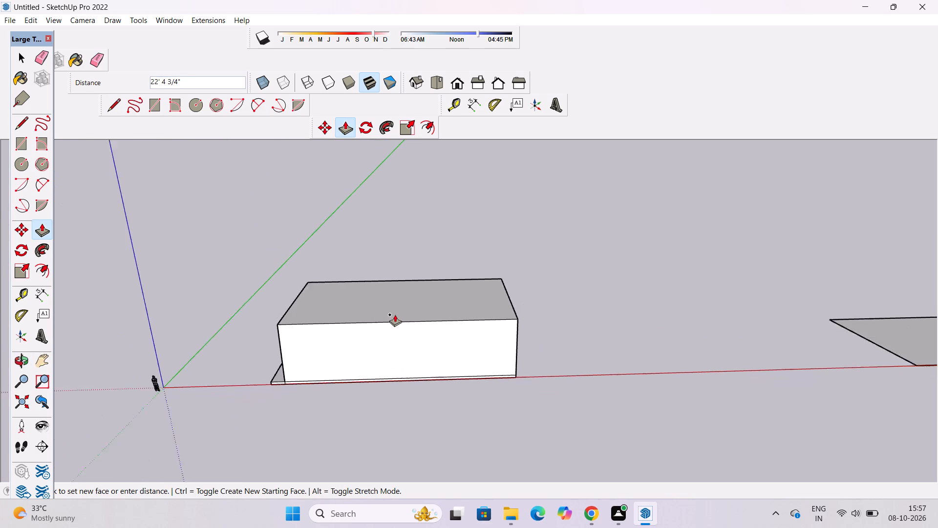
scroll(395, 314, down, 4)
scroll(392, 285, up, 2)
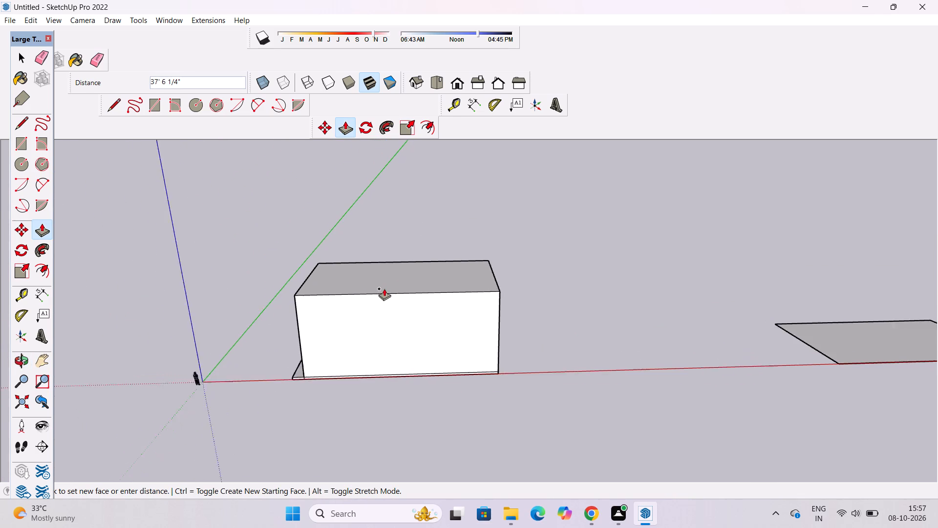
scroll(384, 288, up, 1)
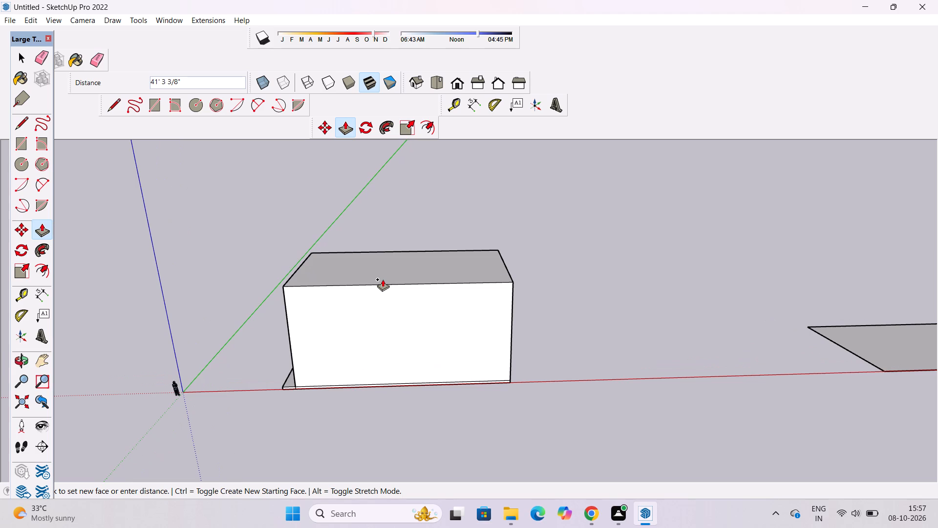
text(40)
key(apostrophe)
key(Return)
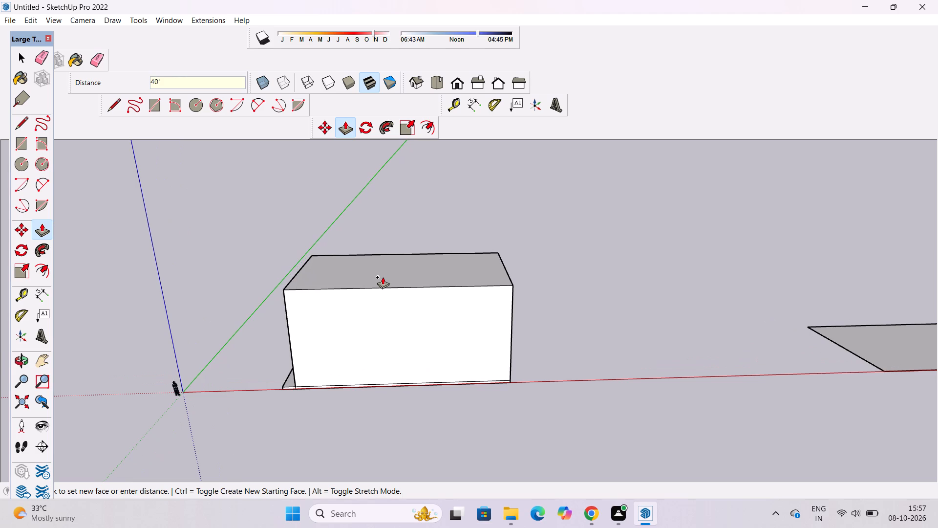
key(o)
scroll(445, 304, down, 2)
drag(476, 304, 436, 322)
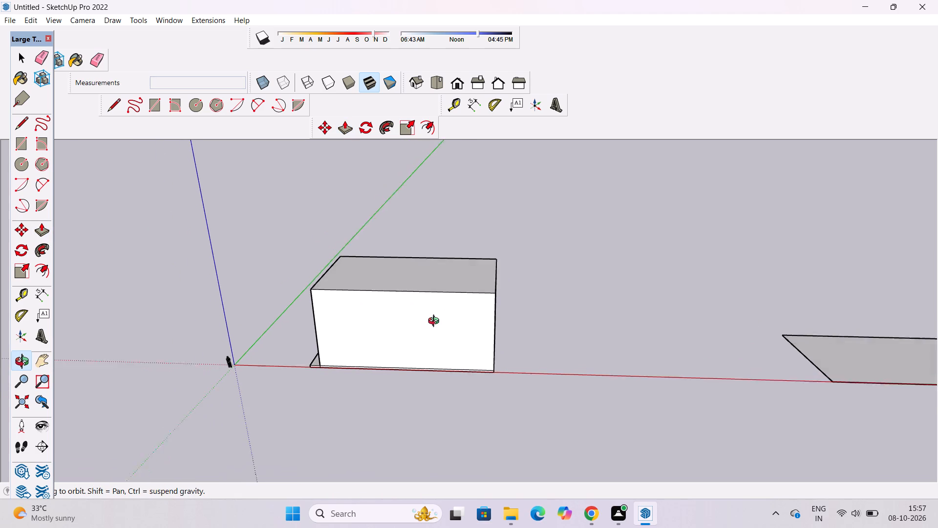
Examine the extruded block's front face, end faces and the flat 5' strip from several angles.
drag(436, 322, 432, 325)
scroll(392, 352, up, 1)
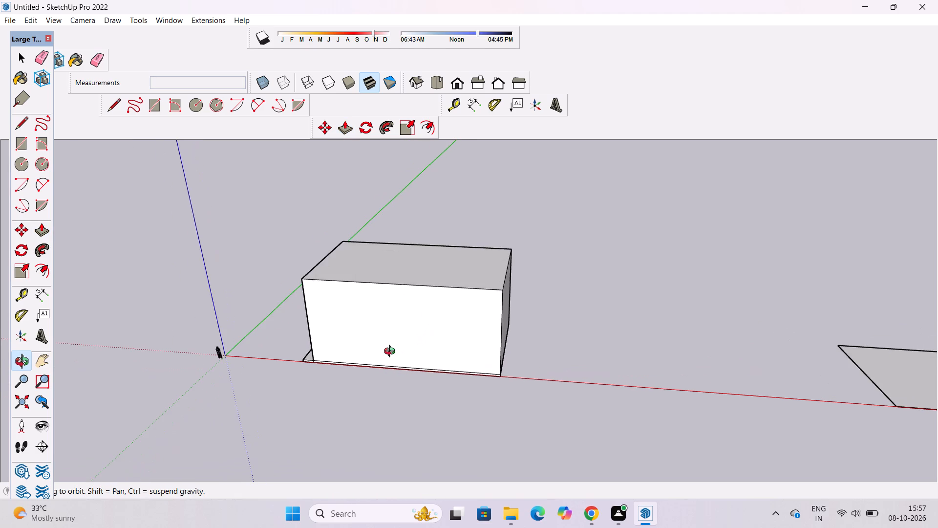
drag(392, 352, 458, 370)
scroll(458, 371, up, 3)
shift+drag(449, 362, 447, 345)
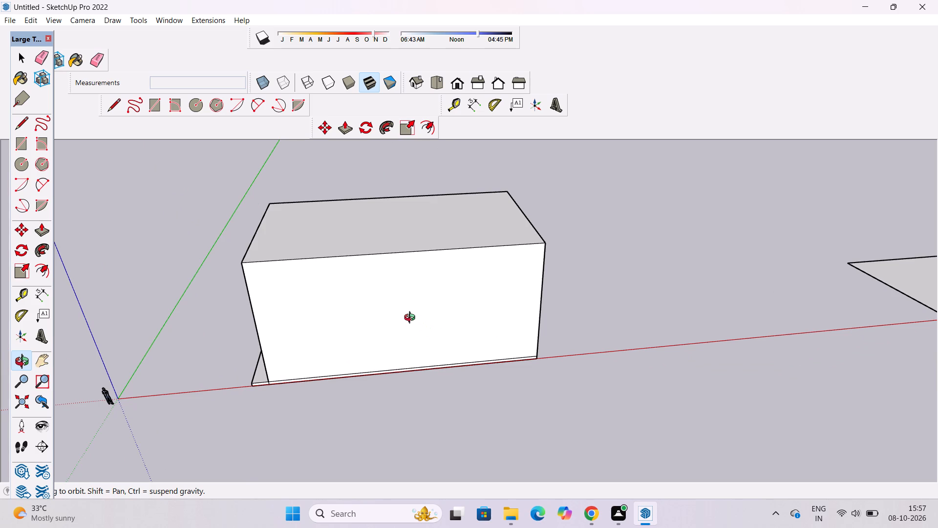
drag(402, 350, 404, 350)
drag(404, 350, 434, 391)
scroll(428, 405, up, 2)
drag(414, 392, 364, 354)
drag(364, 353, 443, 339)
drag(376, 360, 455, 352)
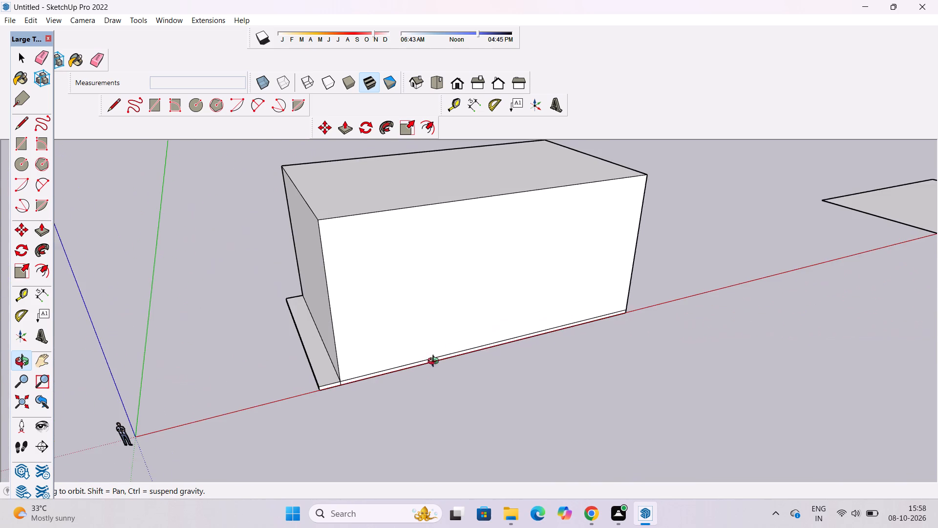
scroll(422, 367, up, 4)
drag(495, 350, 338, 344)
scroll(337, 344, down, 5)
shift+drag(448, 341, 382, 368)
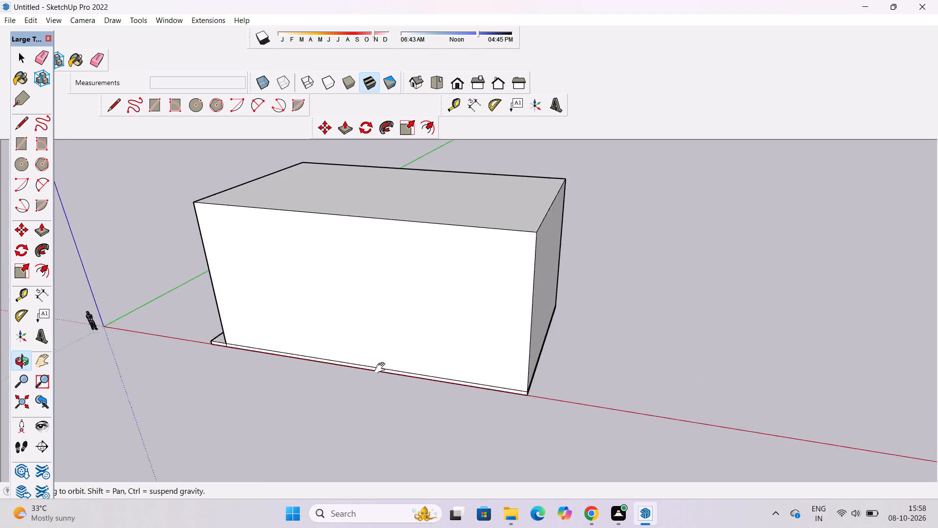
shift+drag(382, 368, 384, 365)
drag(395, 370, 473, 352)
shift+drag(590, 361, 353, 379)
drag(532, 360, 386, 378)
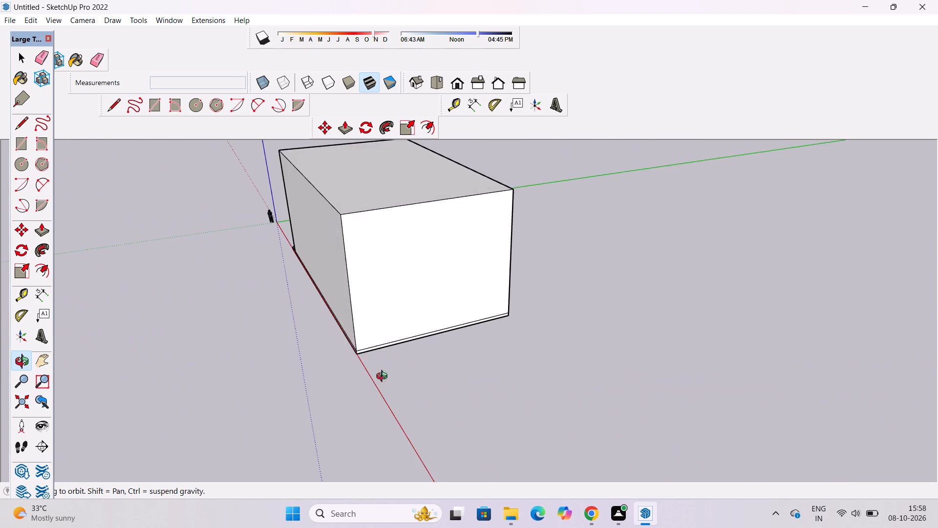
Examine the block's front corner on the red axis up close, where it meets the 1' slab edge.
scroll(391, 347, up, 4)
shift+drag(391, 347, 391, 385)
drag(386, 395, 548, 364)
scroll(544, 362, up, 3)
shift+drag(544, 349, 417, 405)
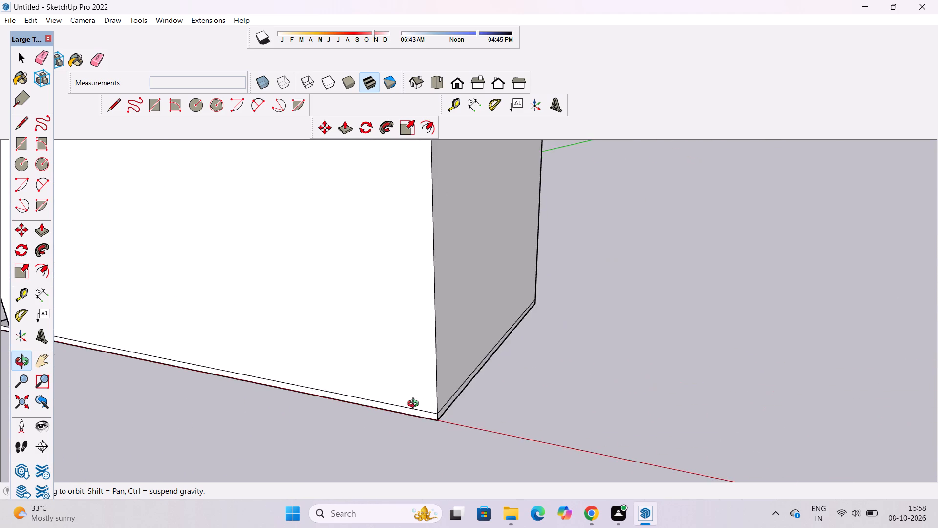
scroll(415, 405, up, 4)
scroll(415, 405, down, 4)
scroll(413, 404, up, 4)
scroll(413, 404, down, 1)
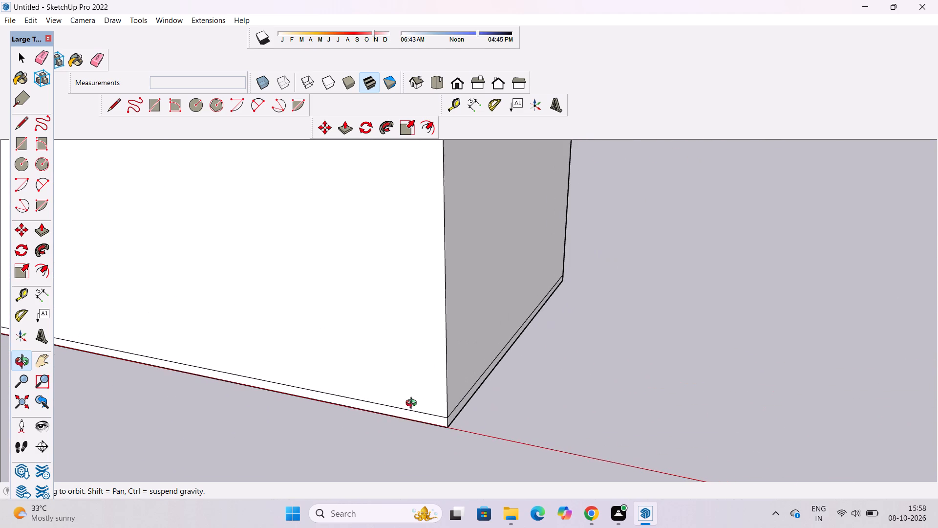
scroll(413, 404, down, 2)
scroll(413, 404, up, 3)
scroll(413, 404, down, 3)
scroll(413, 404, up, 3)
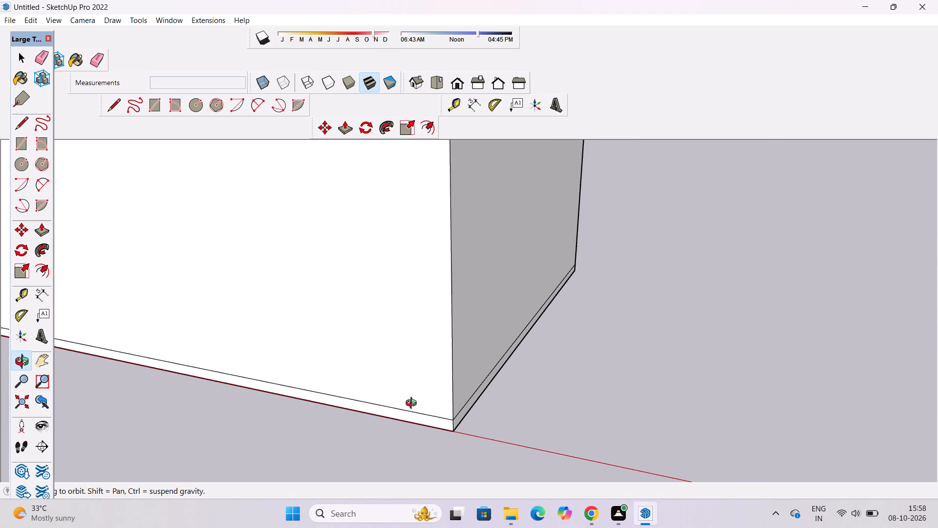
scroll(413, 404, down, 4)
scroll(413, 404, up, 3)
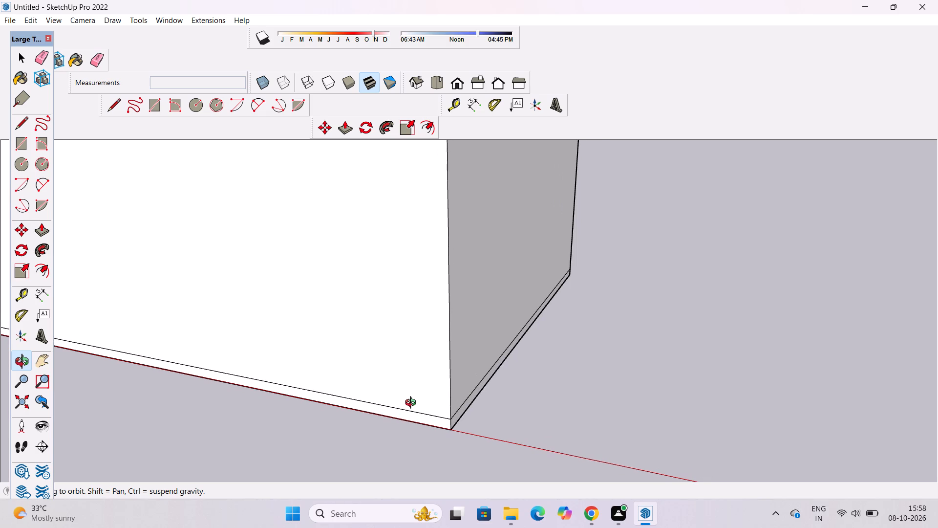
scroll(433, 303, down, 7)
scroll(460, 374, down, 5)
Examine the whole block alongside the flat rectangle copy on the red axis from several angles and distances.
shift+drag(432, 398, 474, 396)
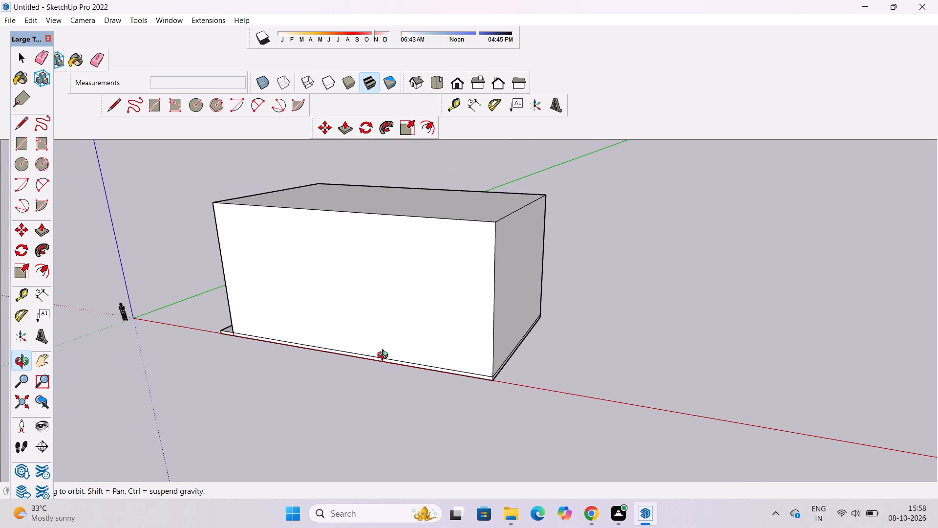
drag(311, 357, 457, 451)
scroll(340, 410, down, 4)
drag(349, 424, 326, 376)
drag(333, 368, 334, 353)
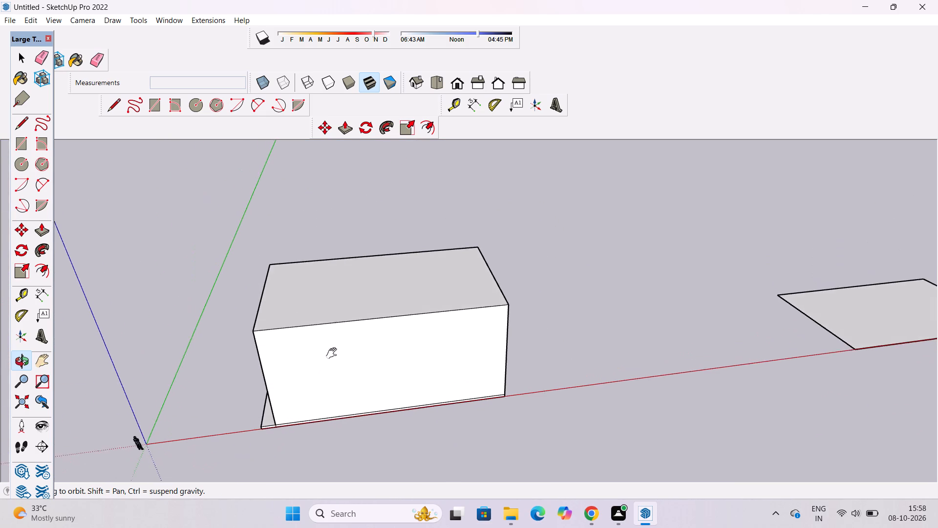
drag(334, 353, 337, 346)
drag(351, 344, 330, 341)
drag(377, 339, 341, 336)
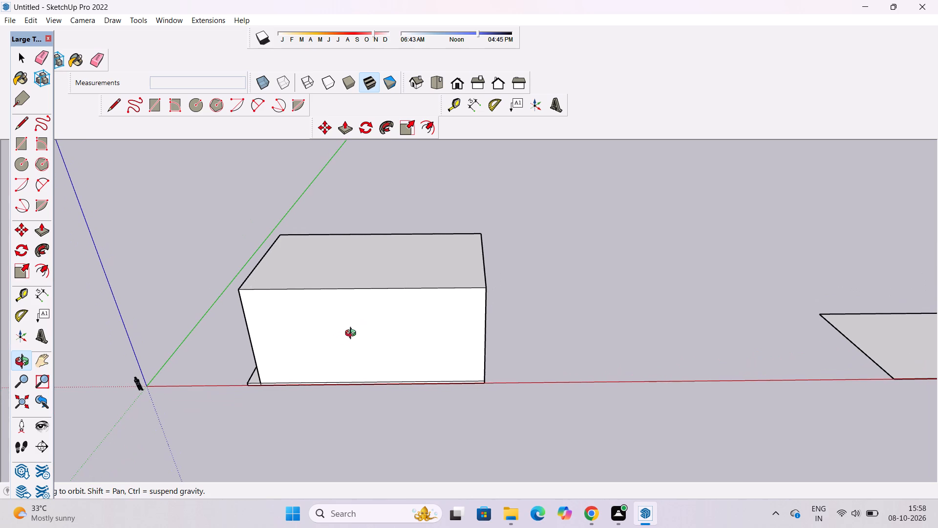
scroll(355, 341, down, 4)
shift+drag(364, 355, 369, 364)
drag(372, 361, 377, 354)
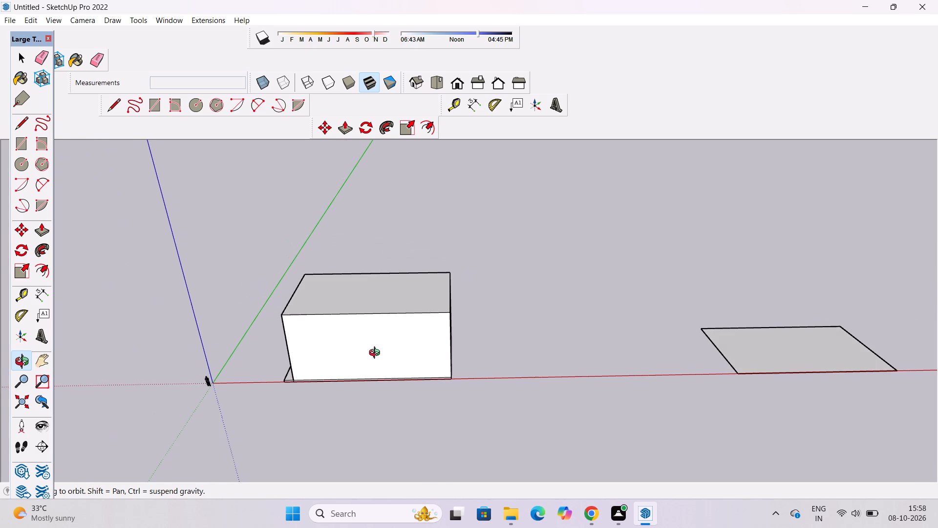
scroll(379, 342, down, 2)
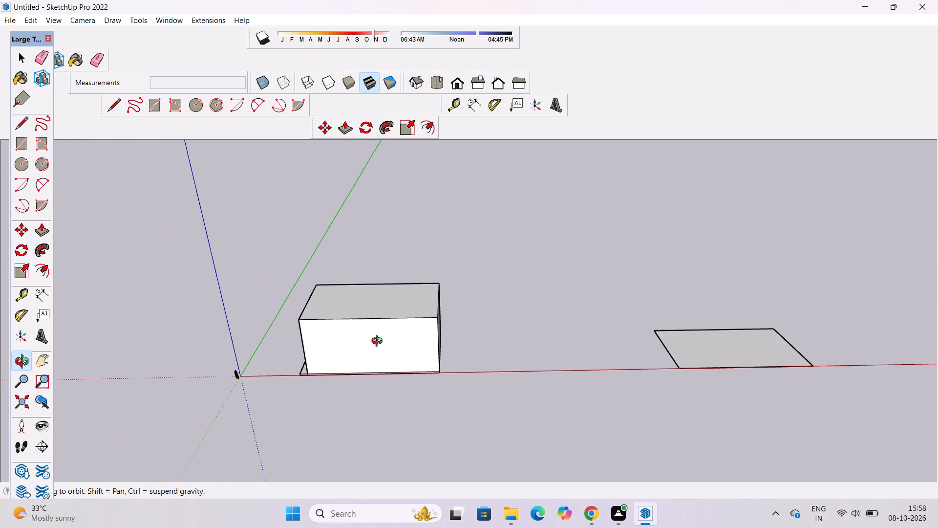
scroll(379, 342, down, 1)
shift+drag(411, 309, 413, 336)
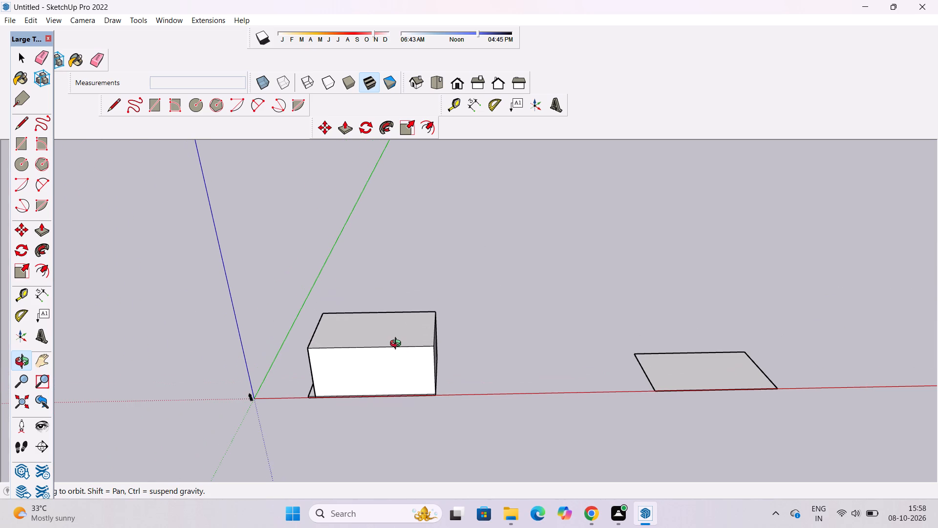
shift+drag(389, 344, 353, 357)
drag(405, 396, 362, 388)
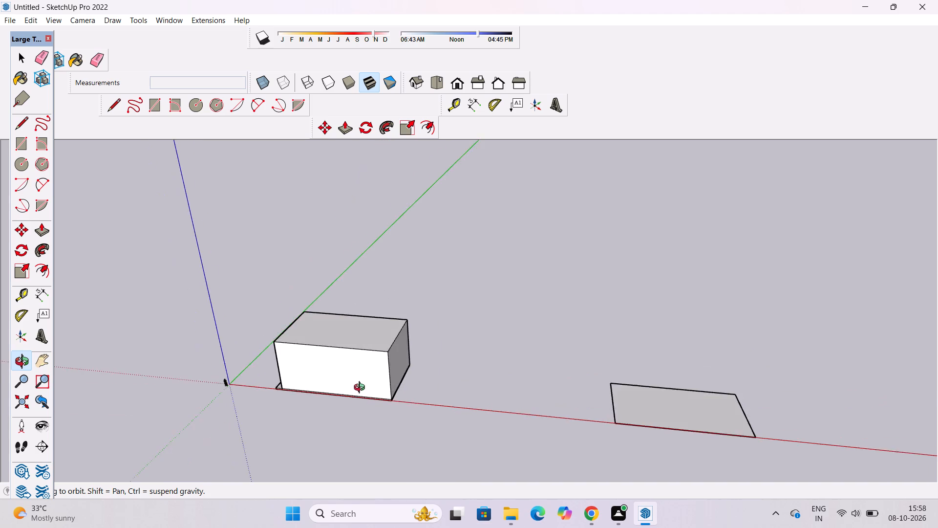
scroll(362, 410, up, 8)
drag(420, 393, 382, 341)
shift+drag(402, 332, 351, 359)
drag(356, 359, 334, 380)
scroll(331, 350, up, 3)
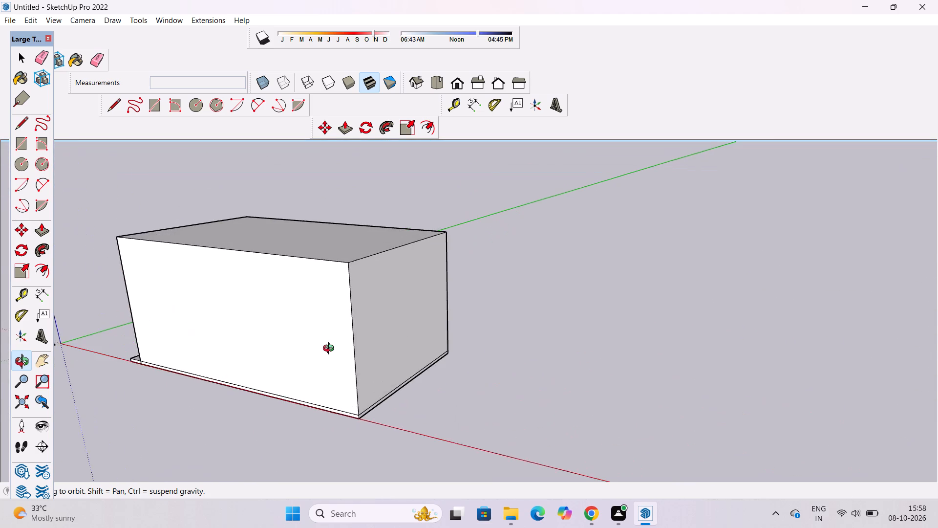
drag(411, 351, 369, 356)
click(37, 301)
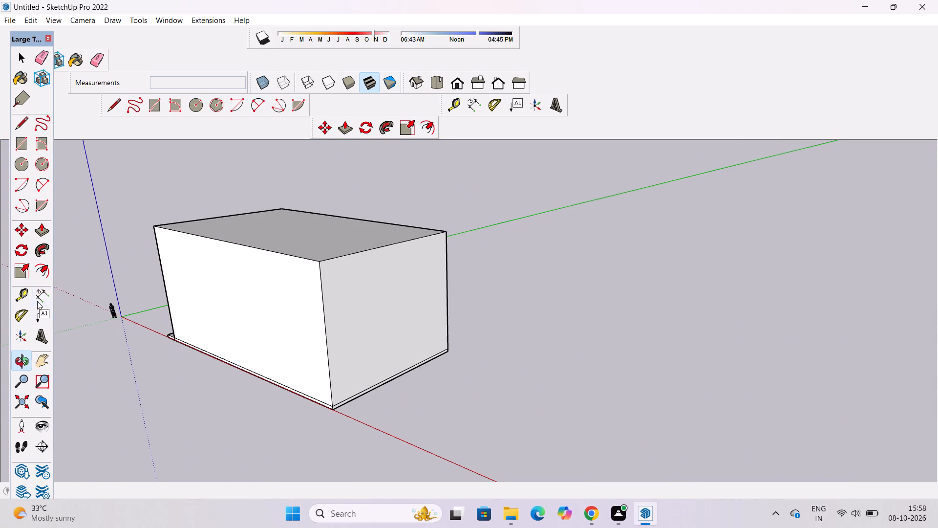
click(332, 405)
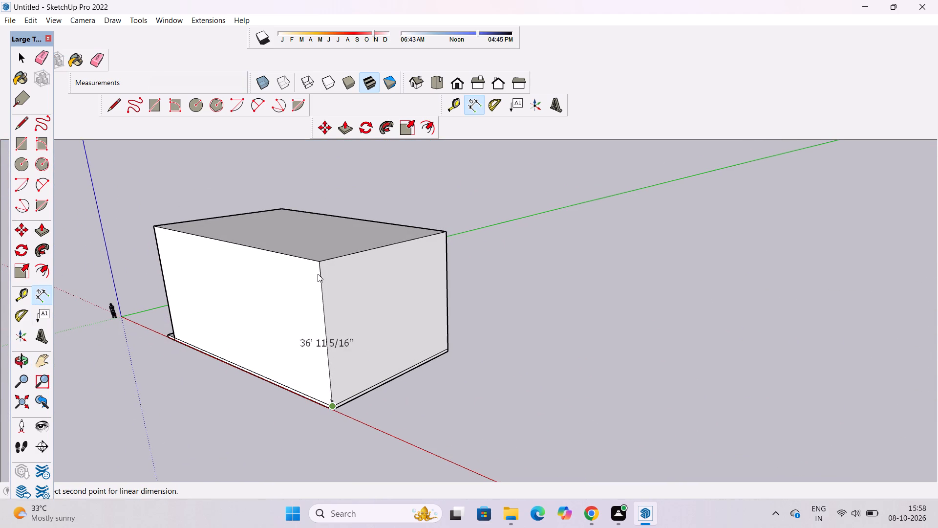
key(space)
Examine the block's front face and its position along the red axis, from above down to a near-ground view.
key(o)
scroll(347, 321, down, 3)
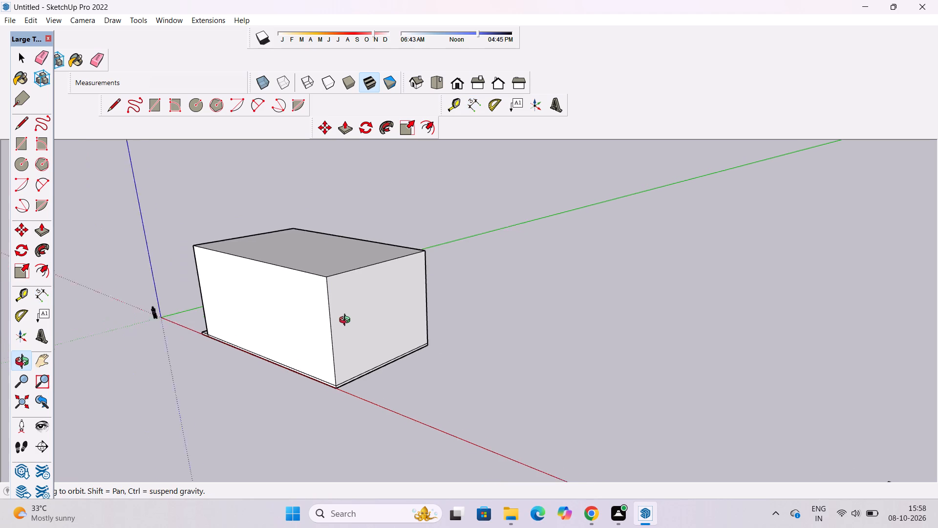
scroll(347, 321, down, 1)
drag(270, 345, 429, 355)
shift+drag(369, 372, 428, 348)
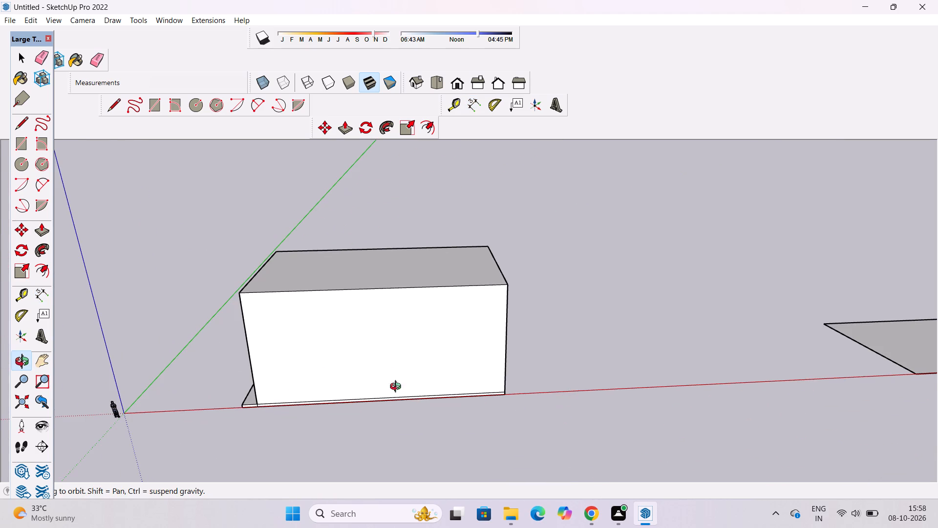
drag(397, 399, 381, 342)
scroll(381, 338, down, 5)
shift+drag(385, 351, 390, 393)
shift+scroll(383, 378, up, 4)
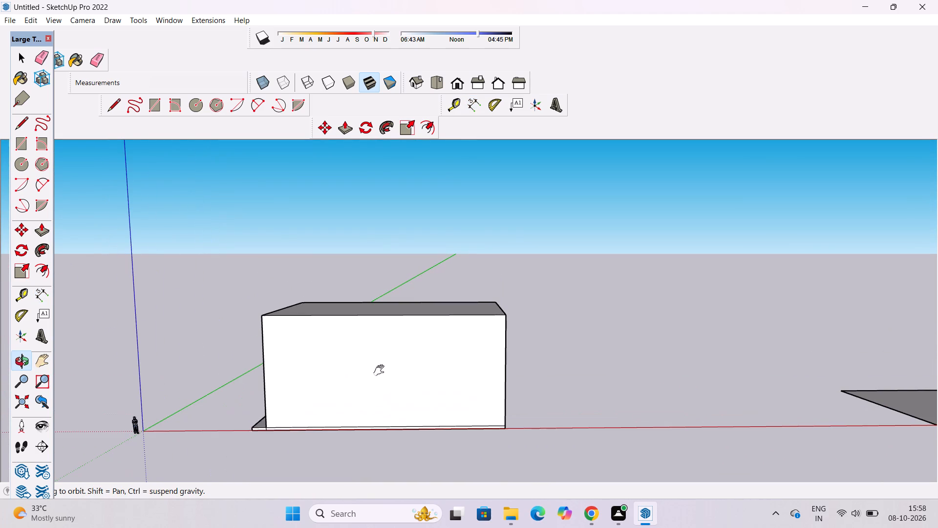
shift+scroll(384, 350, down, 4)
shift+drag(393, 353, 373, 355)
shift+scroll(373, 356, up, 2)
shift+drag(373, 358, 384, 363)
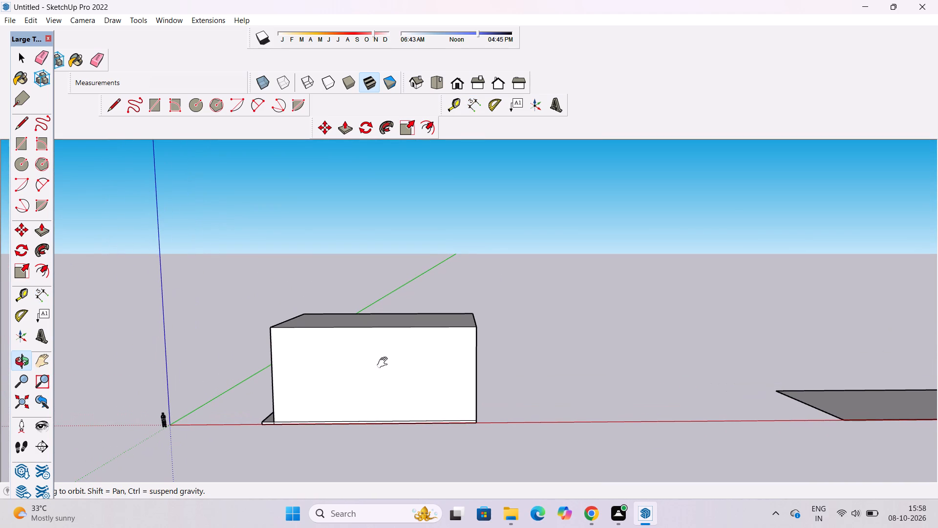
scroll(384, 363, up, 3)
scroll(384, 363, down, 1)
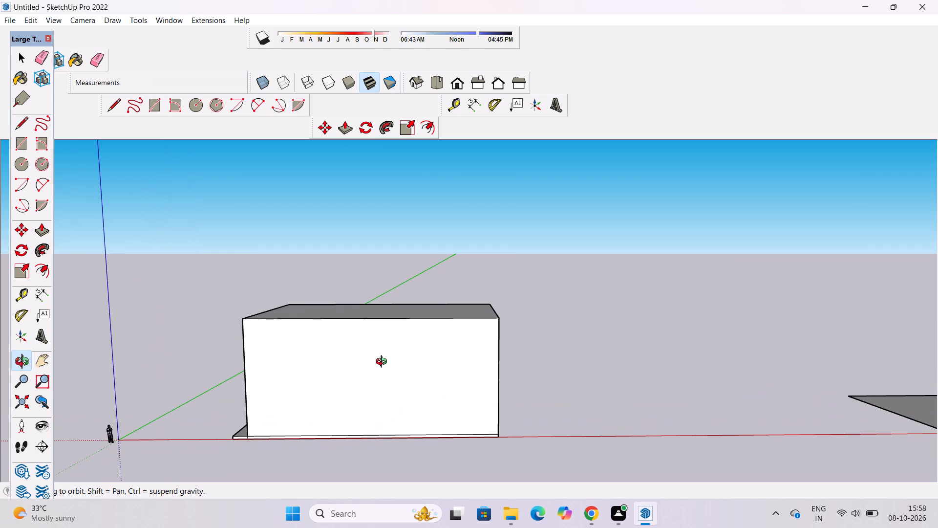
scroll(384, 363, down, 2)
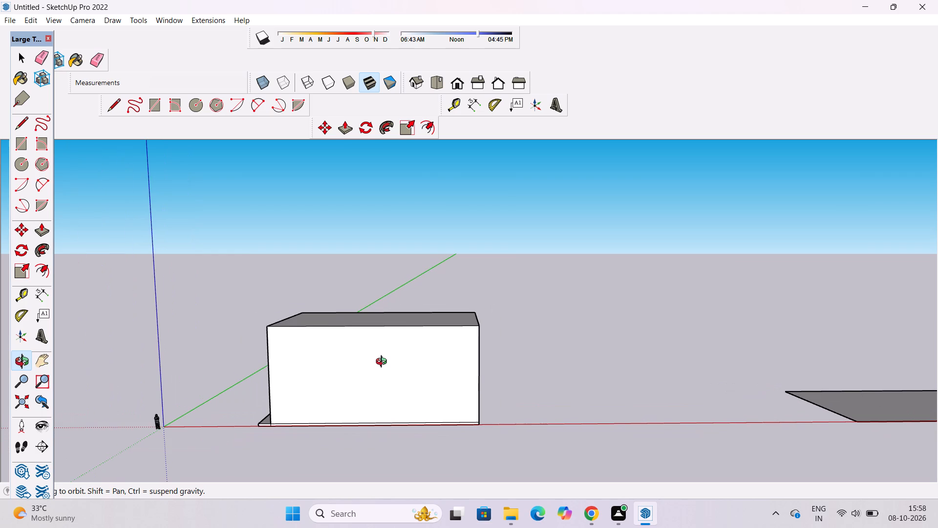
Examine the lower part of the block's front face and the 1' slab edge up close from near ground level.
shift+drag(378, 411, 391, 393)
scroll(388, 397, up, 2)
shift+click(387, 397)
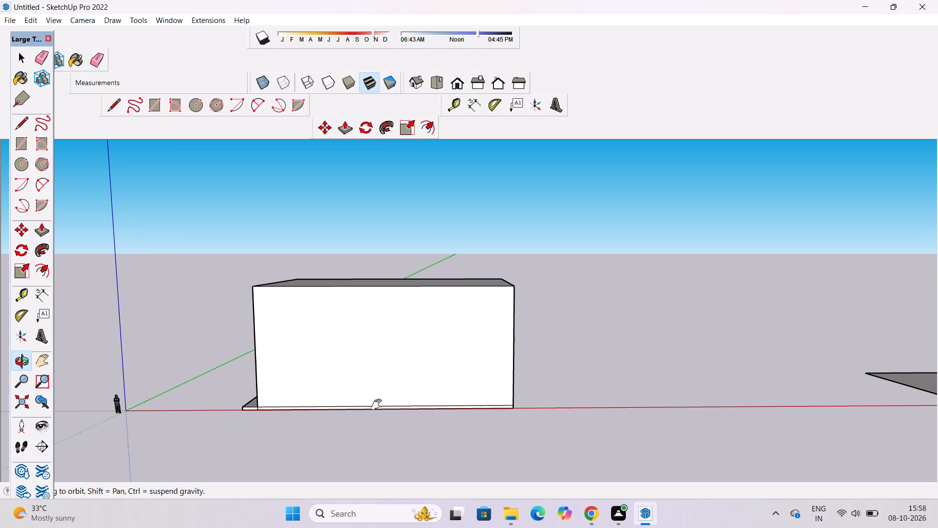
shift+drag(374, 405, 370, 395)
shift+scroll(350, 403, up, 1)
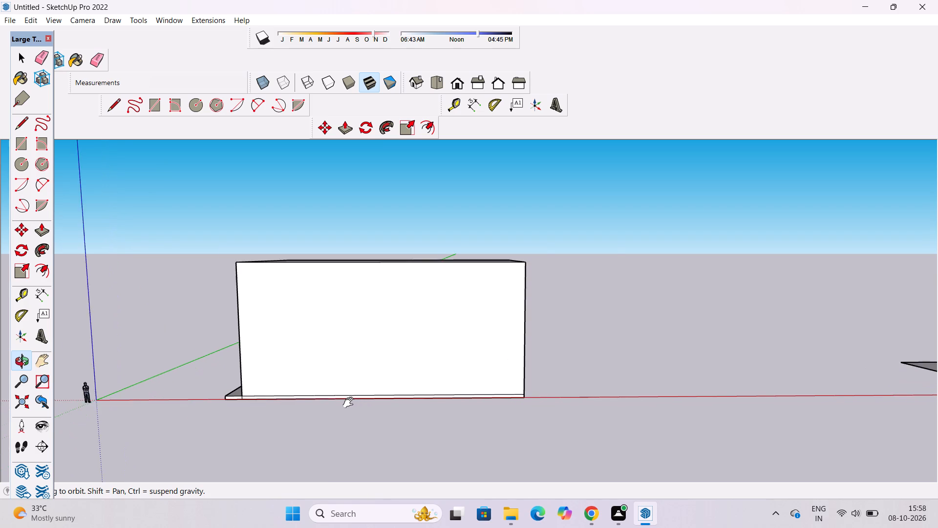
shift+scroll(350, 403, up, 1)
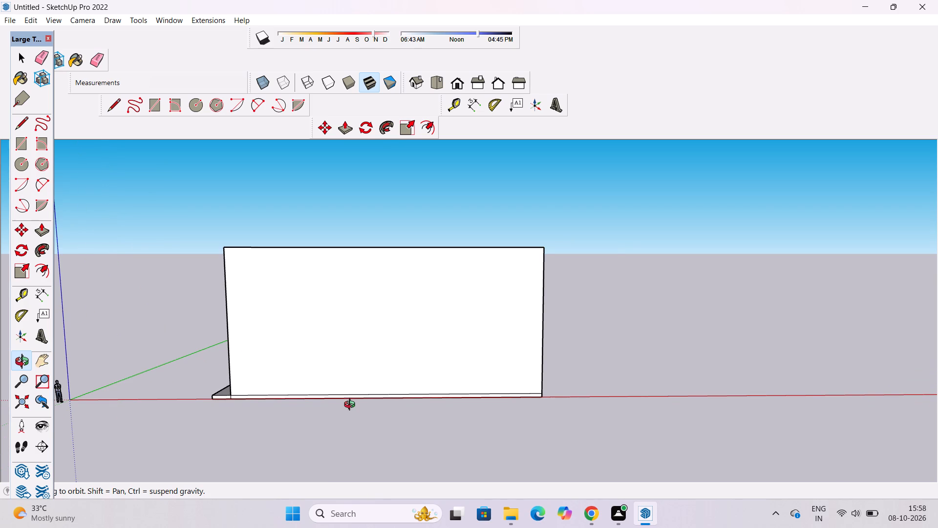
scroll(352, 407, up, 2)
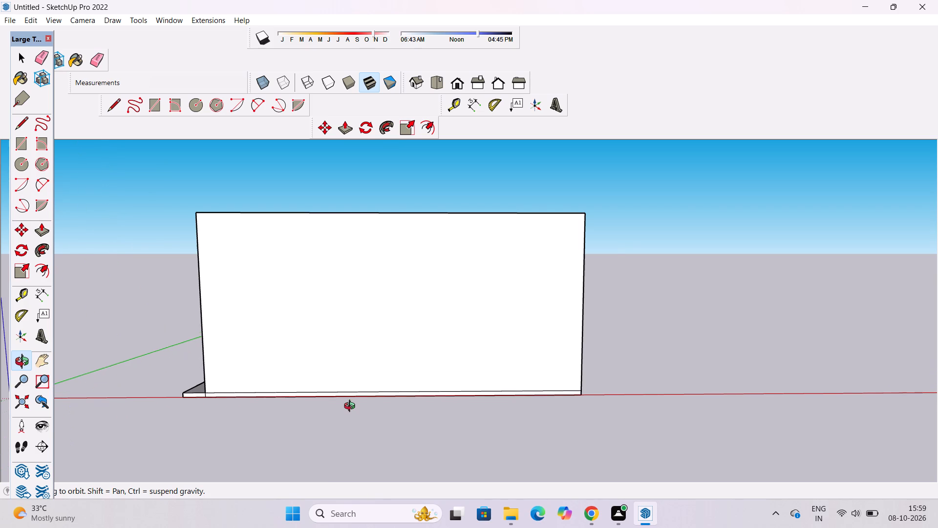
shift+drag(385, 397, 376, 397)
shift+drag(380, 404, 377, 404)
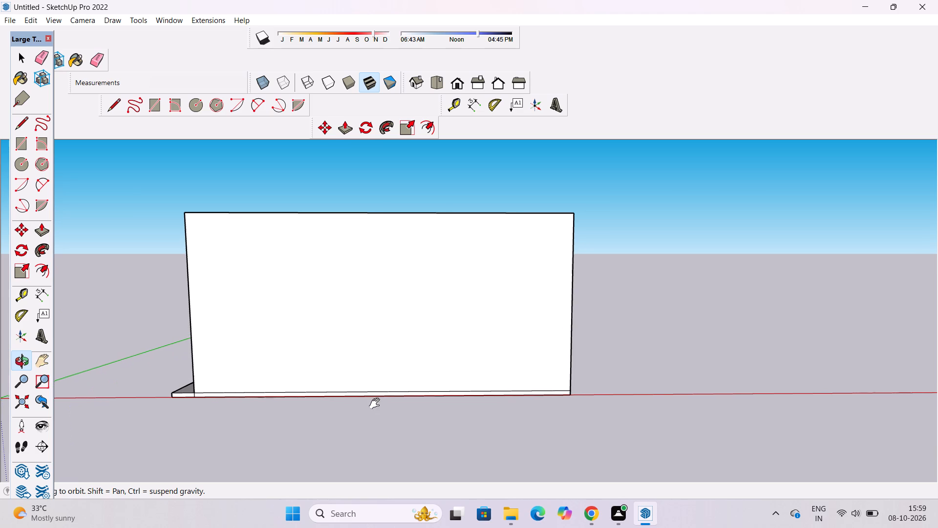
shift+drag(377, 404, 376, 403)
scroll(375, 404, up, 1)
shift+click(375, 404)
scroll(383, 409, up, 3)
drag(390, 398, 407, 374)
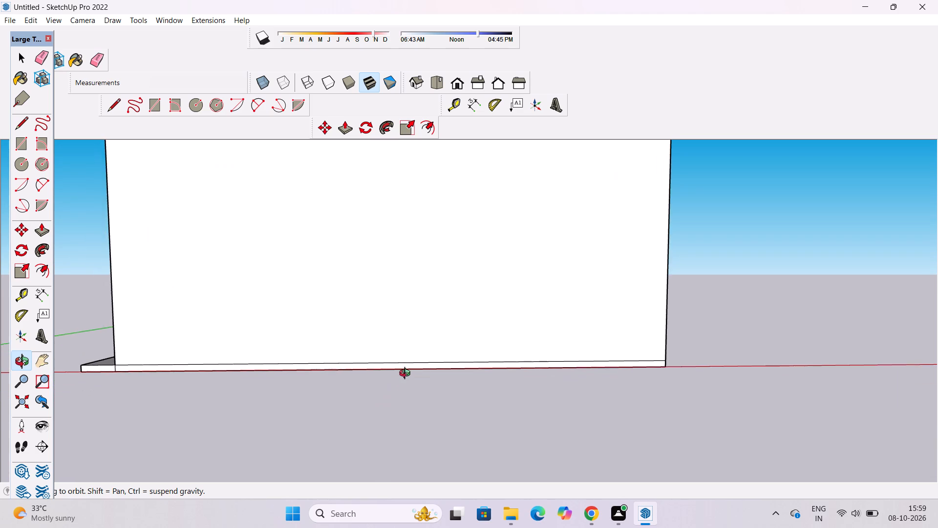
scroll(407, 374, down, 5)
drag(410, 374, 410, 412)
scroll(398, 397, up, 2)
shift+drag(397, 390, 374, 400)
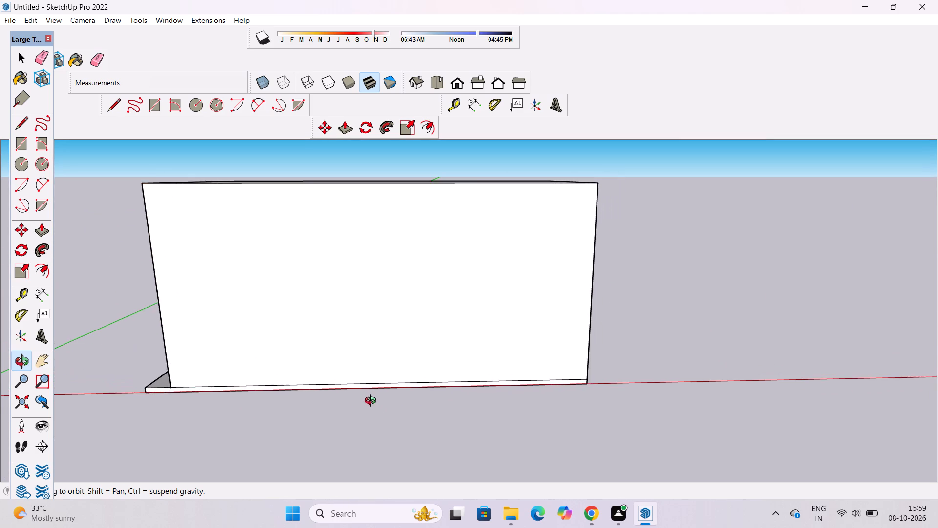
Start the Rectangle tool near the slab's front edge at the base of the block.
click(371, 401)
key(r)
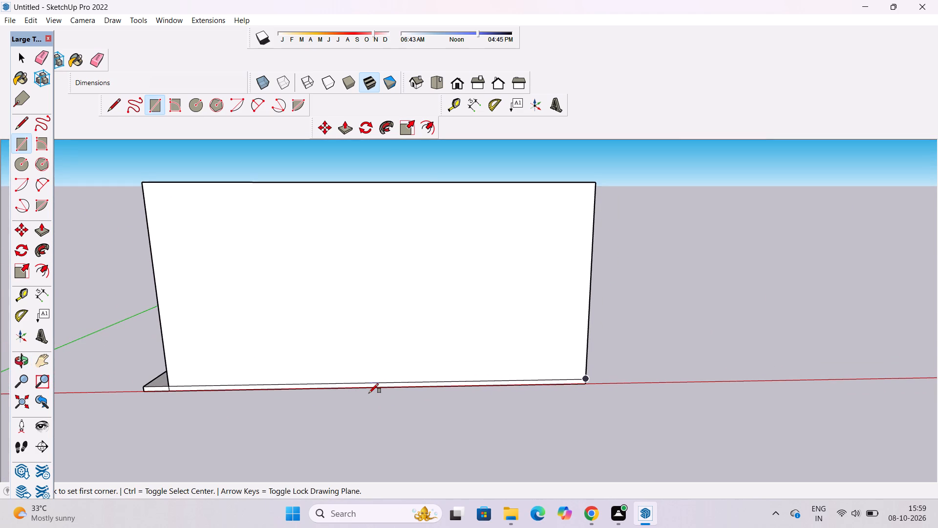
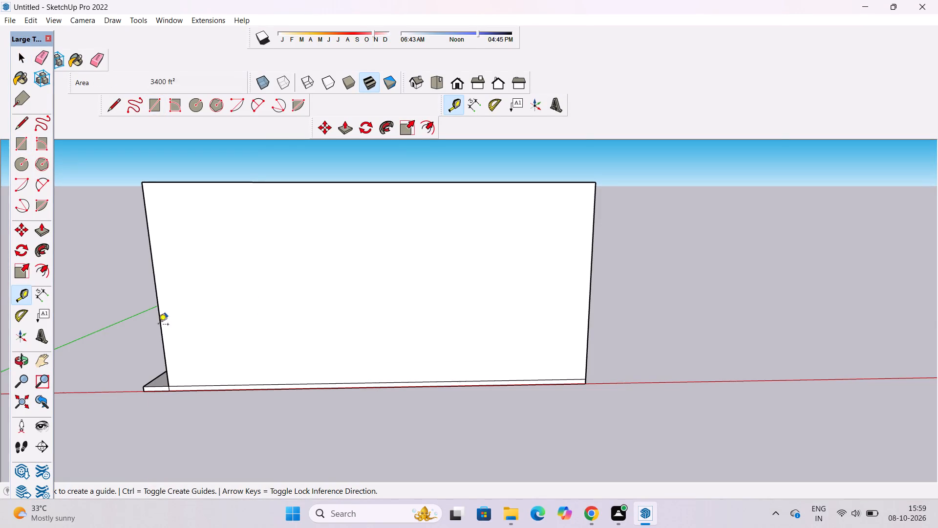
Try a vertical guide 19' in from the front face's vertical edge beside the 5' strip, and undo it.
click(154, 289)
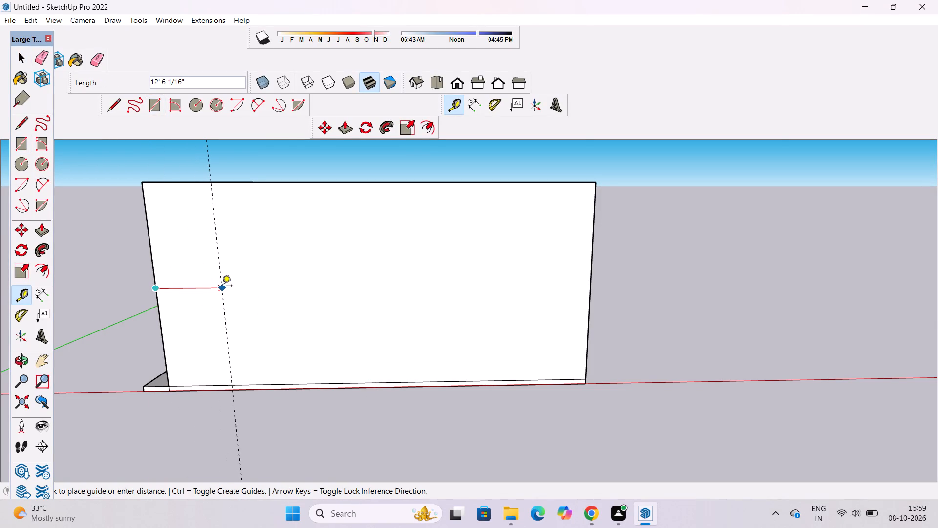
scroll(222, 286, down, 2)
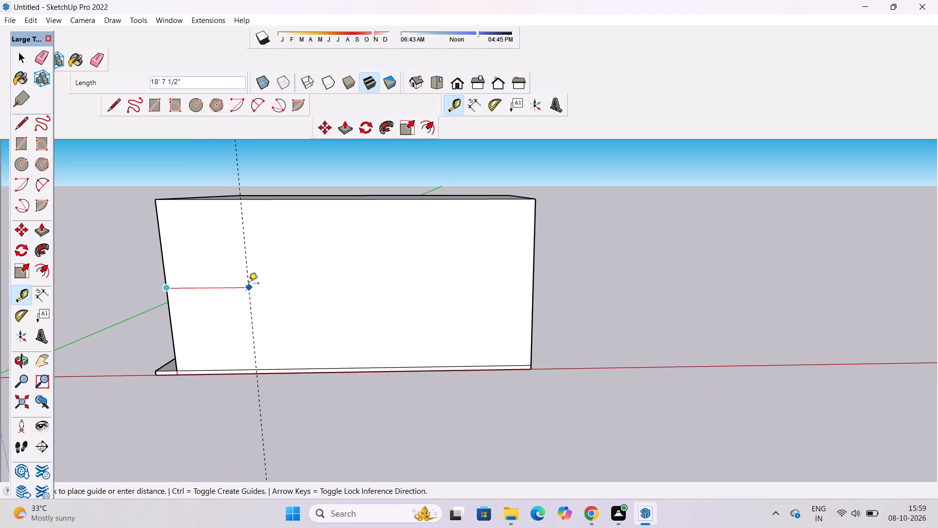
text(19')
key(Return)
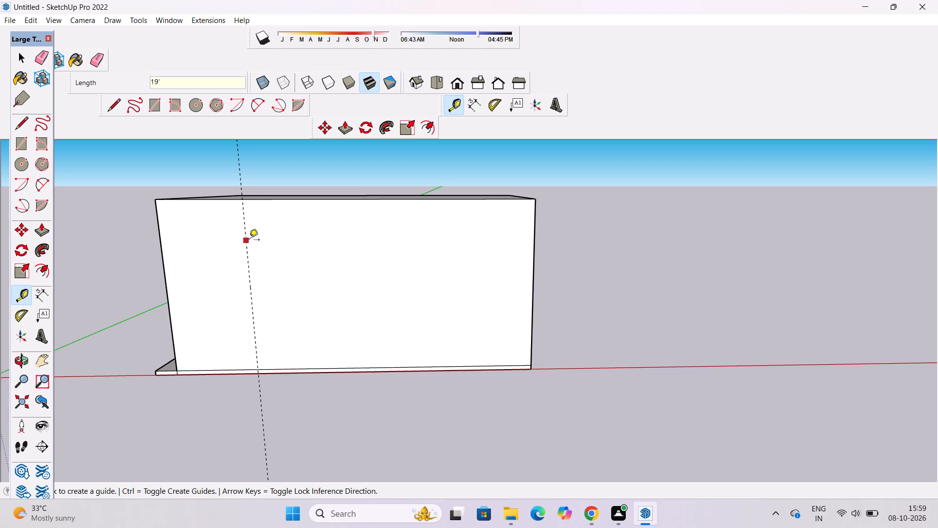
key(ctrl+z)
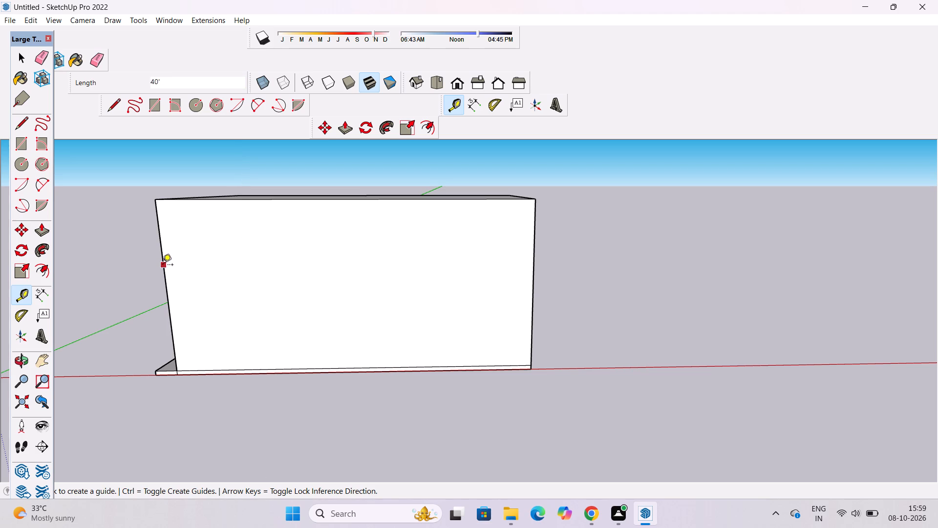
Place a vertical guide on the front face 20' in from the vertical edge beside the 5' strip.
click(163, 265)
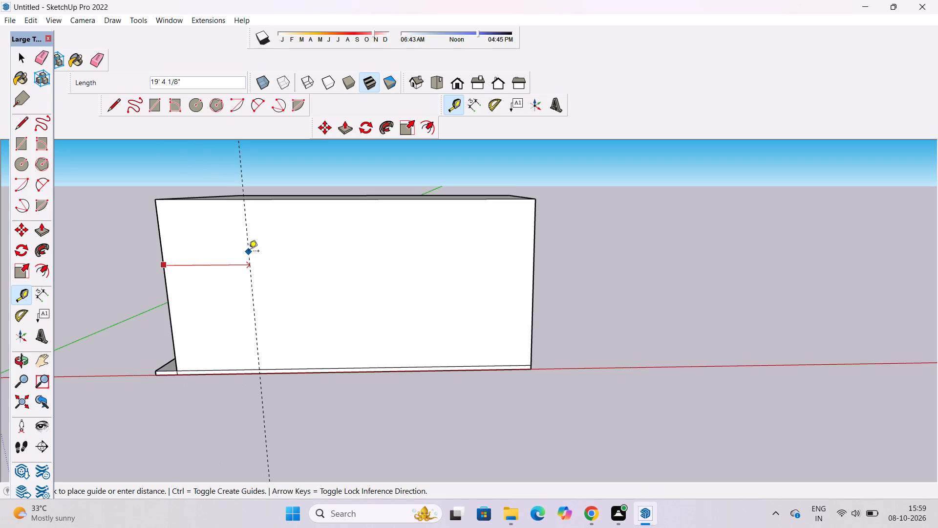
key(2)
key(0)
key(apostrophe)
key(Return)
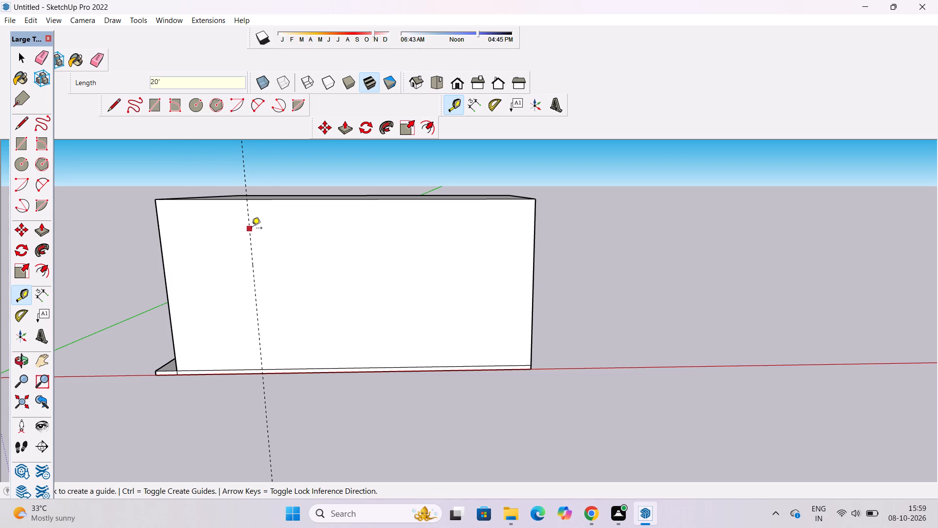
Place a second vertical guide on the front face 8' beyond the 20' guide, away from the 5' strip.
click(252, 229)
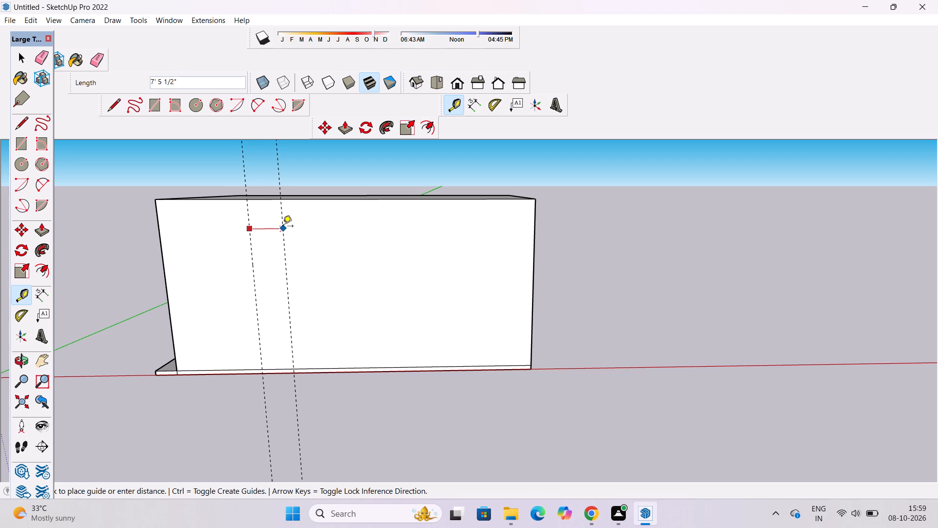
text(8')
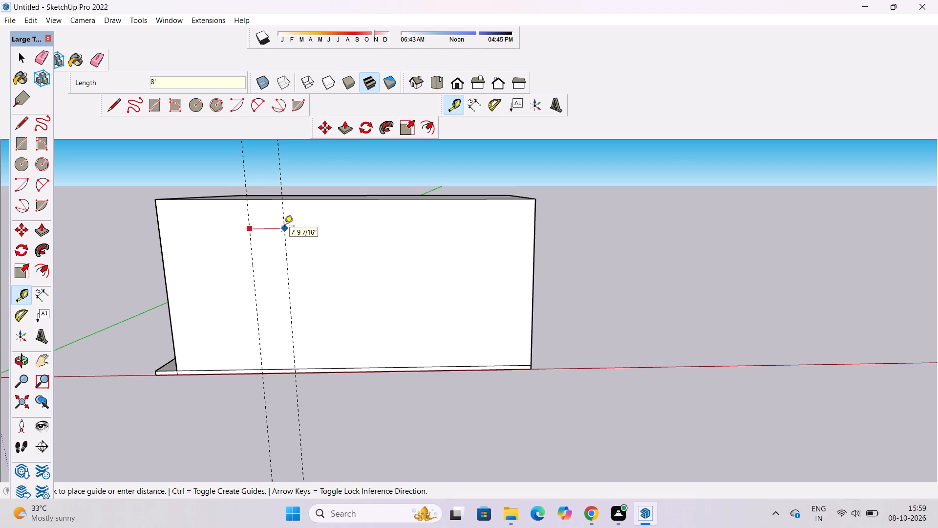
key(Return)
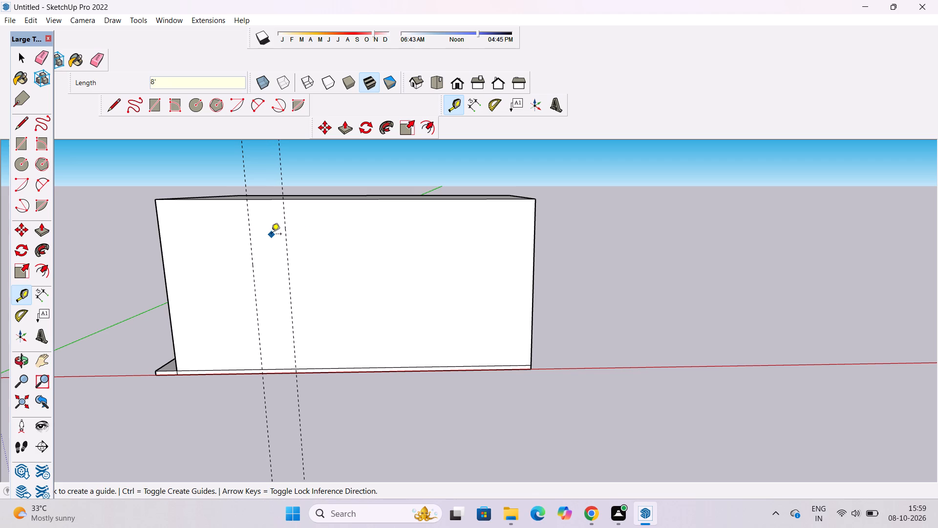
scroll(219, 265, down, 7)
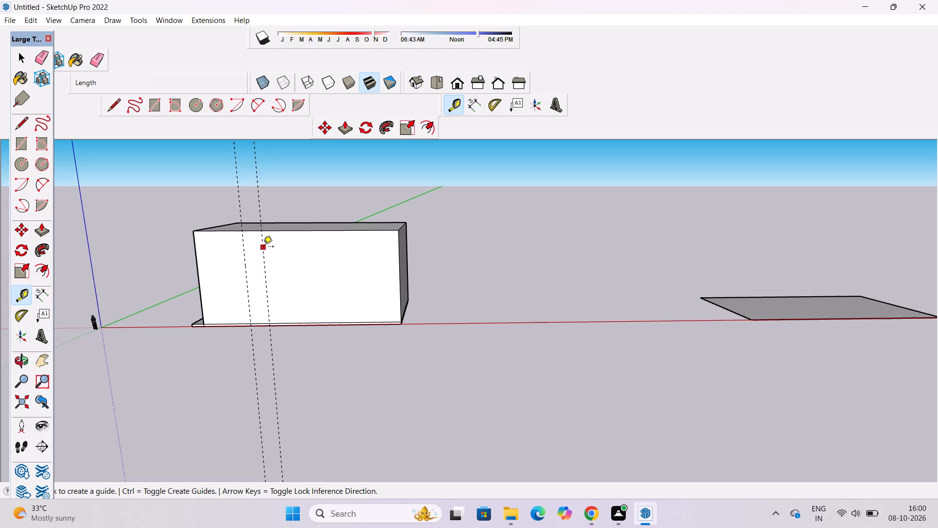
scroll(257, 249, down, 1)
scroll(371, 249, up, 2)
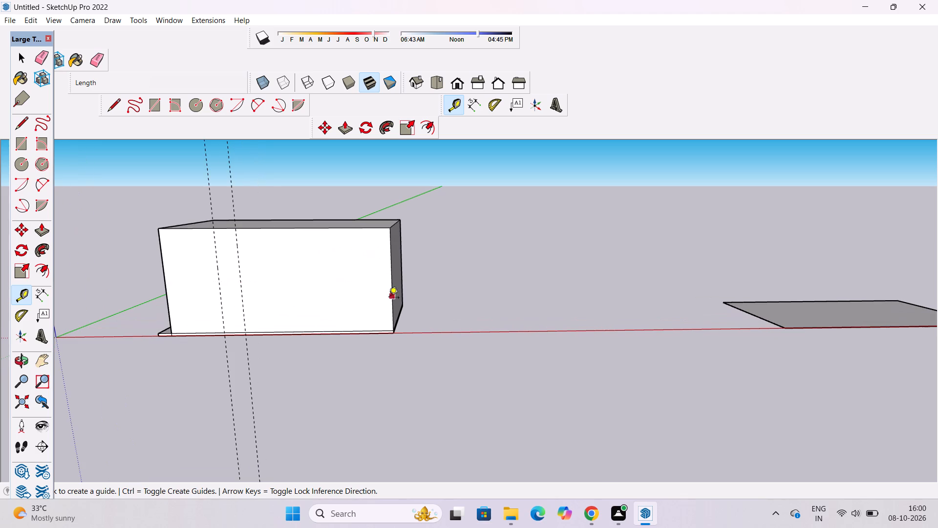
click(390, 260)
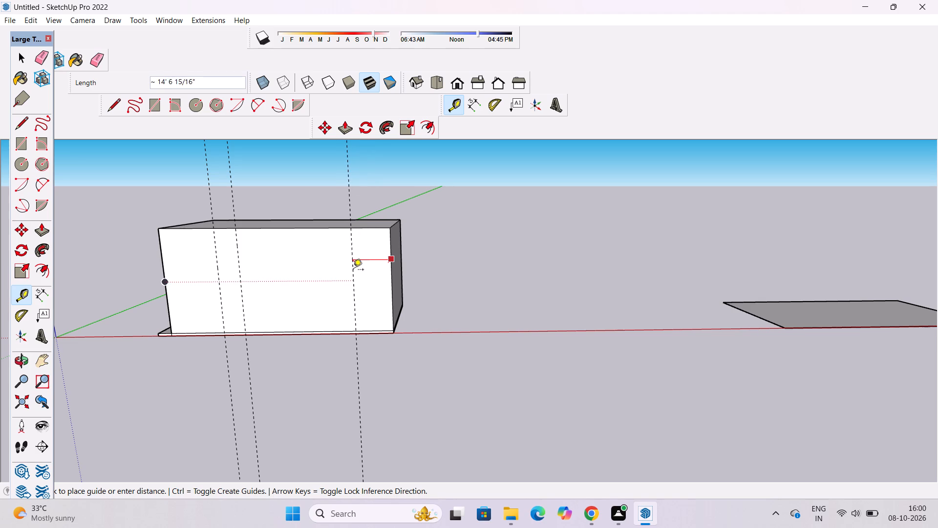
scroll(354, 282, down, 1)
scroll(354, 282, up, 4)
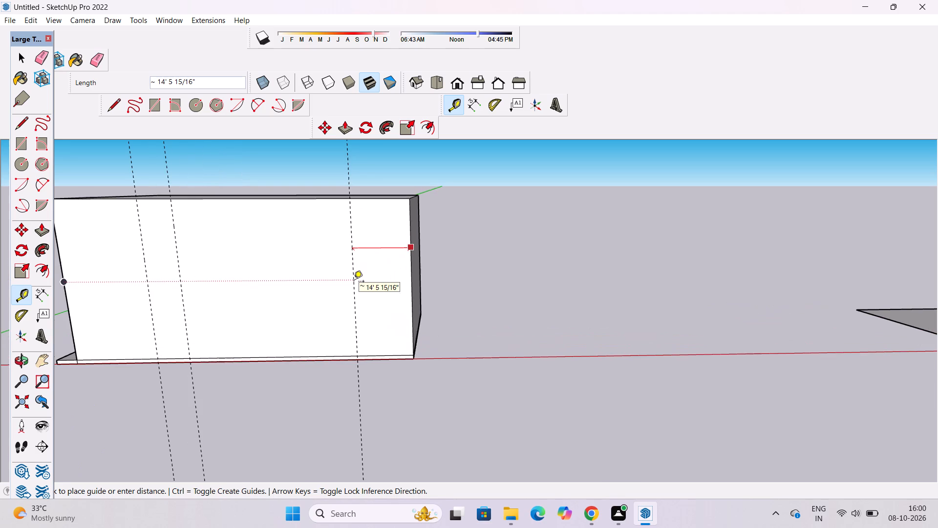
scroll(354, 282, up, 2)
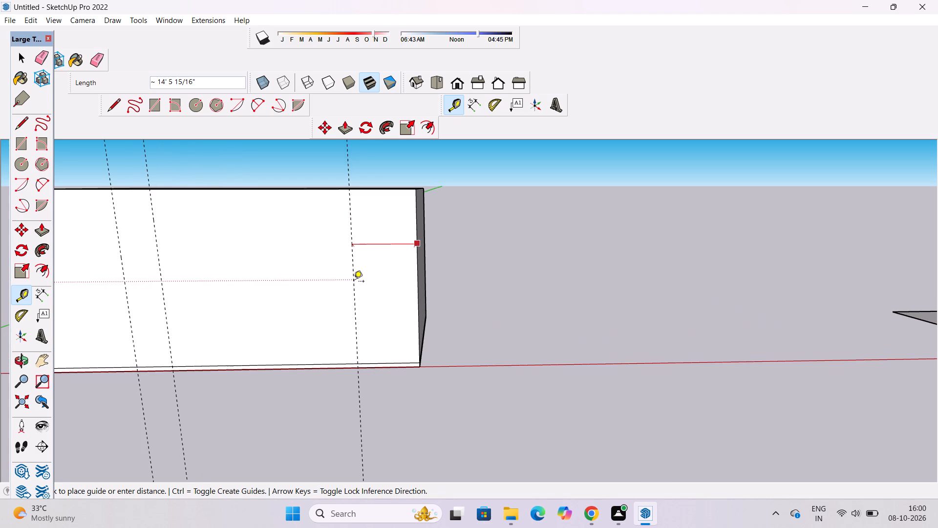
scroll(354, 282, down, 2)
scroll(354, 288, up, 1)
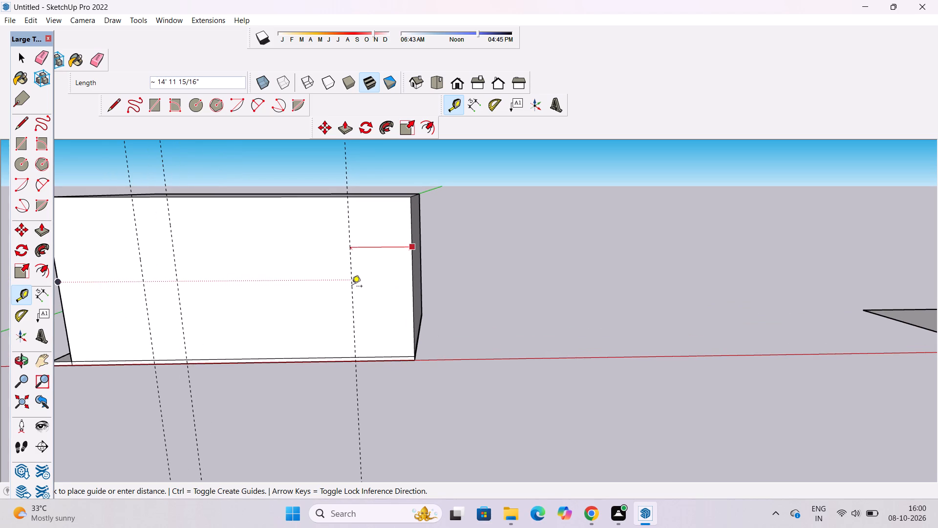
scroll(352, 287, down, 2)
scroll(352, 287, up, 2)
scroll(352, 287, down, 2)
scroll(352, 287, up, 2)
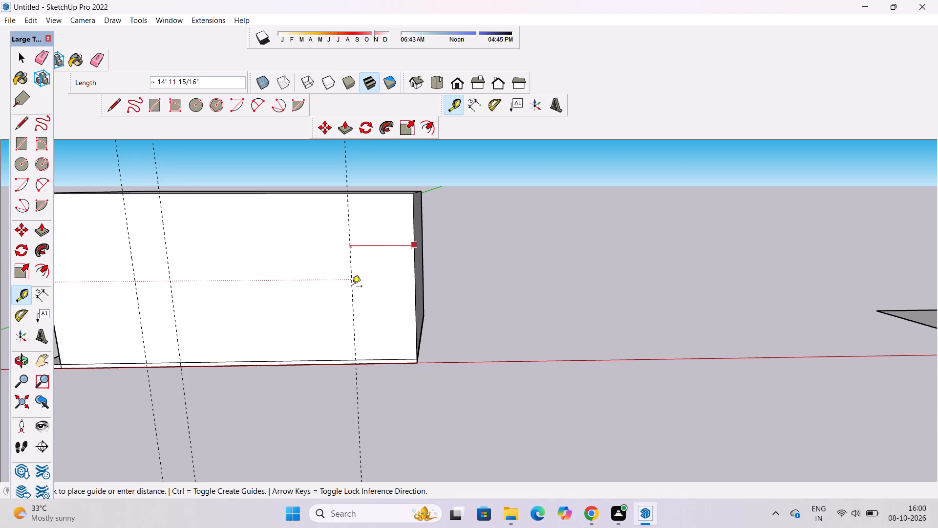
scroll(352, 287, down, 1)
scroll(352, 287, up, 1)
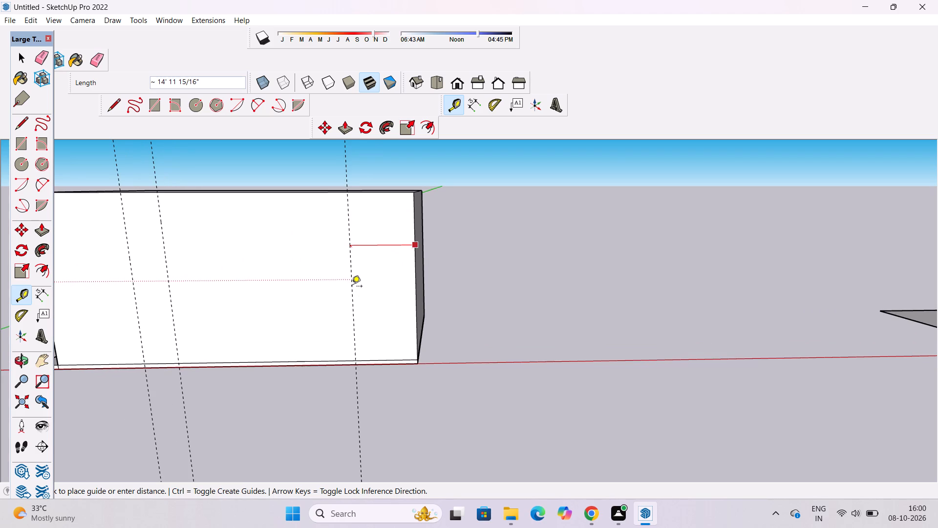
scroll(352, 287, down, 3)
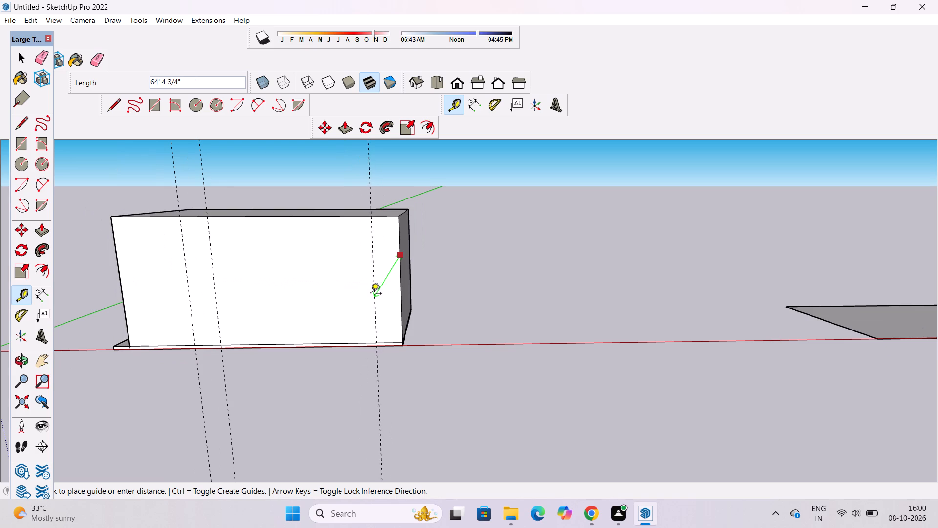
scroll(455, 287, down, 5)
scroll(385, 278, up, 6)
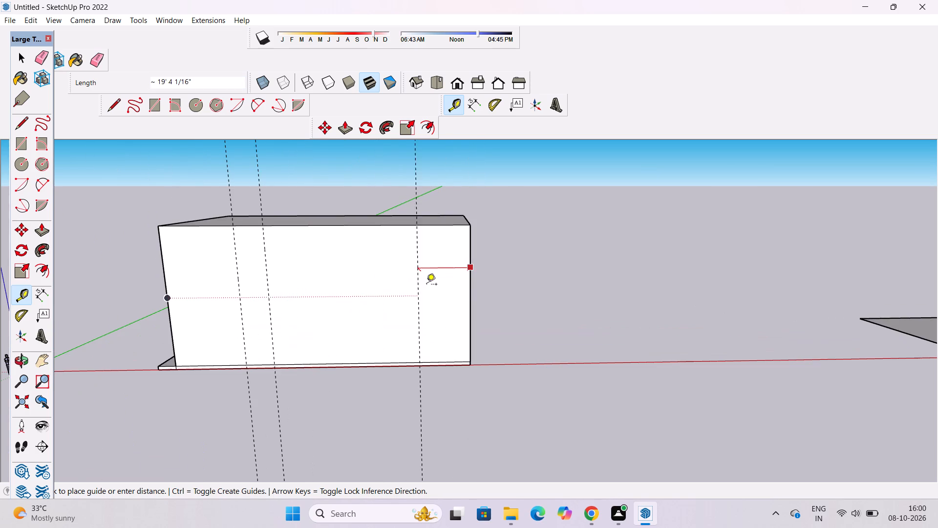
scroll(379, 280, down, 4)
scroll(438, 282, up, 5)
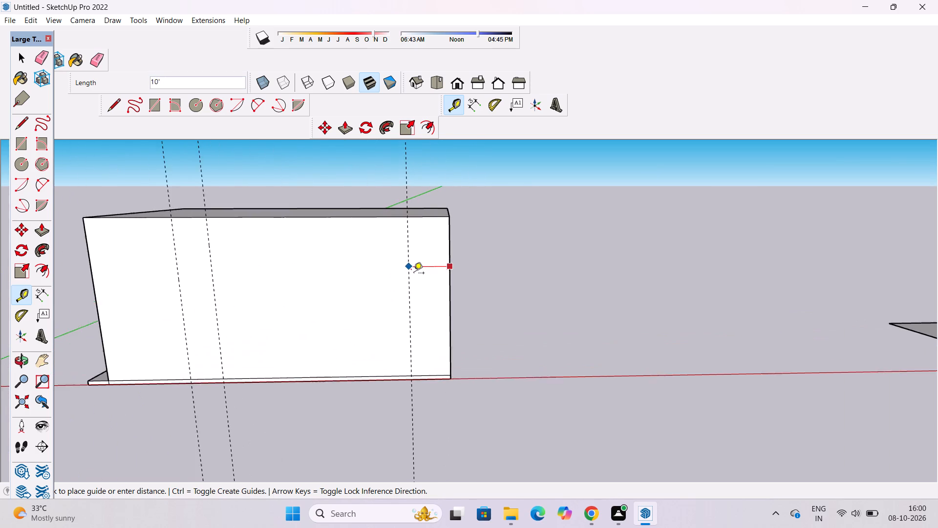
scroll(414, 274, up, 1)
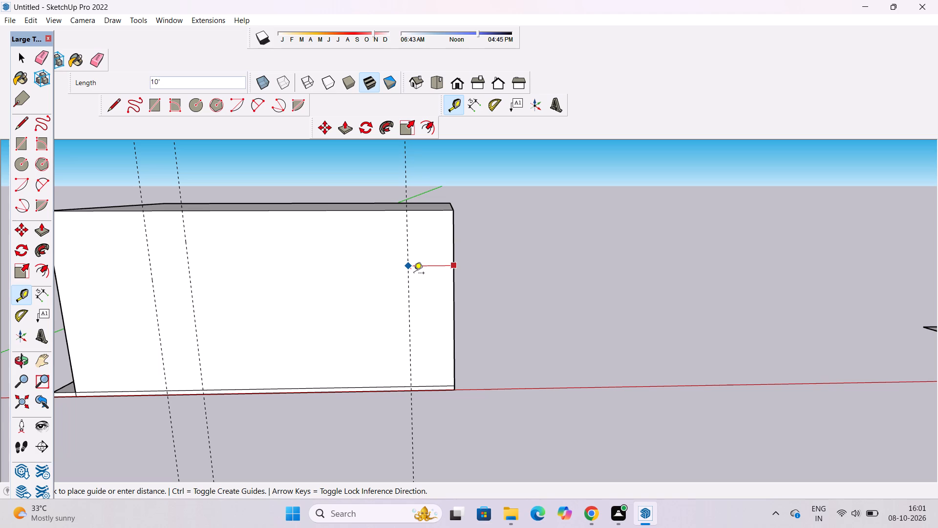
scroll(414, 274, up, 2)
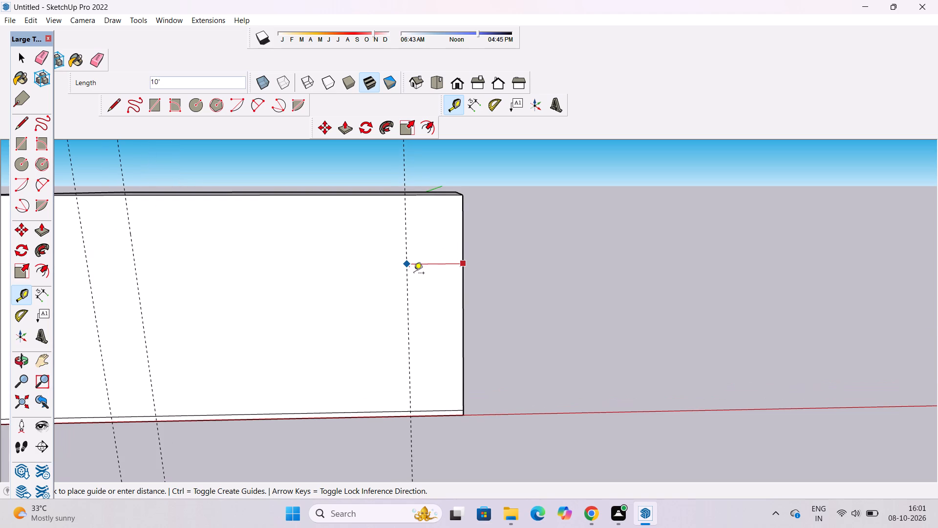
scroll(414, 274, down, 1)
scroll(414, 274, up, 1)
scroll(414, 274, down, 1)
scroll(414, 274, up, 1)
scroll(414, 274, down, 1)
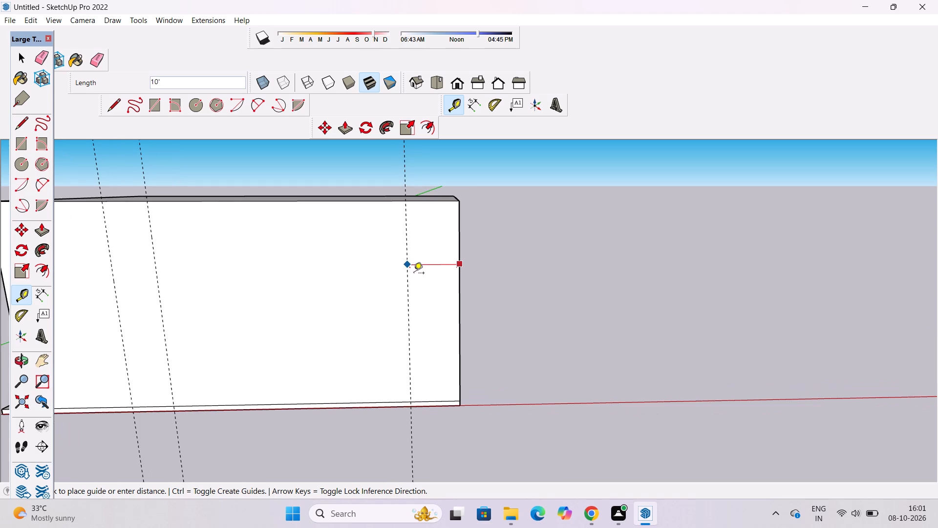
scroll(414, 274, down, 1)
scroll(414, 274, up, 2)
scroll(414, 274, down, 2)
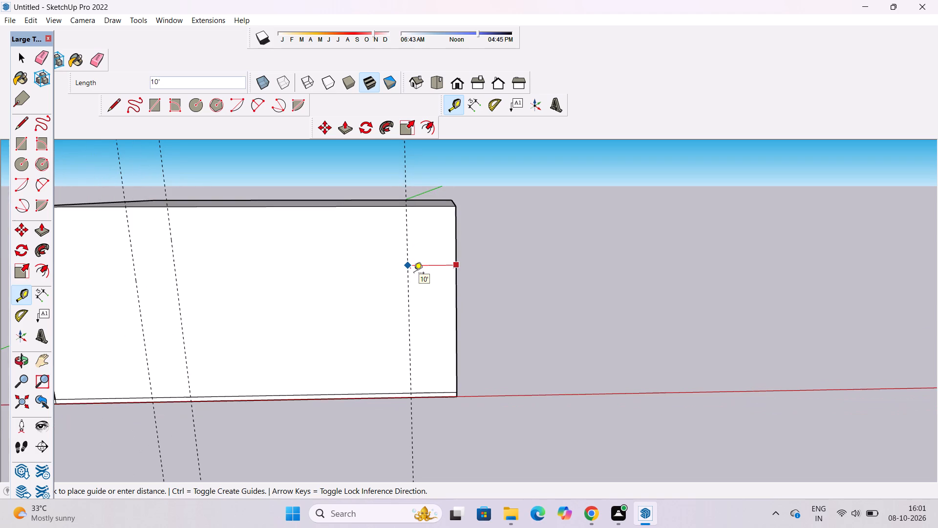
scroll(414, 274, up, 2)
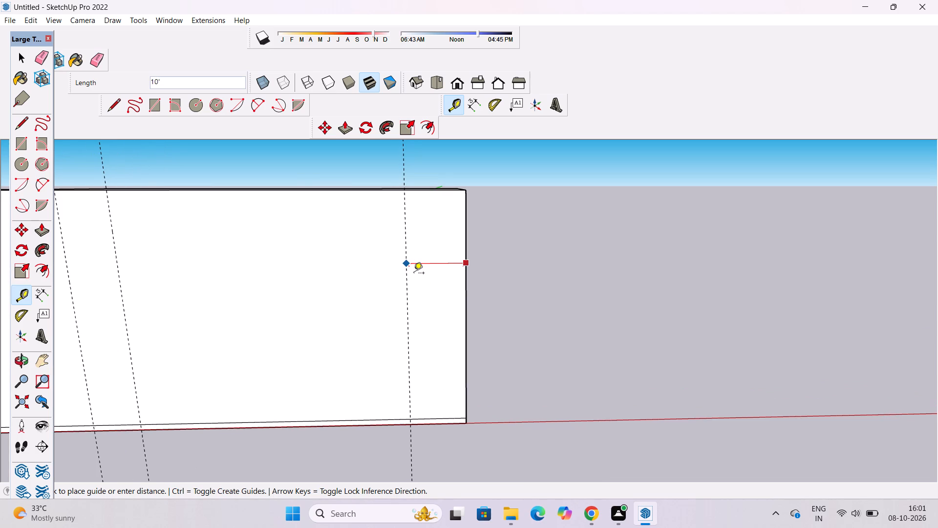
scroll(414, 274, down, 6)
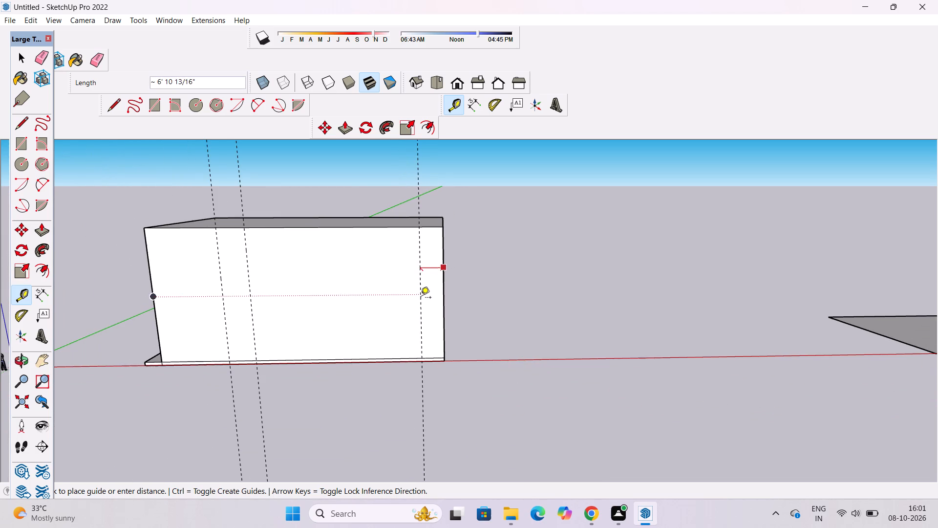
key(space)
Examine the block's front face and its two vertical guides from several low angles and distances.
key(o)
shift+drag(383, 316, 410, 316)
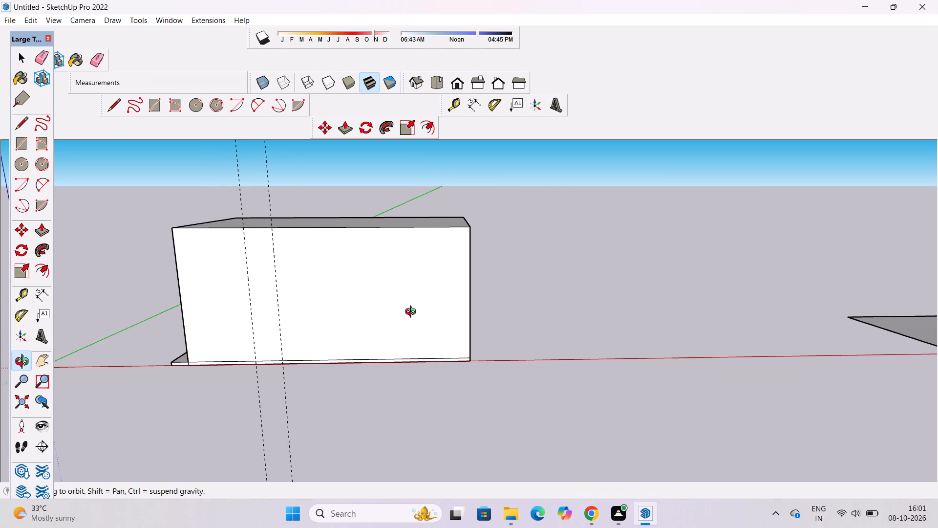
scroll(413, 313, down, 4)
shift+drag(422, 309, 416, 330)
shift+drag(413, 333, 405, 309)
scroll(338, 325, up, 4)
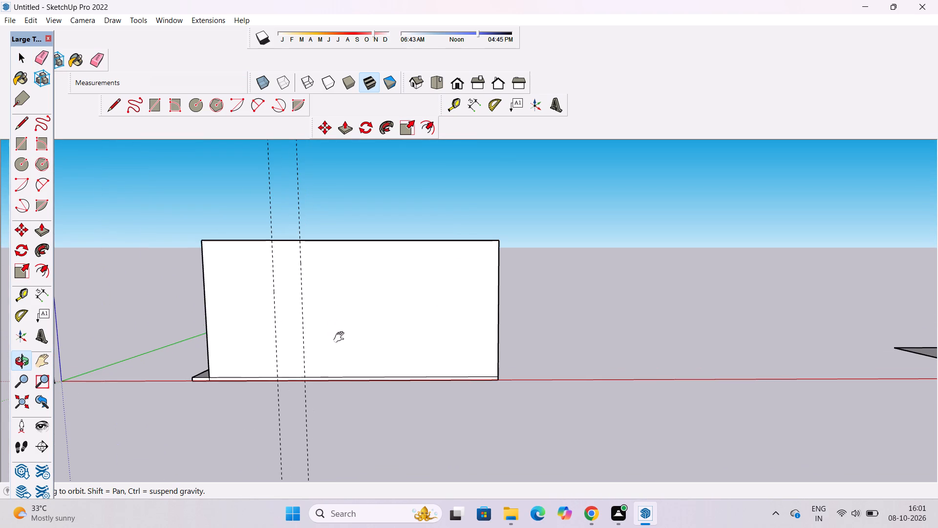
shift+drag(341, 337, 330, 322)
drag(344, 328, 366, 340)
scroll(373, 340, up, 3)
shift+click(372, 339)
drag(371, 338, 366, 337)
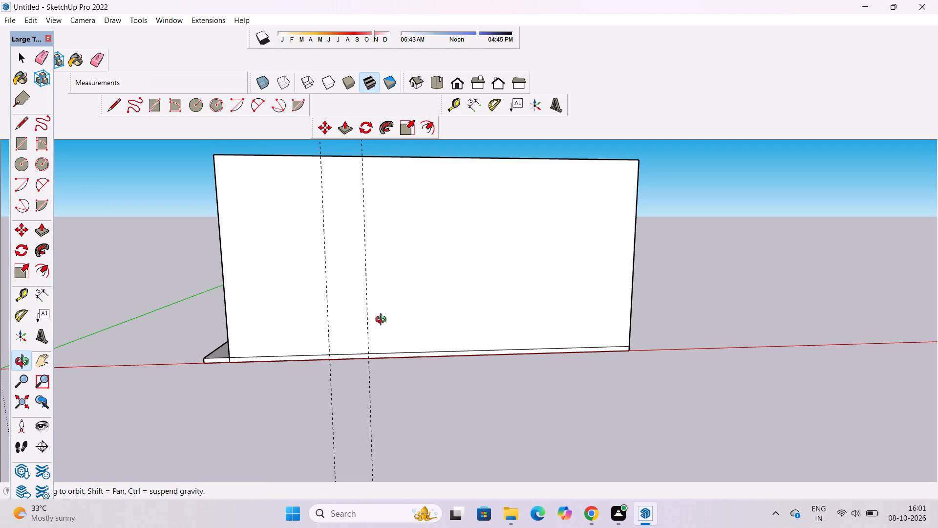
drag(418, 330, 393, 325)
shift+drag(393, 325, 365, 339)
shift+drag(338, 340, 322, 350)
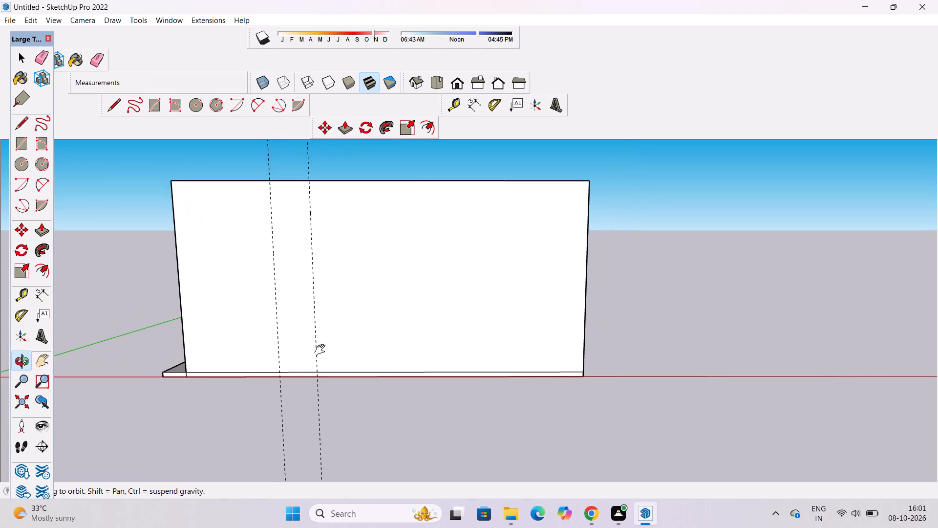
drag(322, 350, 334, 351)
shift+drag(353, 354, 357, 362)
drag(357, 362, 355, 357)
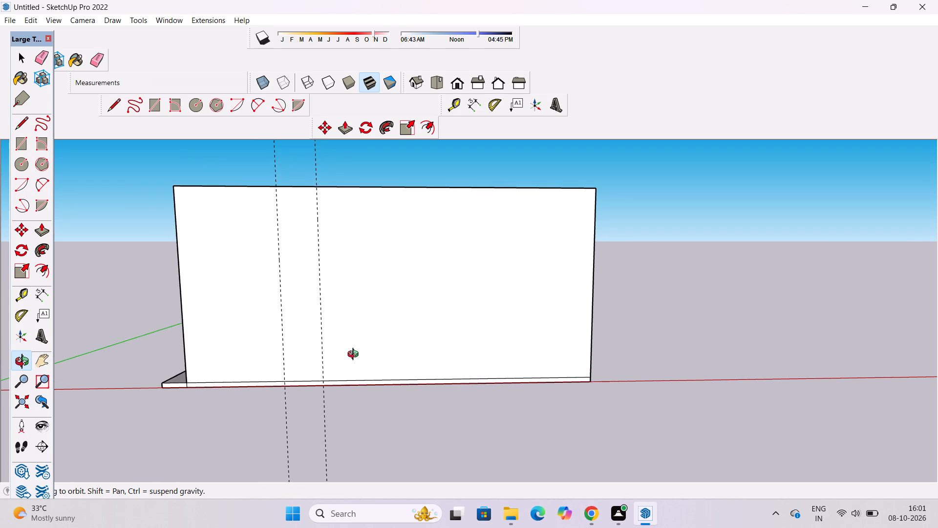
shift+click(355, 356)
scroll(356, 358, down, 3)
drag(356, 362, 353, 340)
drag(353, 340, 329, 349)
shift+drag(349, 350, 340, 358)
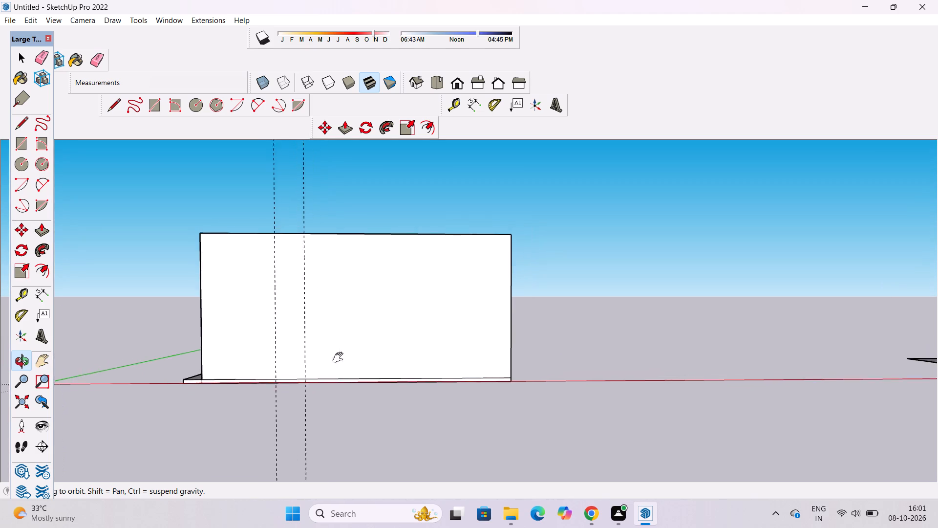
shift+drag(340, 358, 330, 364)
shift+scroll(371, 354, up, 2)
shift+drag(378, 351, 373, 325)
shift+scroll(373, 325, down, 4)
drag(390, 325, 368, 338)
shift+drag(368, 338, 363, 344)
shift+click(363, 344)
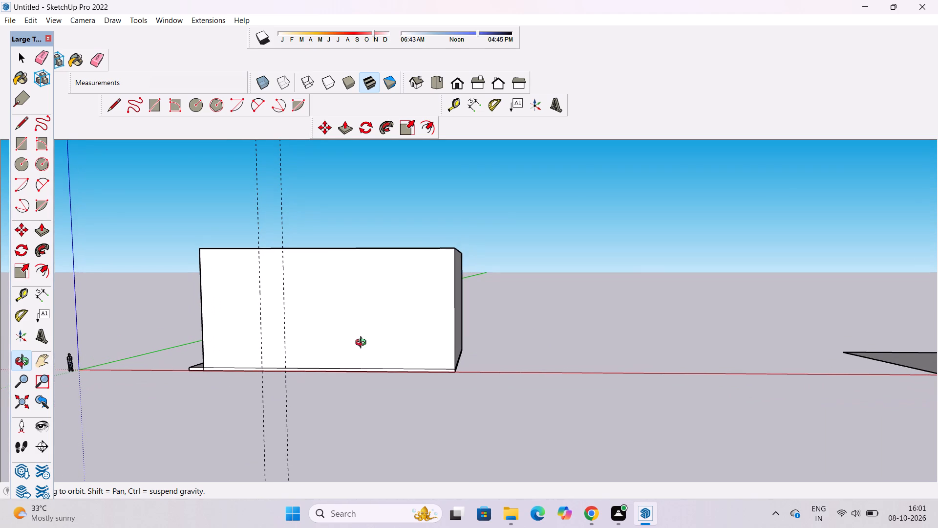
Place a vertical guide on the front face 10' in from the vertical edge farthest from the 5' strip.
key(t)
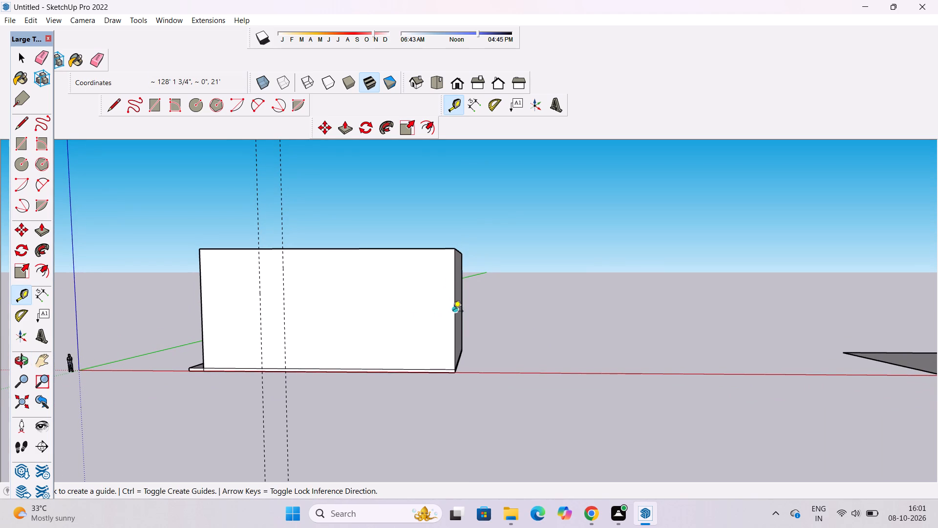
scroll(445, 313, up, 8)
scroll(445, 313, down, 4)
scroll(450, 319, up, 2)
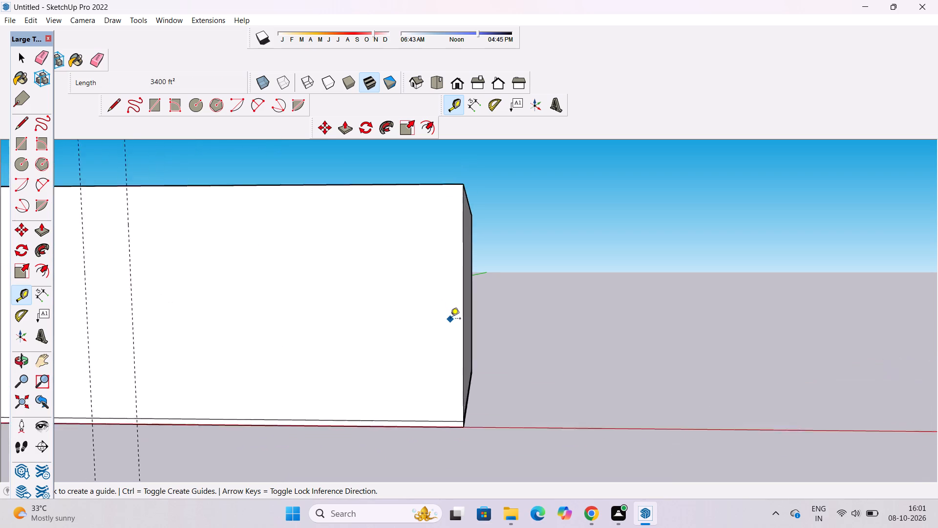
scroll(450, 319, up, 5)
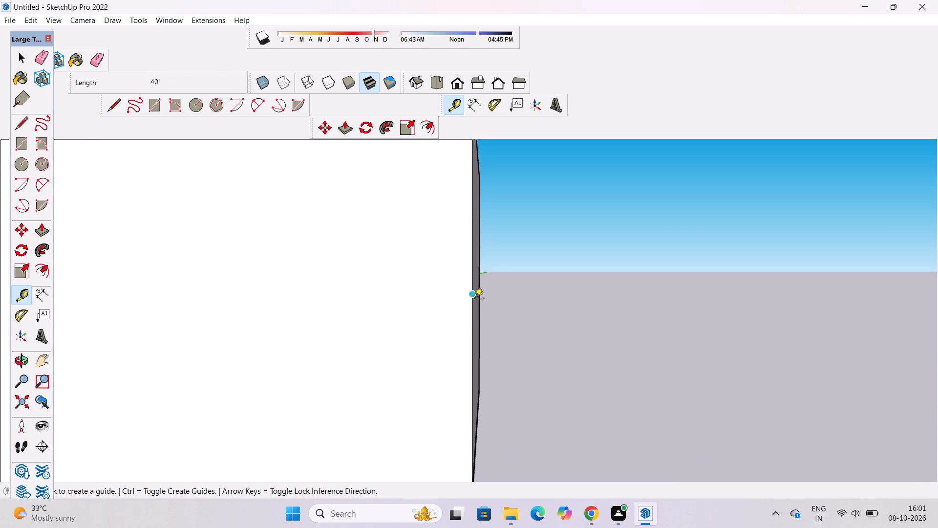
click(474, 296)
scroll(474, 296, down, 2)
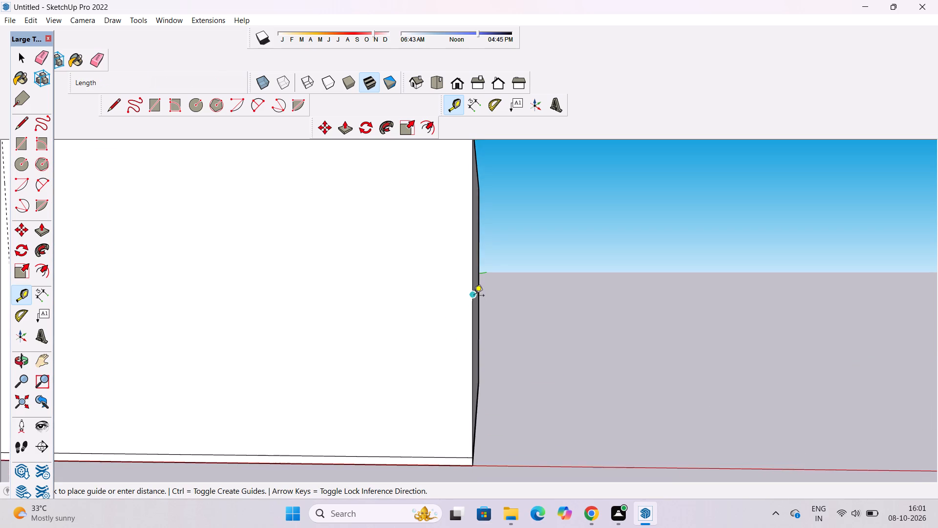
scroll(474, 296, down, 2)
scroll(474, 296, up, 3)
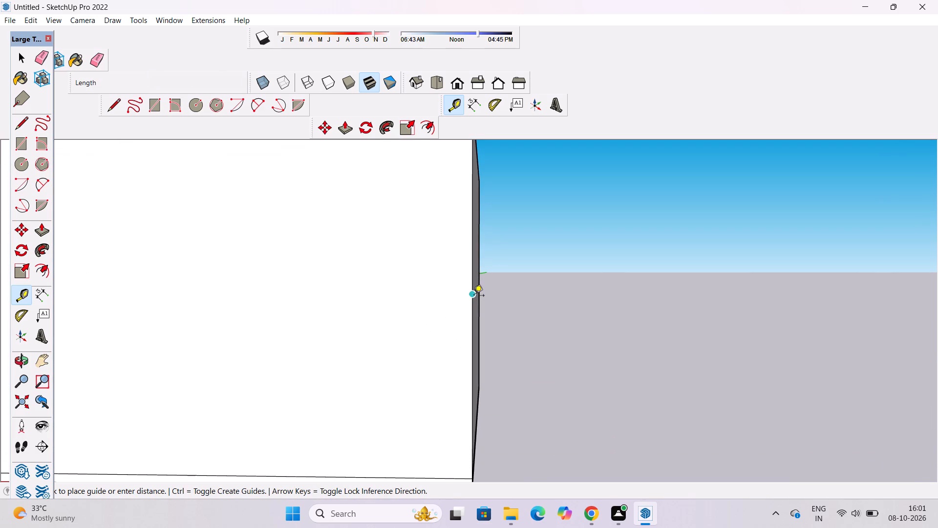
scroll(474, 296, down, 3)
scroll(474, 296, up, 2)
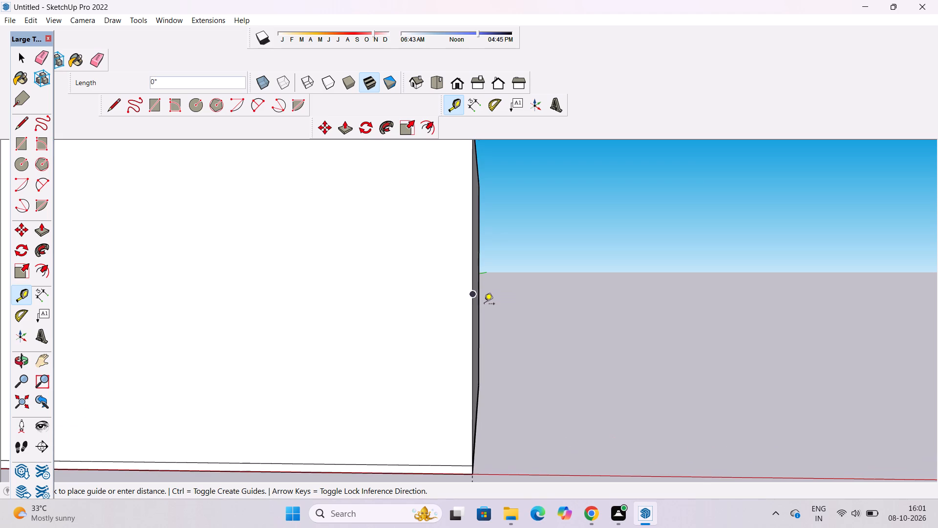
scroll(484, 305, down, 1)
scroll(484, 305, up, 2)
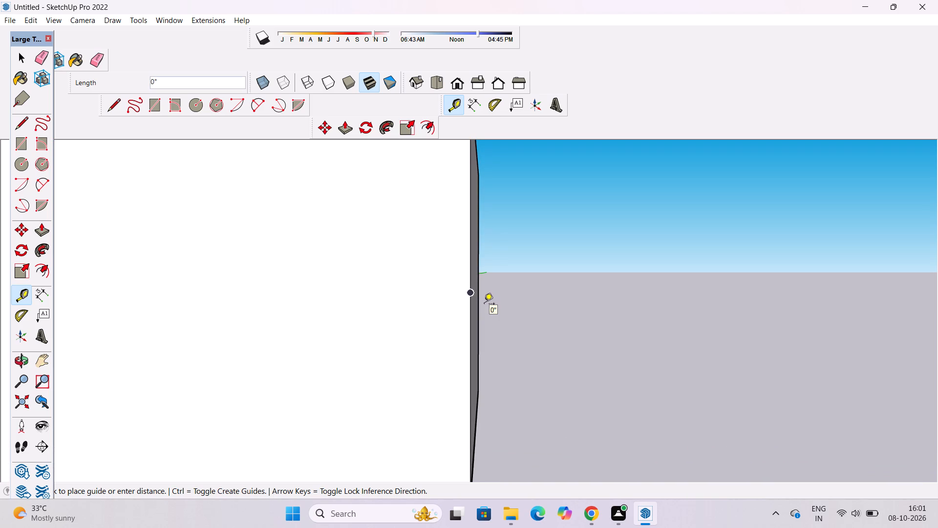
scroll(484, 305, down, 2)
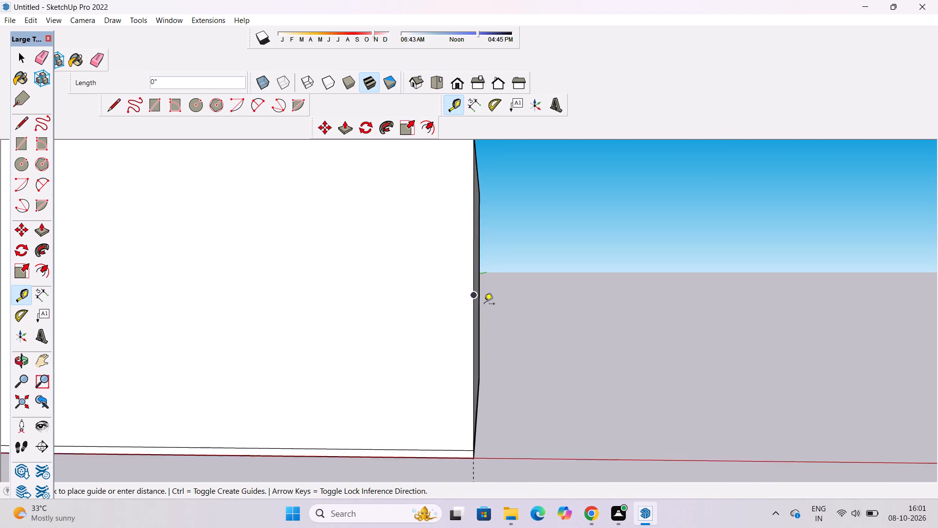
scroll(484, 305, up, 2)
scroll(484, 305, down, 2)
scroll(484, 305, up, 2)
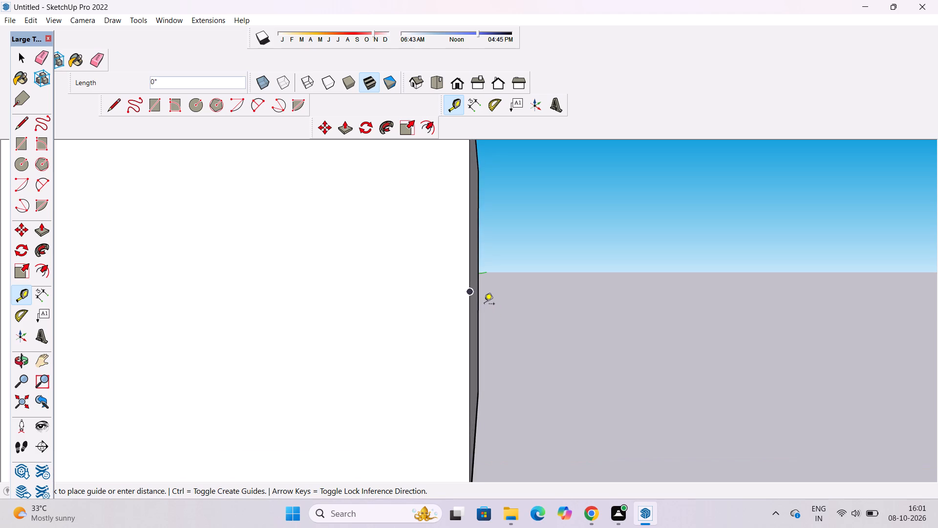
scroll(484, 305, down, 3)
scroll(484, 305, up, 3)
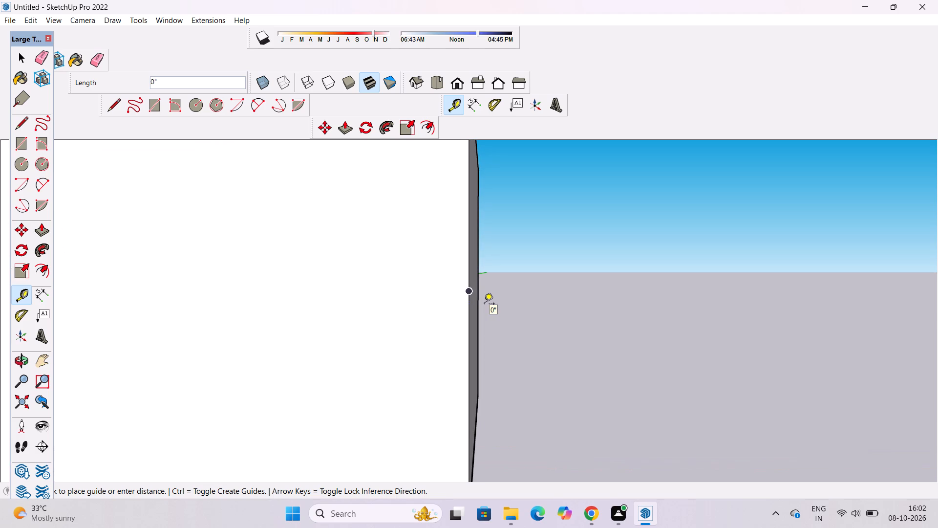
scroll(484, 305, down, 2)
scroll(484, 305, up, 1)
scroll(484, 305, down, 1)
scroll(484, 305, up, 2)
scroll(484, 305, down, 2)
scroll(484, 305, up, 1)
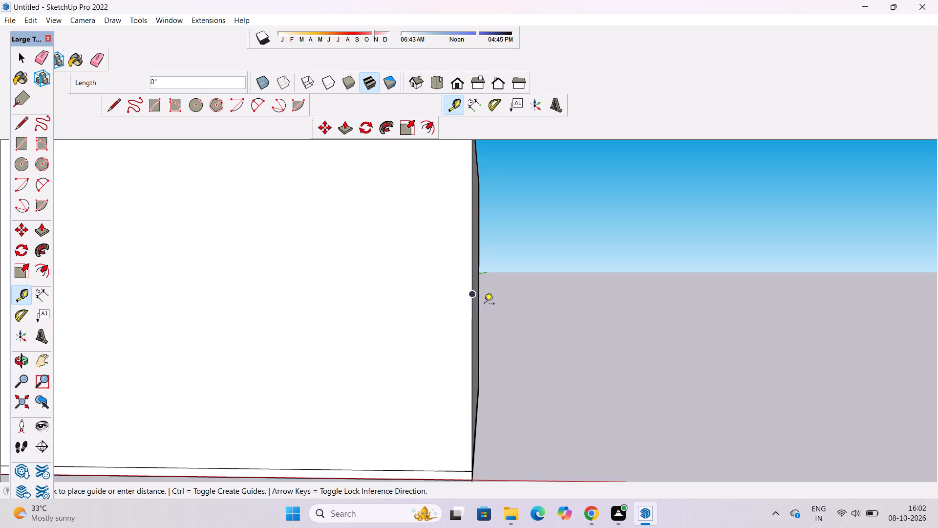
scroll(484, 305, up, 1)
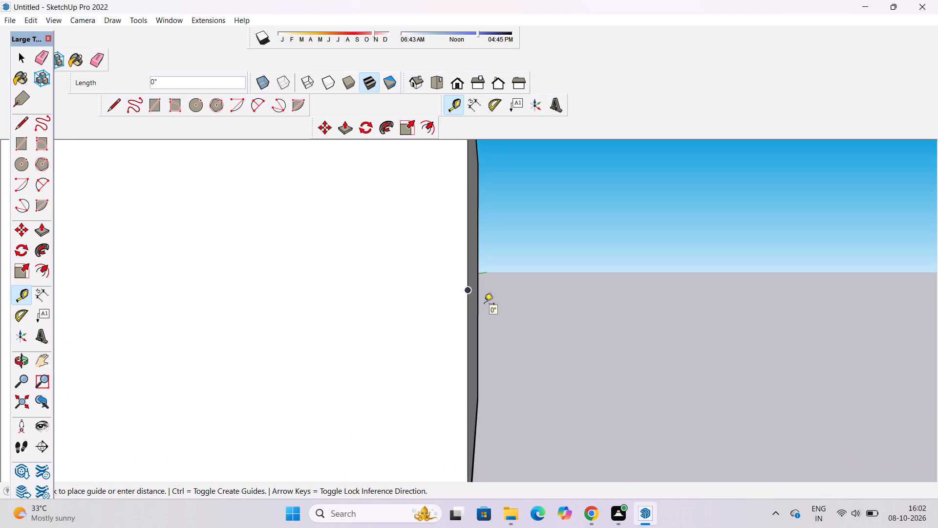
scroll(484, 305, down, 5)
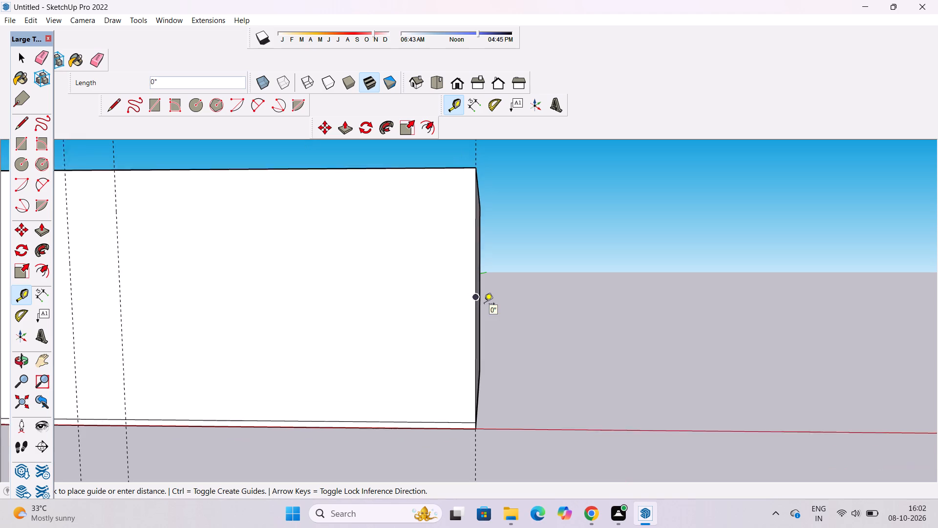
scroll(484, 305, down, 7)
scroll(445, 300, up, 4)
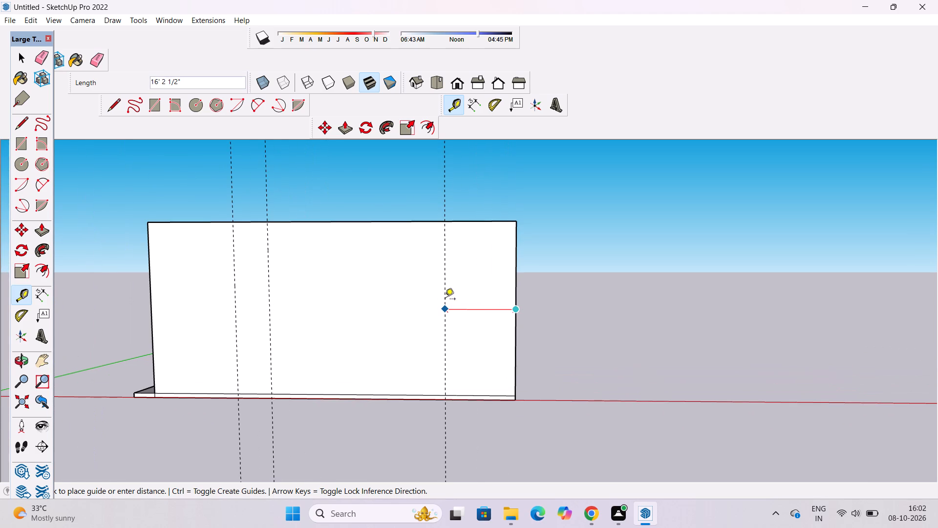
scroll(445, 300, down, 3)
scroll(458, 297, up, 5)
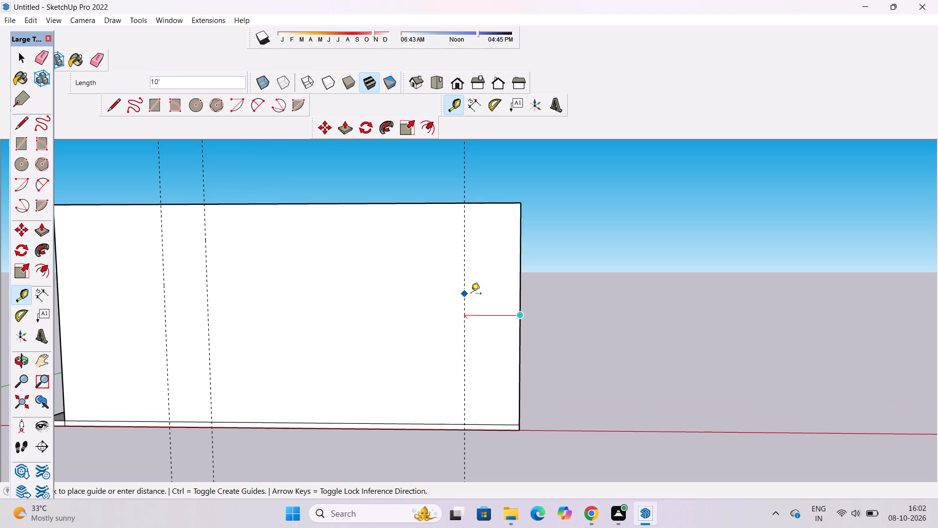
text(10)
key(apostrophe)
key(Return)
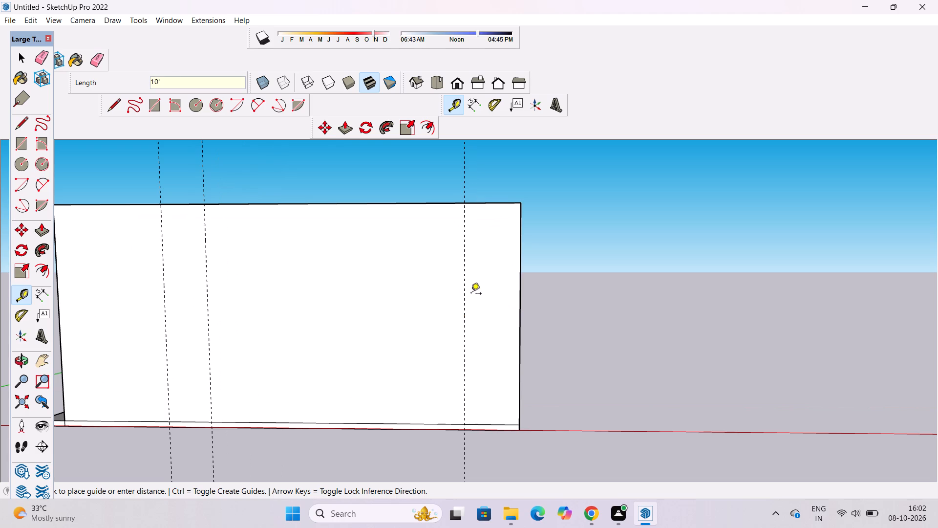
Examine the front face's three vertical guides and upper edge at several zoom distances.
scroll(449, 298, down, 2)
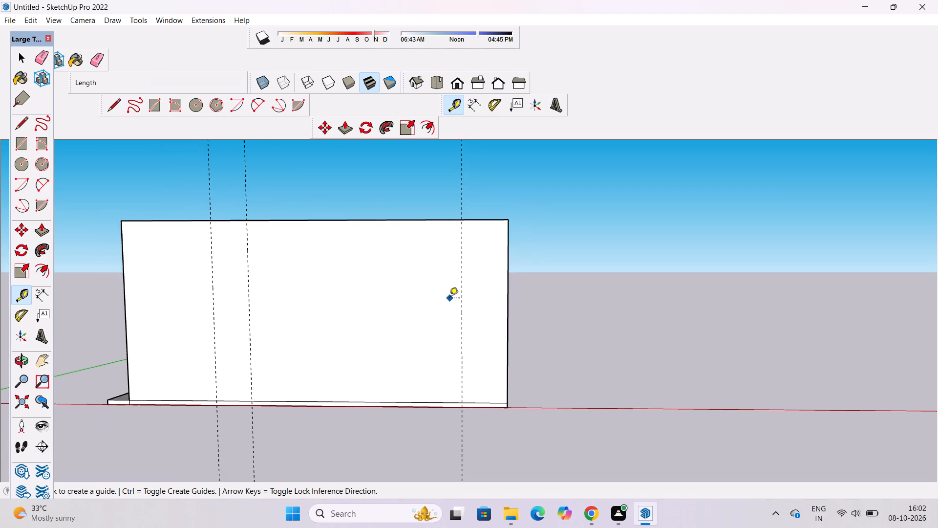
scroll(449, 299, up, 2)
scroll(449, 299, down, 2)
scroll(449, 299, up, 2)
scroll(449, 299, down, 1)
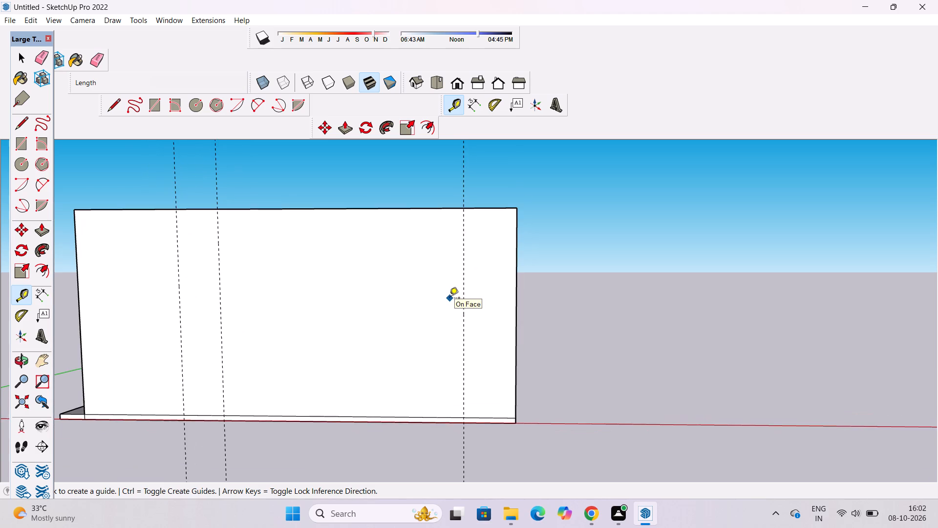
scroll(449, 299, down, 1)
scroll(449, 299, up, 2)
scroll(449, 299, down, 3)
scroll(449, 299, up, 3)
scroll(449, 299, down, 1)
scroll(449, 299, up, 1)
scroll(449, 299, down, 9)
scroll(455, 258, up, 4)
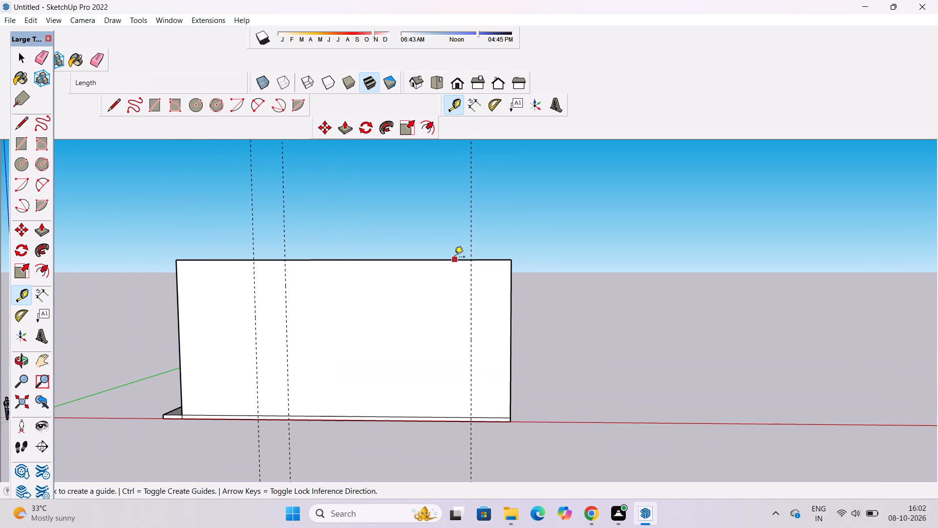
scroll(457, 279, up, 5)
scroll(457, 279, down, 3)
scroll(457, 279, up, 3)
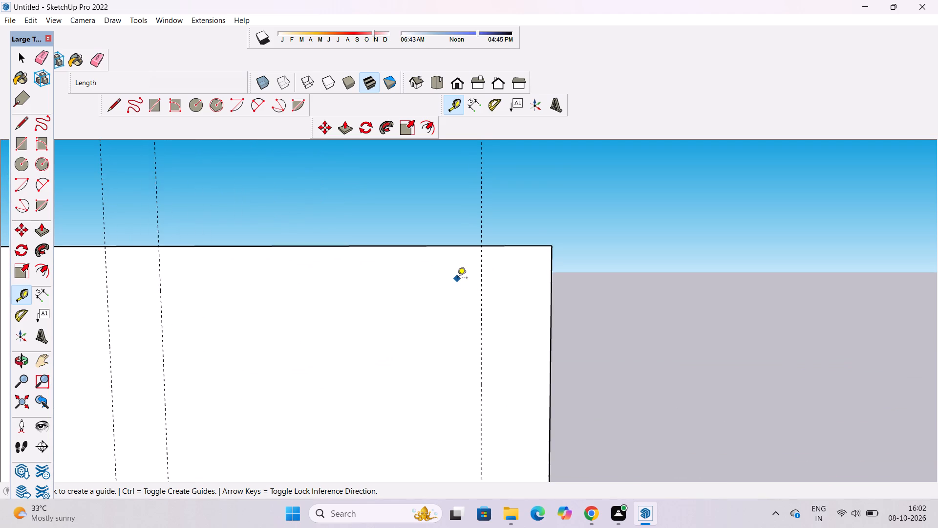
scroll(457, 279, down, 3)
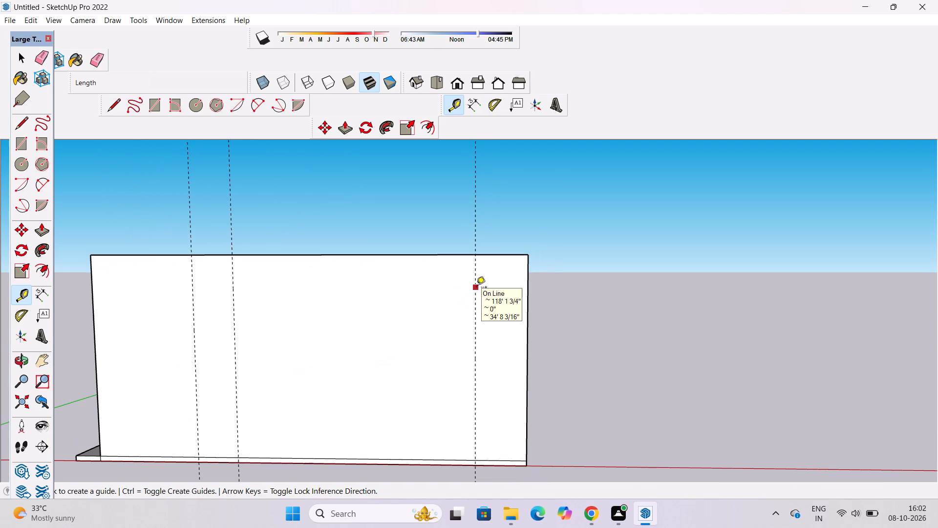
scroll(476, 288, up, 3)
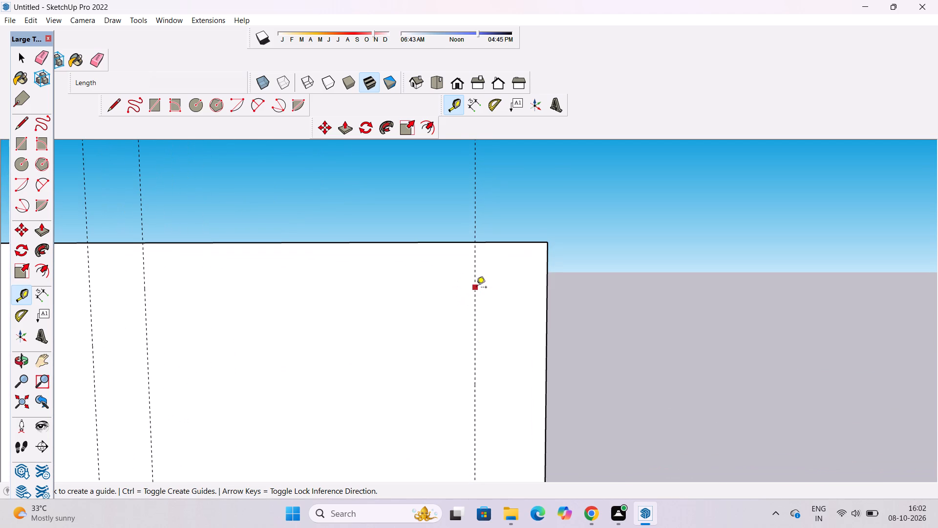
scroll(476, 288, down, 3)
scroll(476, 288, up, 4)
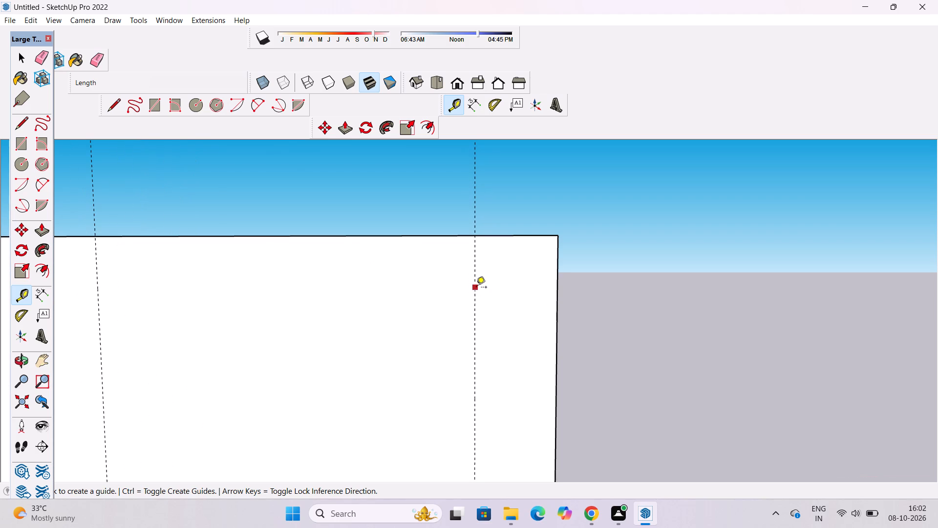
scroll(476, 288, down, 2)
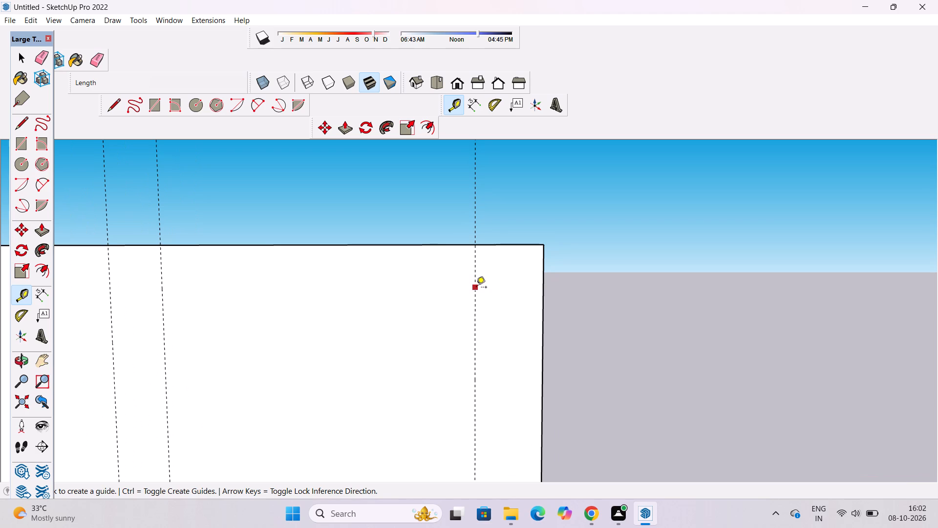
scroll(479, 277, down, 8)
scroll(483, 310, up, 2)
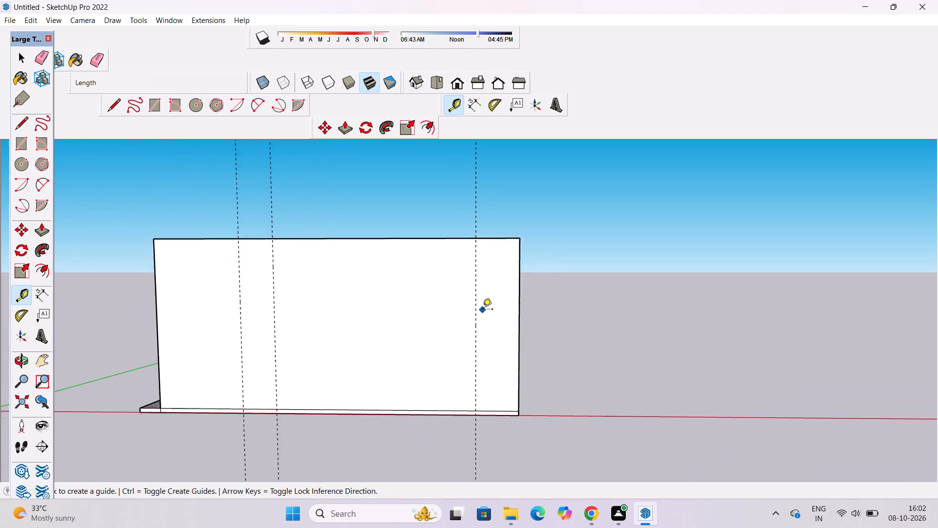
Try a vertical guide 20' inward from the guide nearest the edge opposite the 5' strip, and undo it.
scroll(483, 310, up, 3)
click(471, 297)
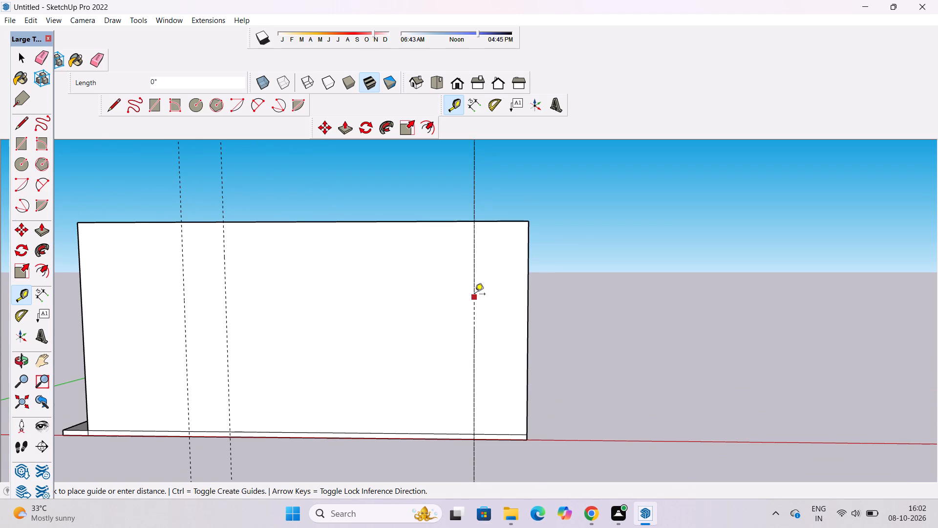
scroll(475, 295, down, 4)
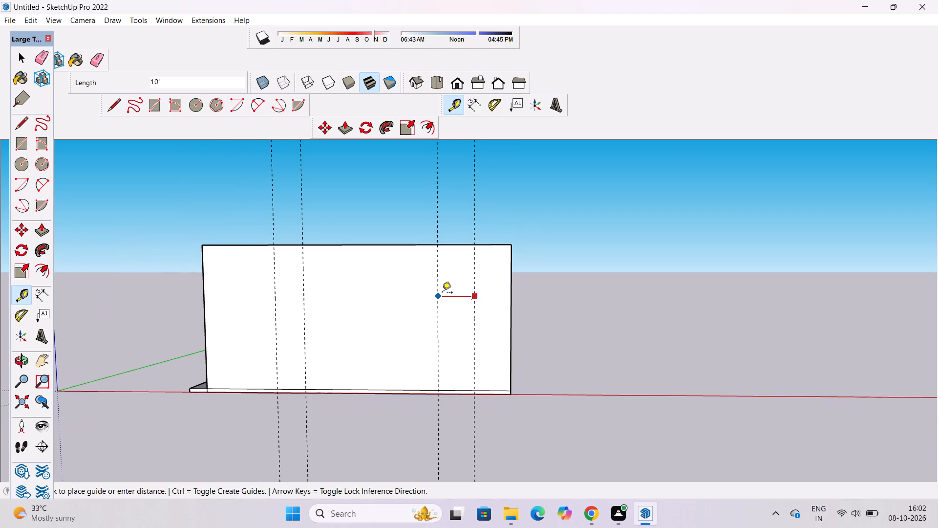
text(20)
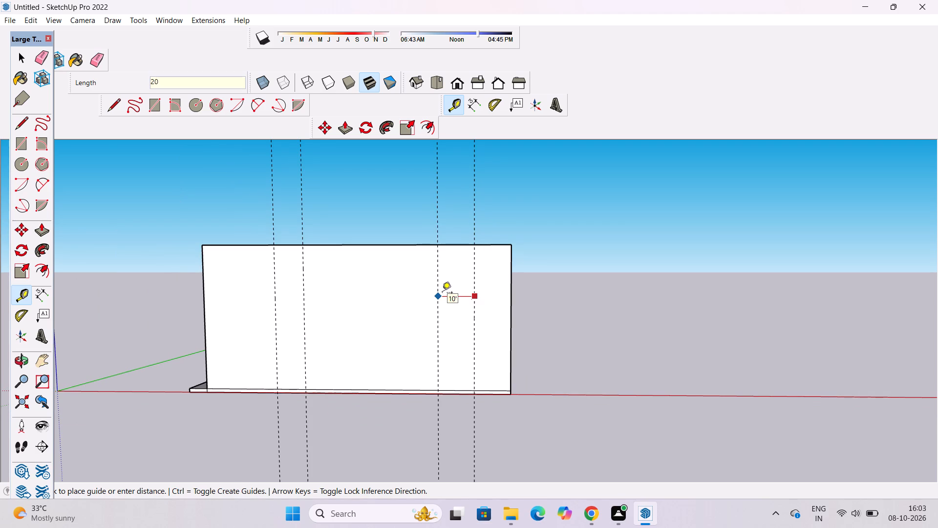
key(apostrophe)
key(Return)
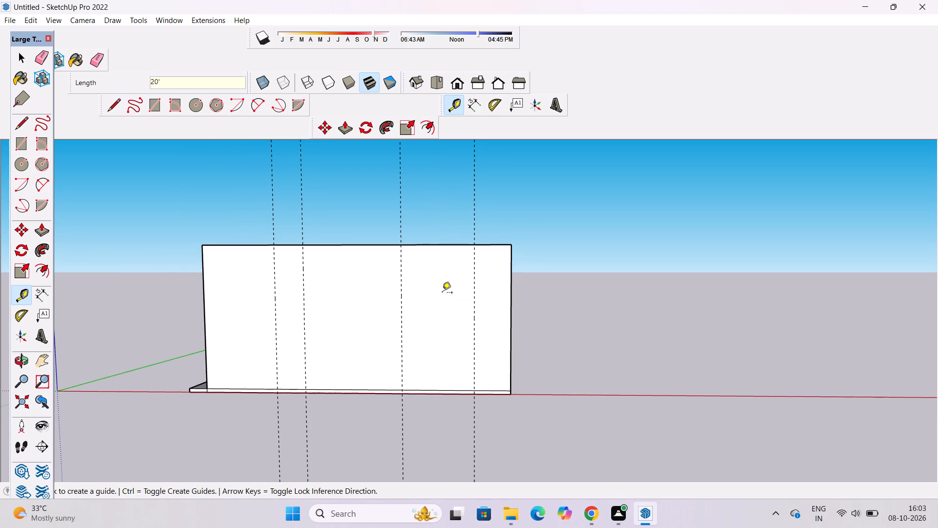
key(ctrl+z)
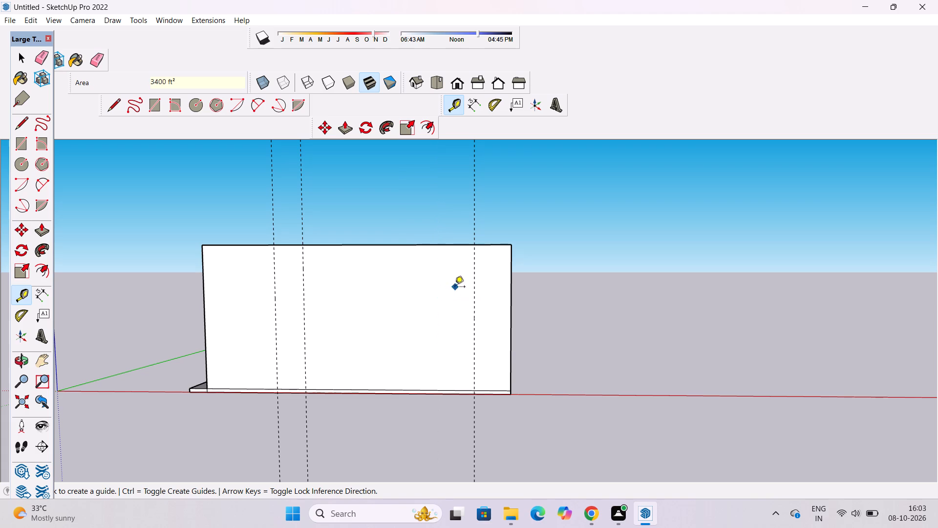
Place a vertical guide 15' from the guide nearest the edge opposite the 5' strip, toward the face's middle.
click(475, 267)
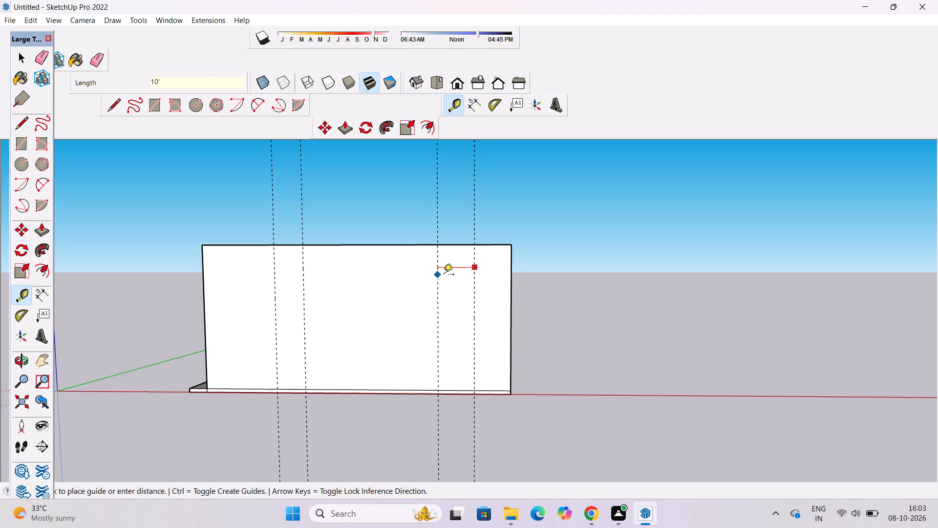
text(15)
key(apostrophe)
key(Return)
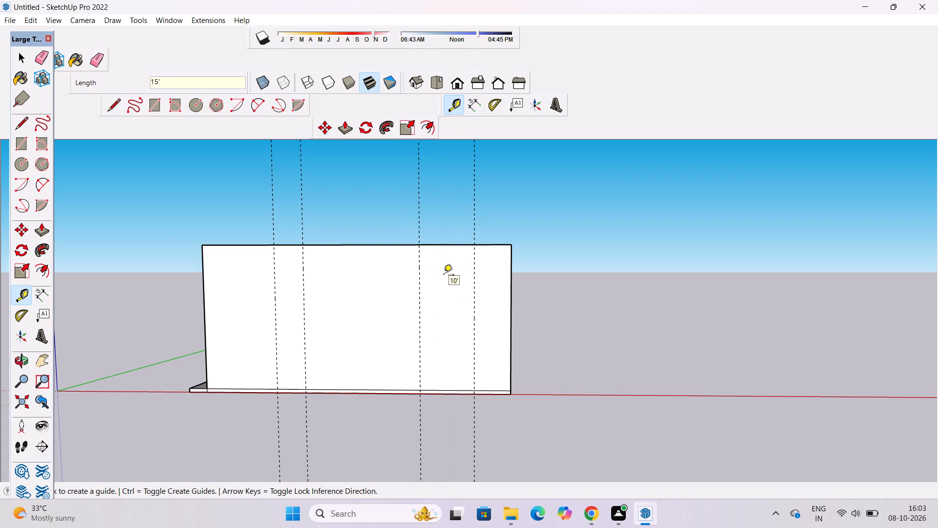
scroll(444, 276, up, 2)
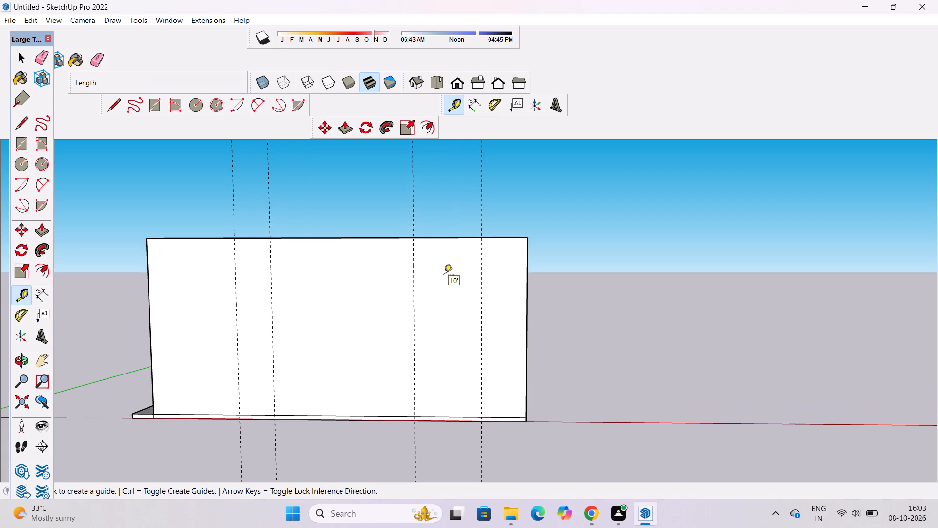
scroll(444, 276, up, 1)
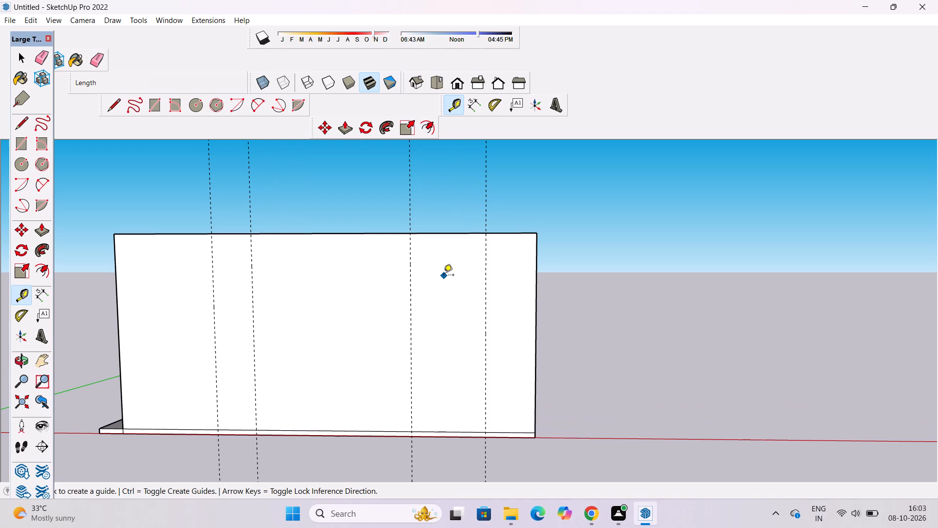
scroll(444, 278, down, 1)
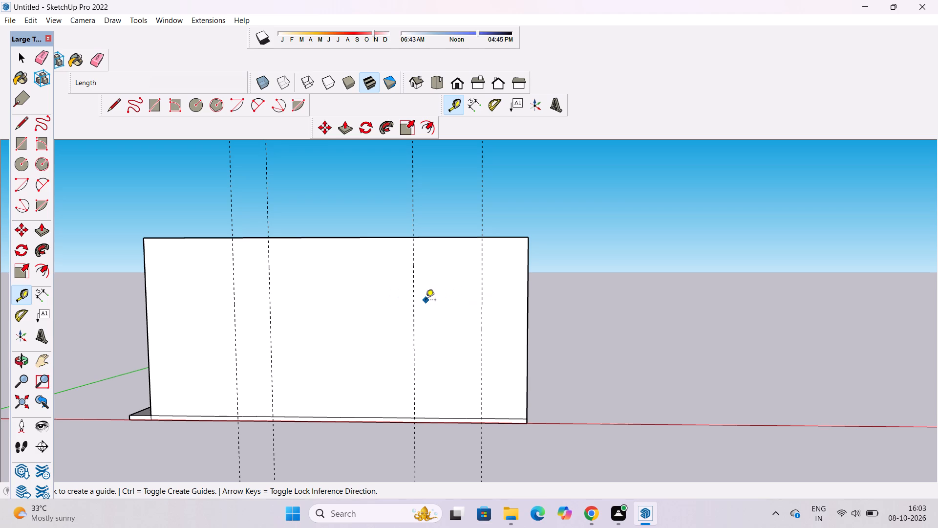
Undo the last guide and place a new vertical guide 15' inward from the guide nearest the edge opposite the 5' strip.
key(ctrl+z)
click(480, 265)
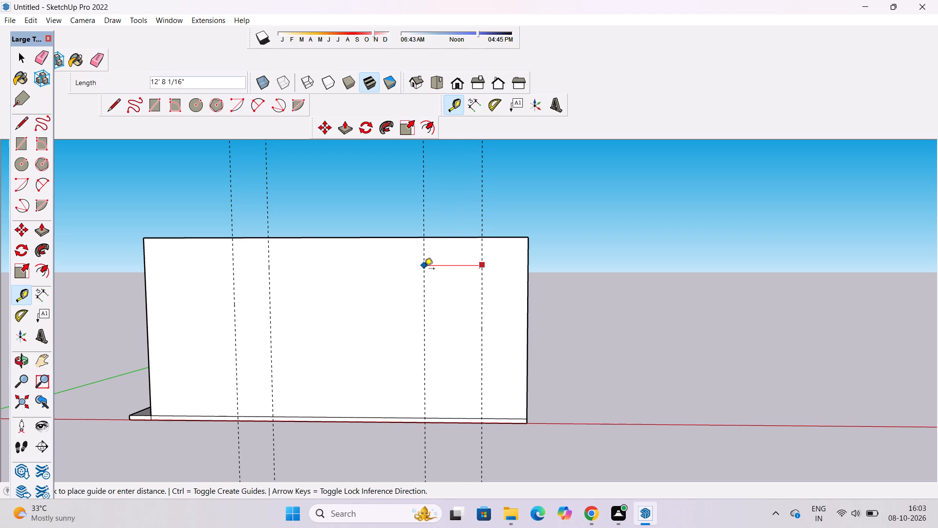
scroll(424, 269, up, 1)
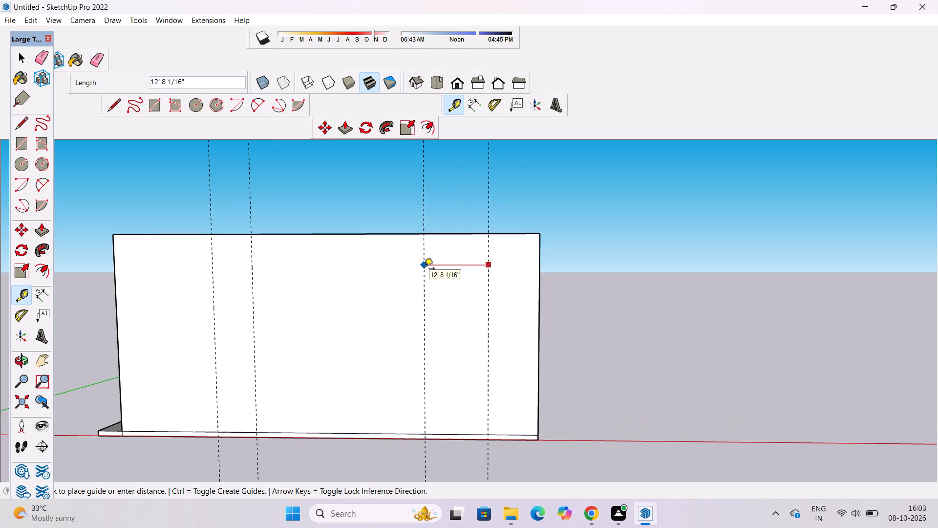
scroll(424, 269, down, 1)
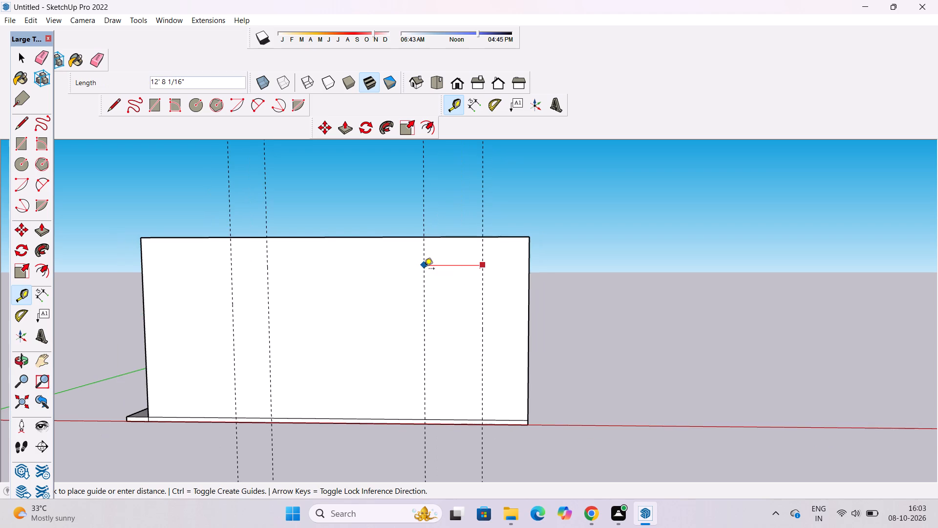
scroll(424, 269, up, 1)
scroll(424, 269, down, 1)
scroll(424, 269, up, 1)
scroll(424, 269, down, 5)
scroll(424, 269, up, 2)
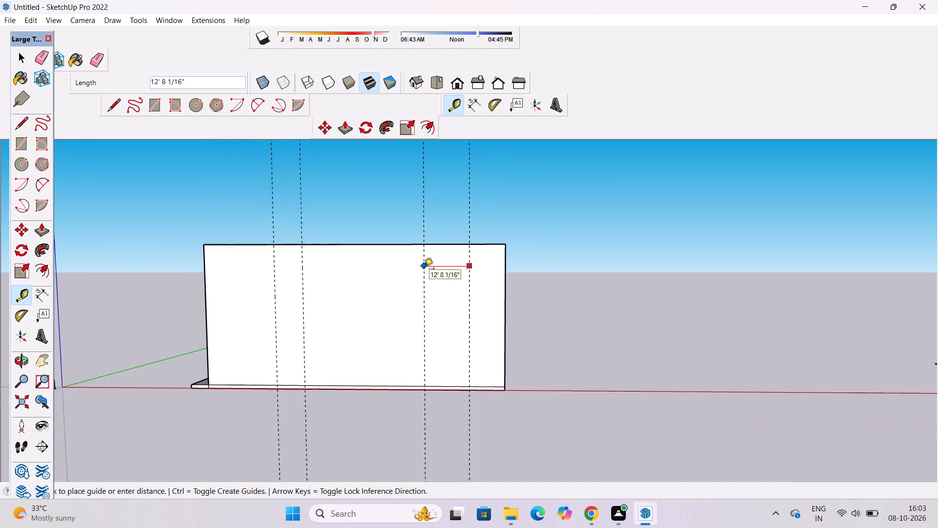
scroll(424, 269, up, 2)
scroll(424, 269, down, 3)
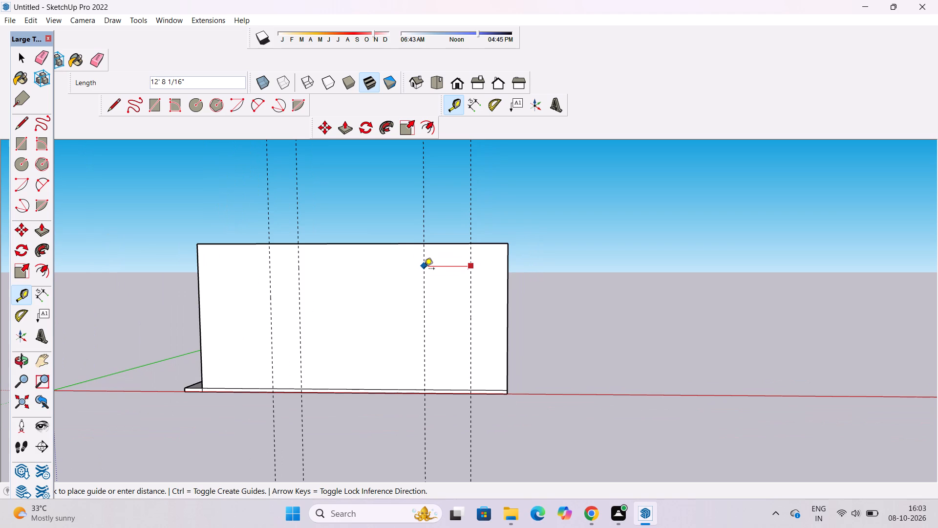
scroll(424, 269, up, 4)
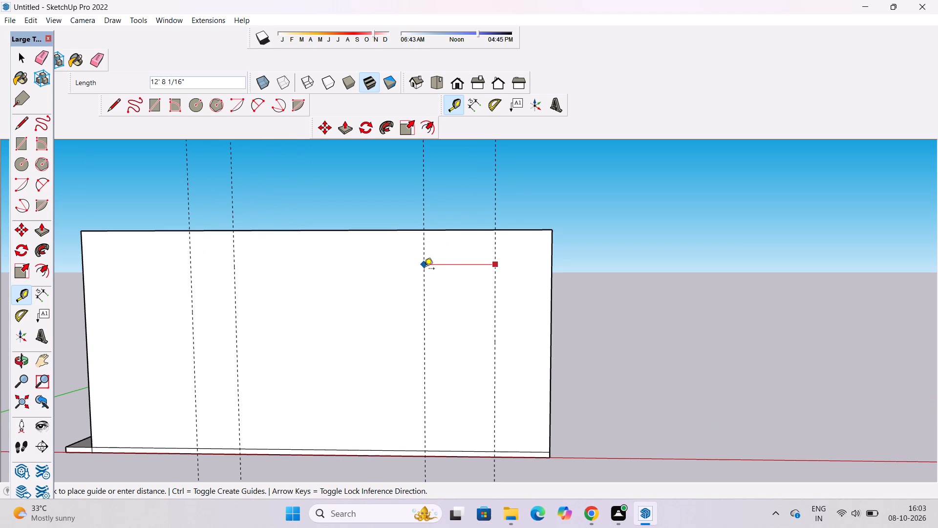
scroll(424, 277, down, 6)
scroll(411, 317, up, 1)
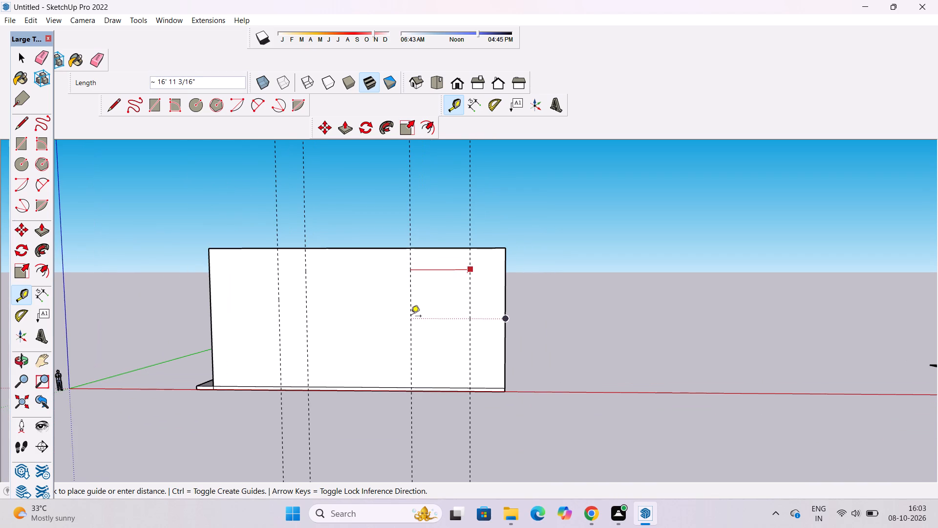
text(15')
key(Return)
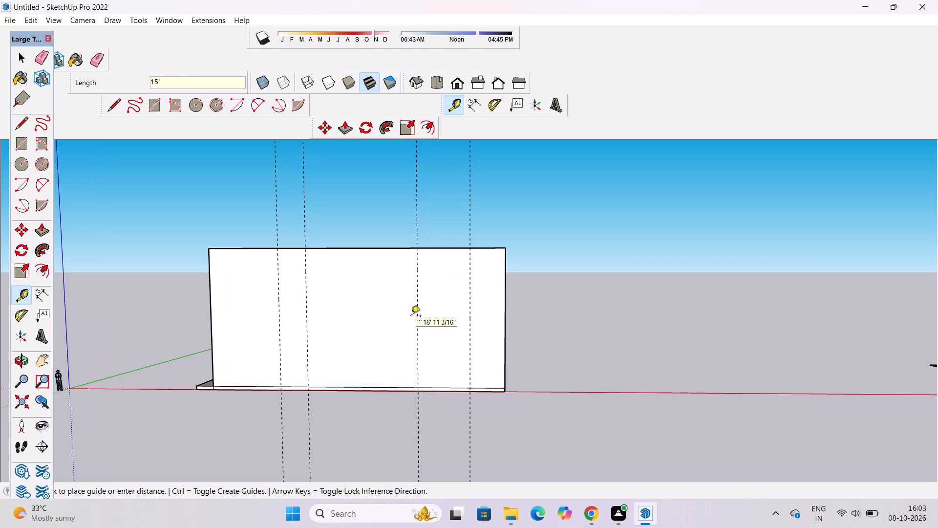
Examine the spacing of the front face's four vertical guides at several zoom distances.
scroll(411, 317, up, 4)
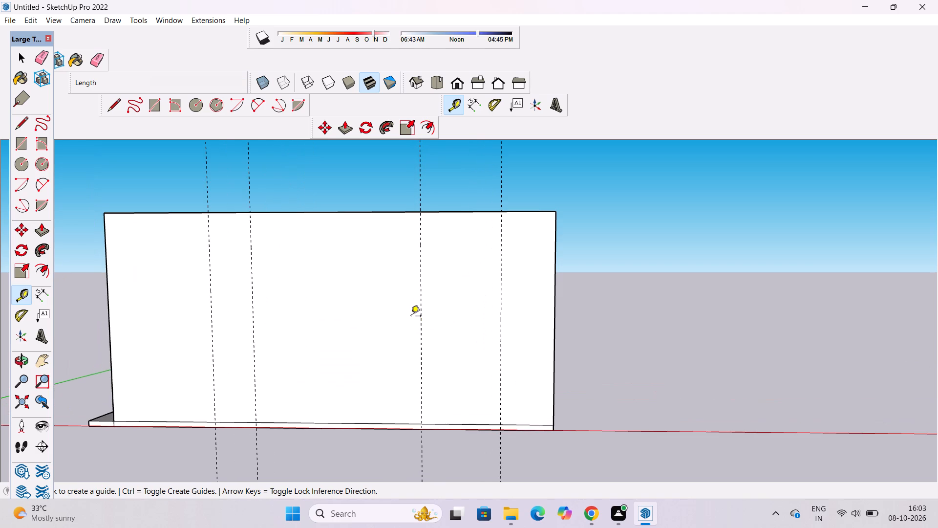
scroll(411, 317, down, 3)
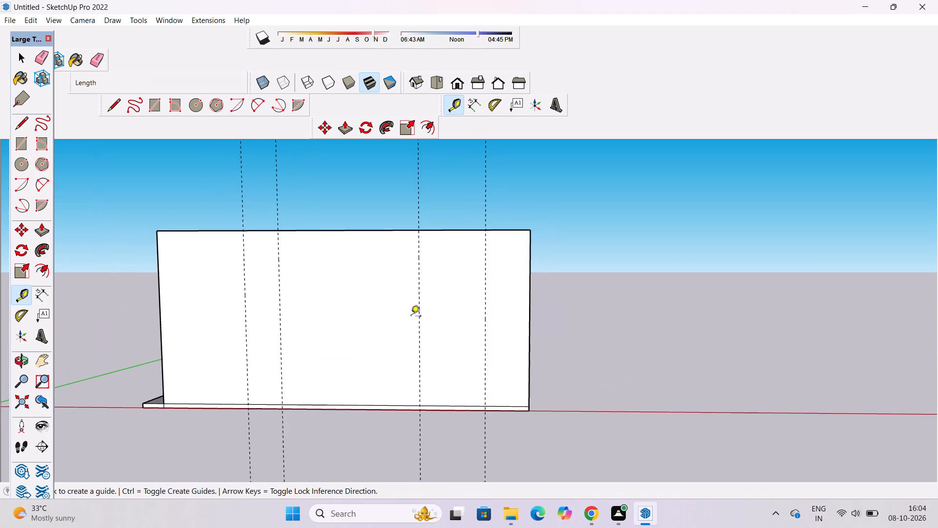
scroll(411, 317, up, 3)
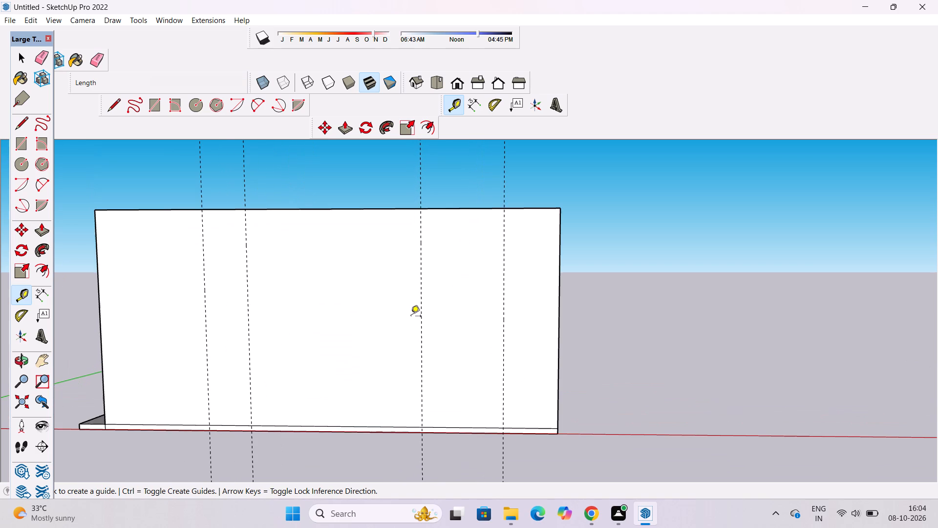
scroll(411, 317, down, 1)
scroll(411, 317, up, 1)
scroll(411, 317, down, 1)
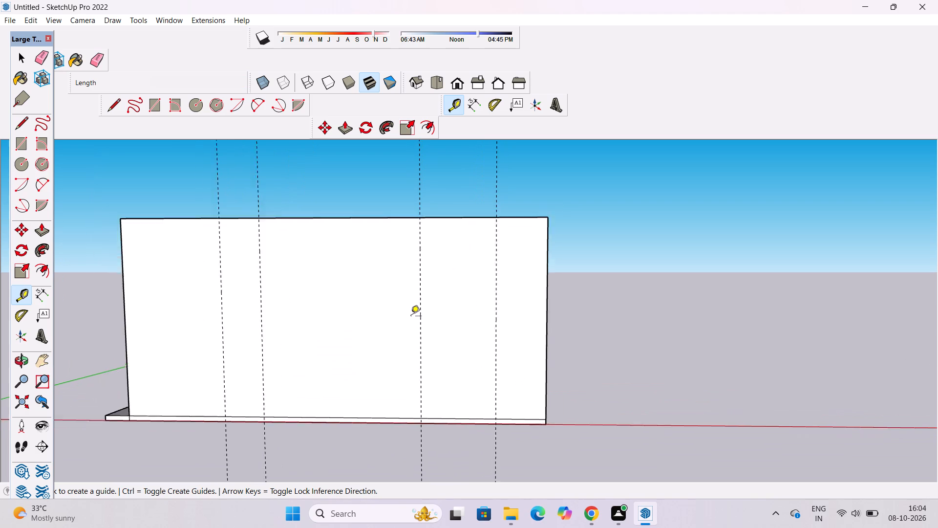
scroll(411, 317, down, 1)
scroll(411, 317, up, 1)
scroll(411, 317, down, 2)
scroll(411, 317, up, 2)
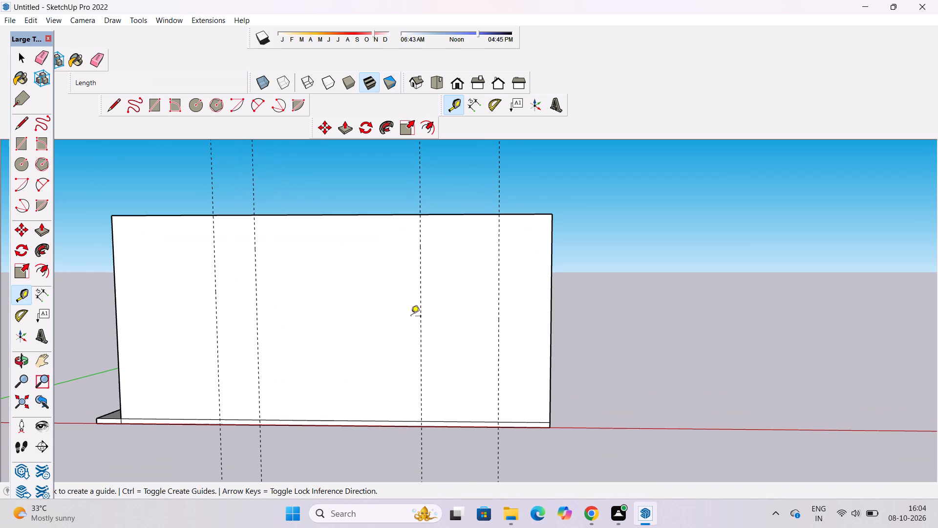
scroll(411, 317, down, 2)
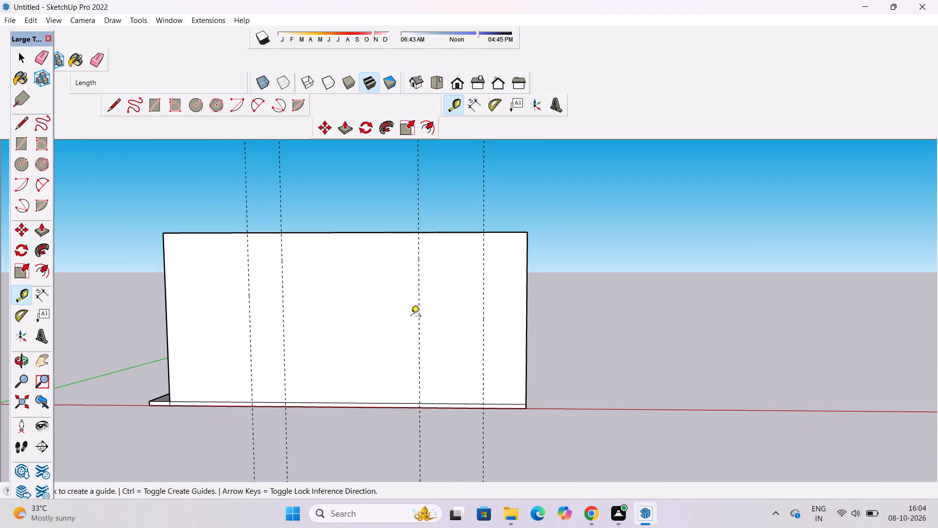
scroll(411, 317, down, 1)
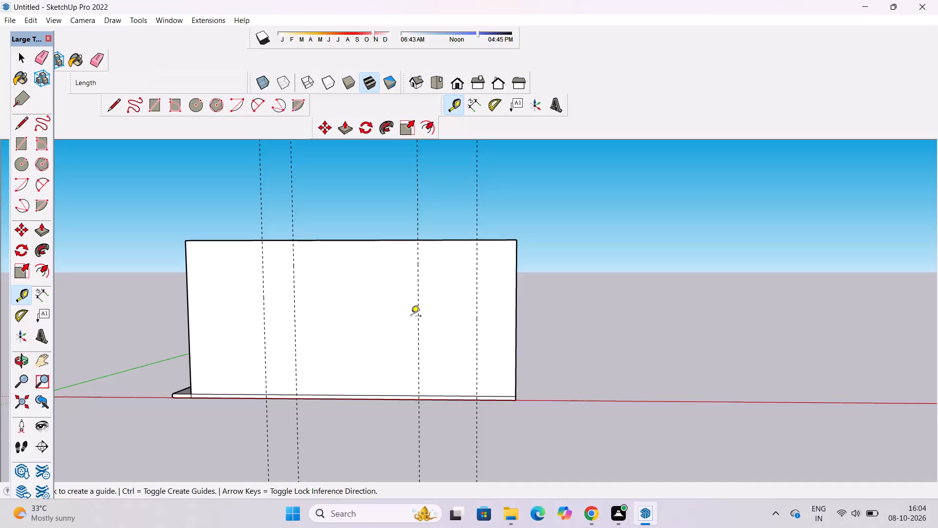
scroll(411, 317, up, 1)
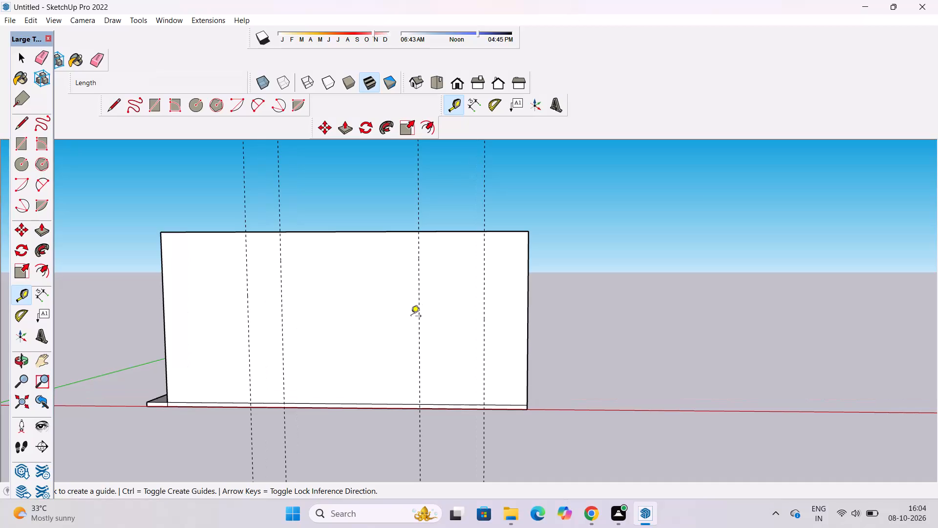
scroll(411, 317, up, 2)
scroll(411, 317, down, 2)
scroll(411, 317, up, 1)
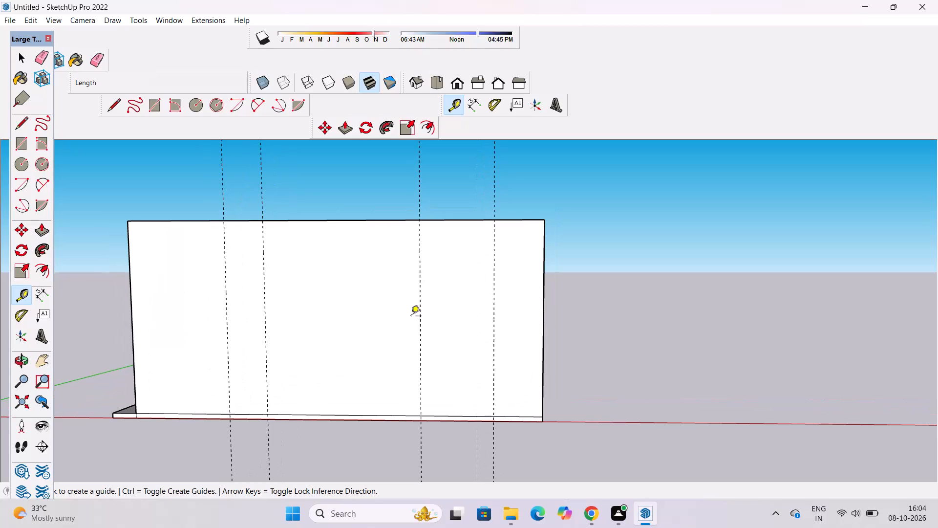
scroll(411, 317, up, 1)
scroll(411, 317, down, 2)
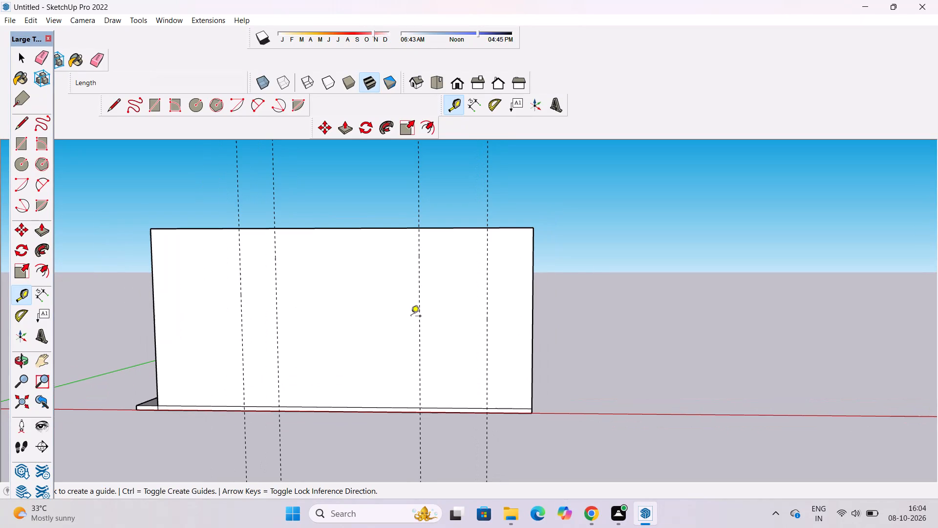
scroll(411, 317, up, 2)
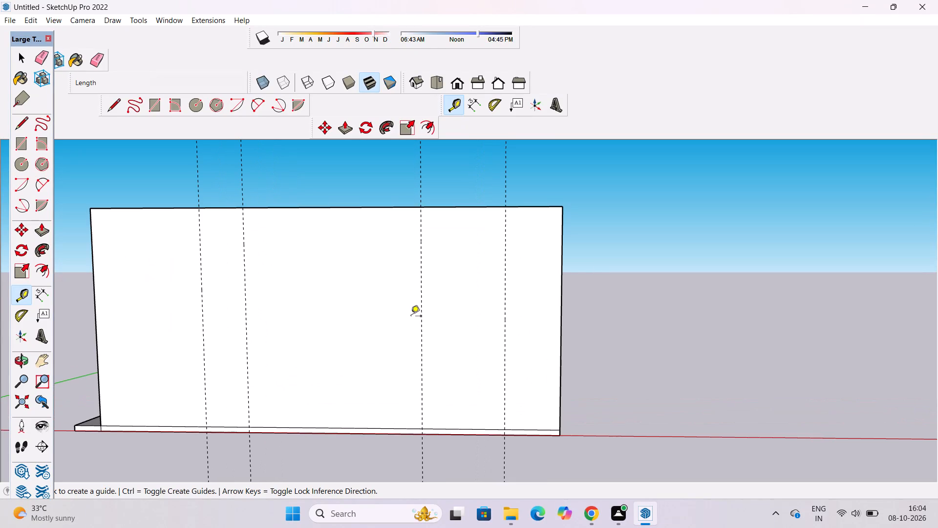
scroll(411, 317, down, 2)
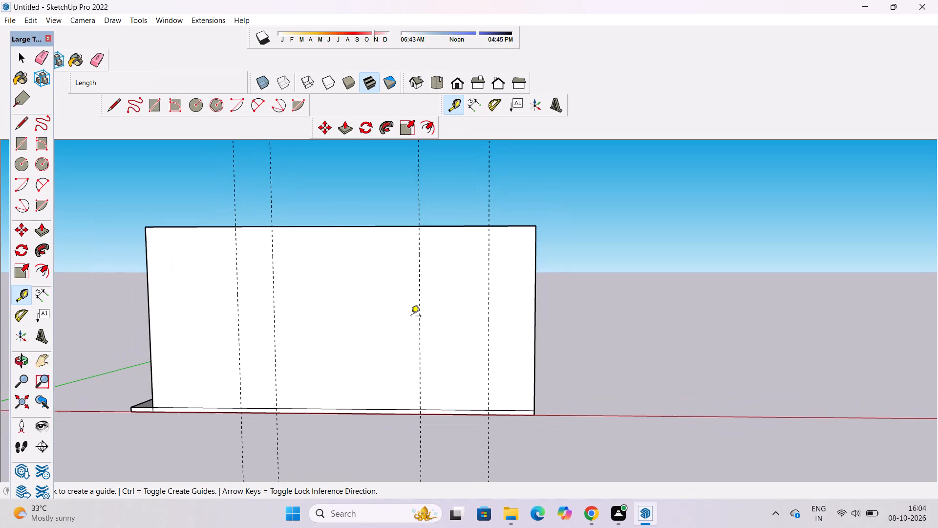
scroll(411, 317, up, 1)
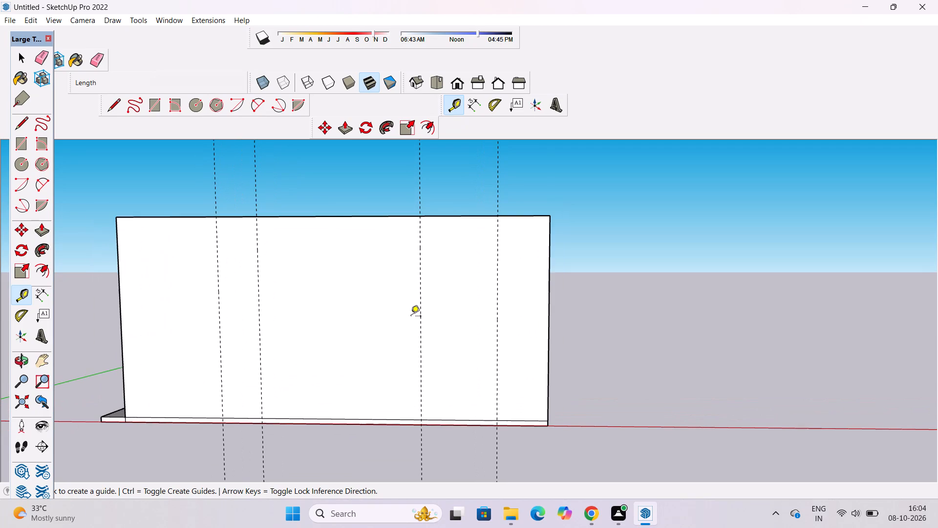
scroll(411, 317, down, 1)
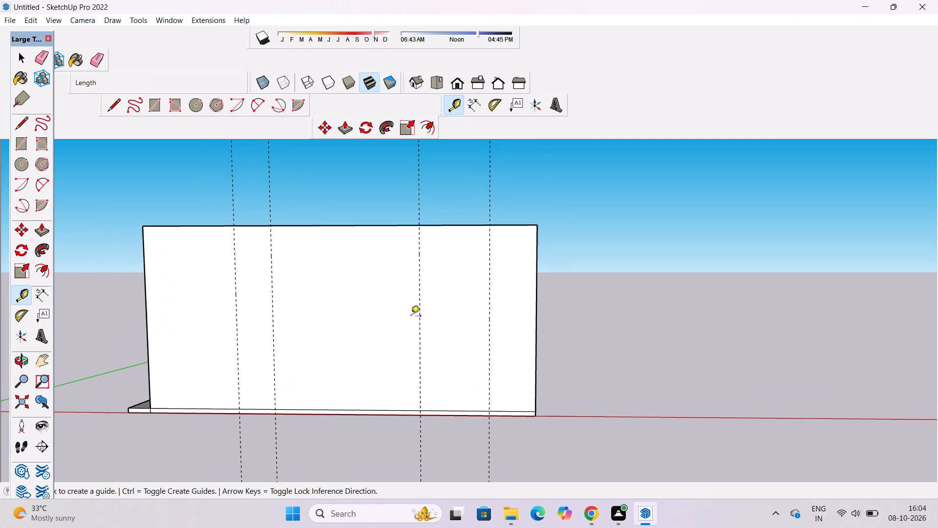
scroll(410, 316, down, 5)
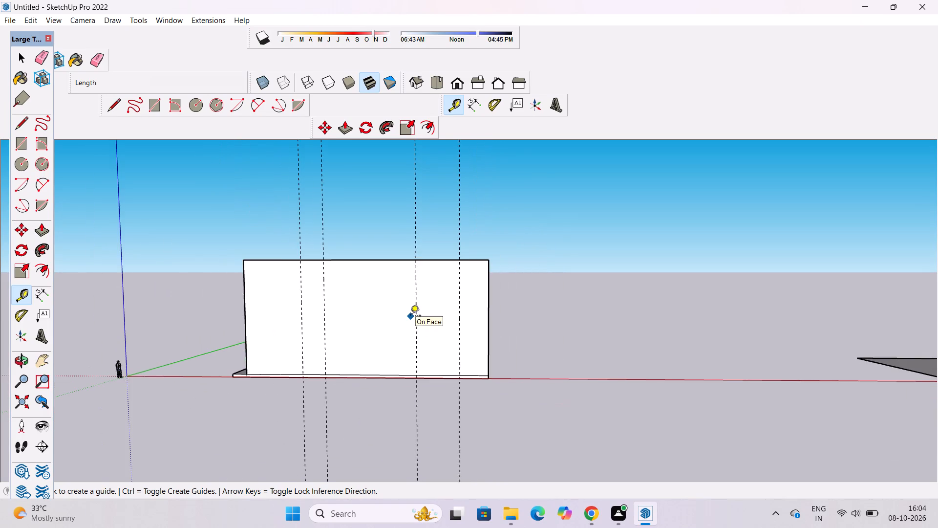
scroll(410, 316, up, 2)
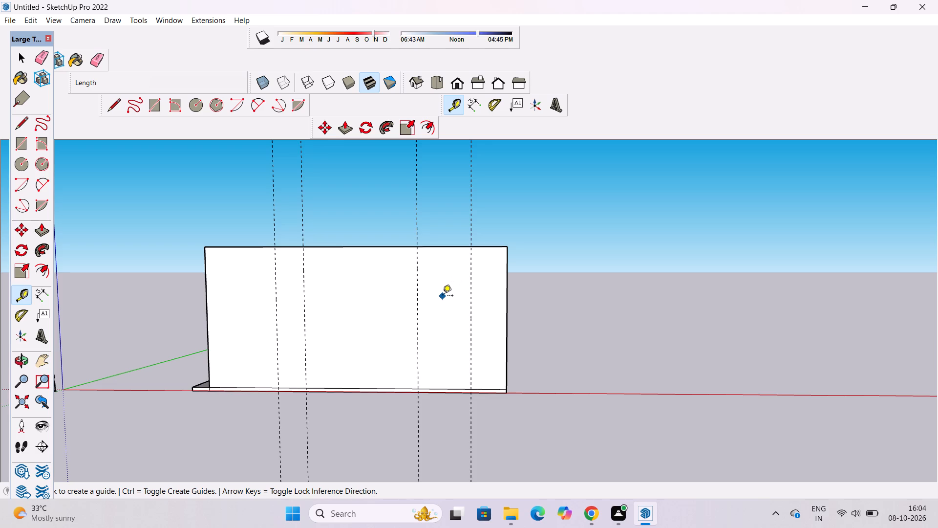
scroll(443, 296, down, 3)
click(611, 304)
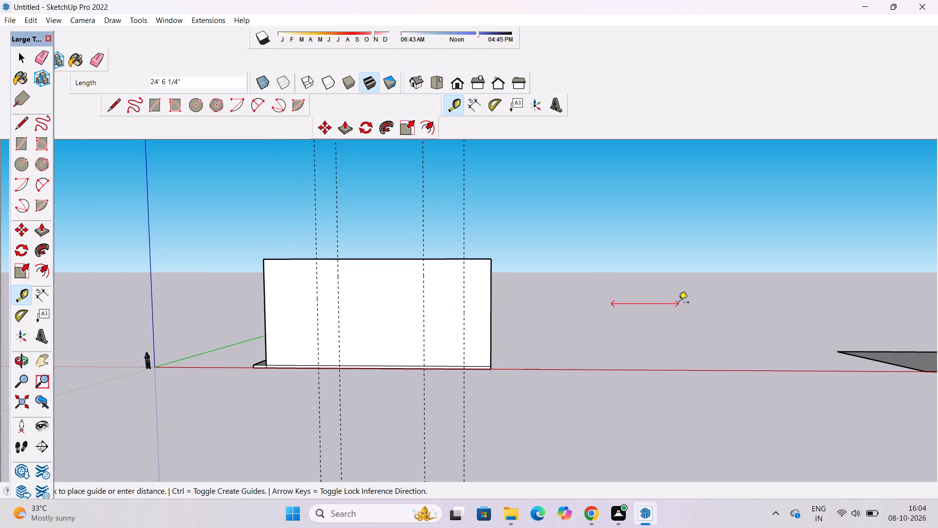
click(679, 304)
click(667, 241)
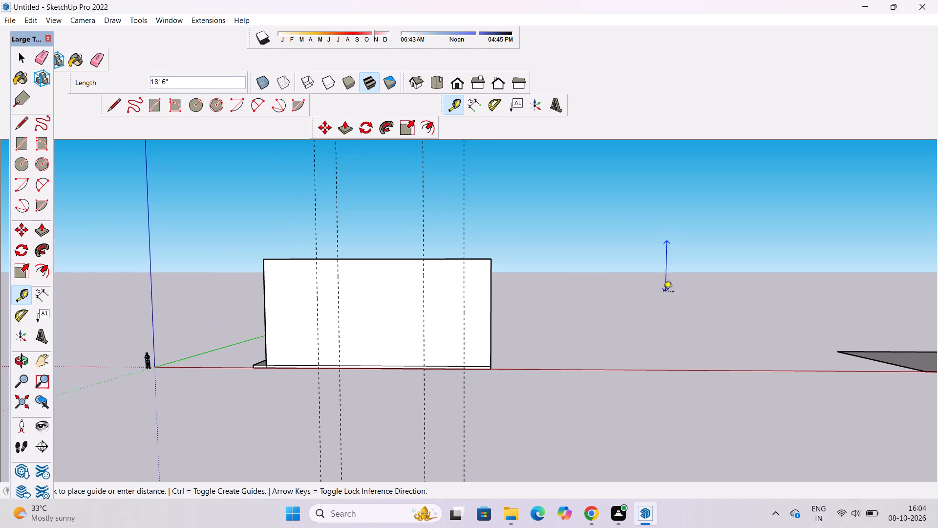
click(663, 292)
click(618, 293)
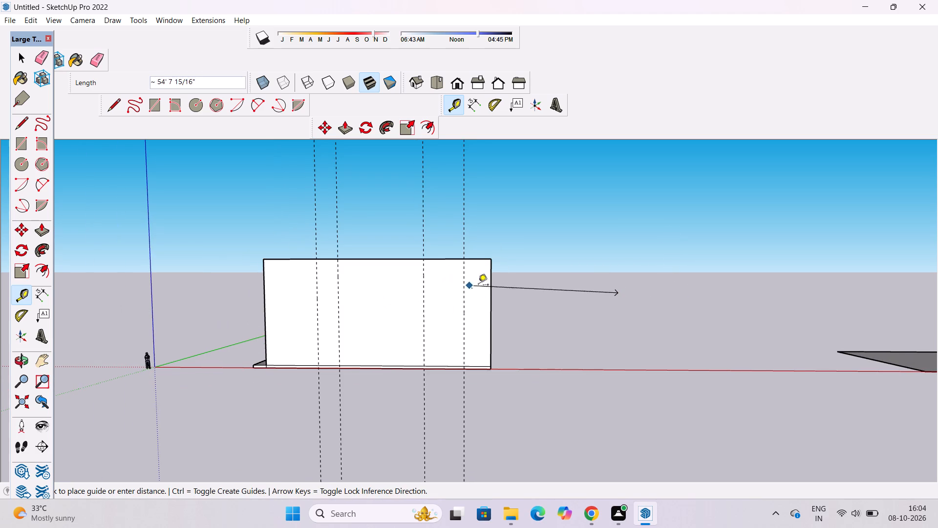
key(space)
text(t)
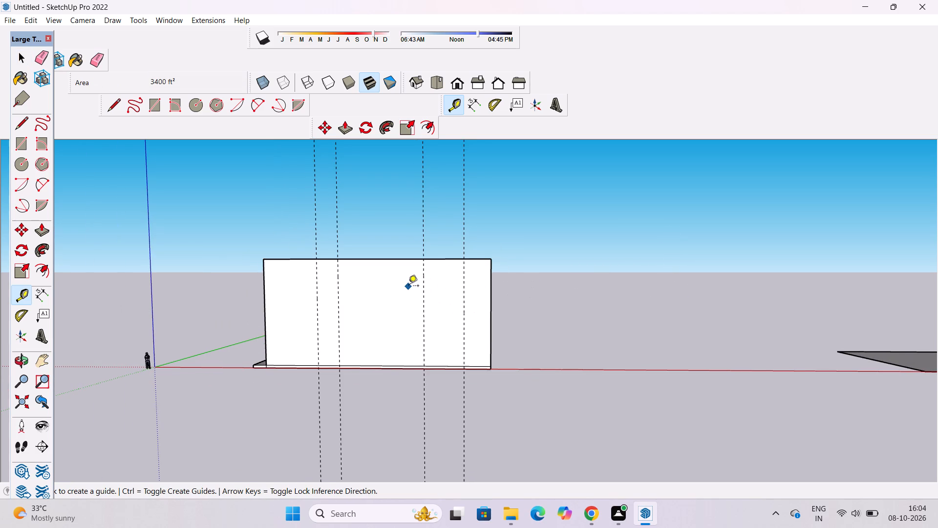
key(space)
Draw an 8' by 40' full-height rectangle on the front face between the two guides nearest the 5' strip.
text(r)
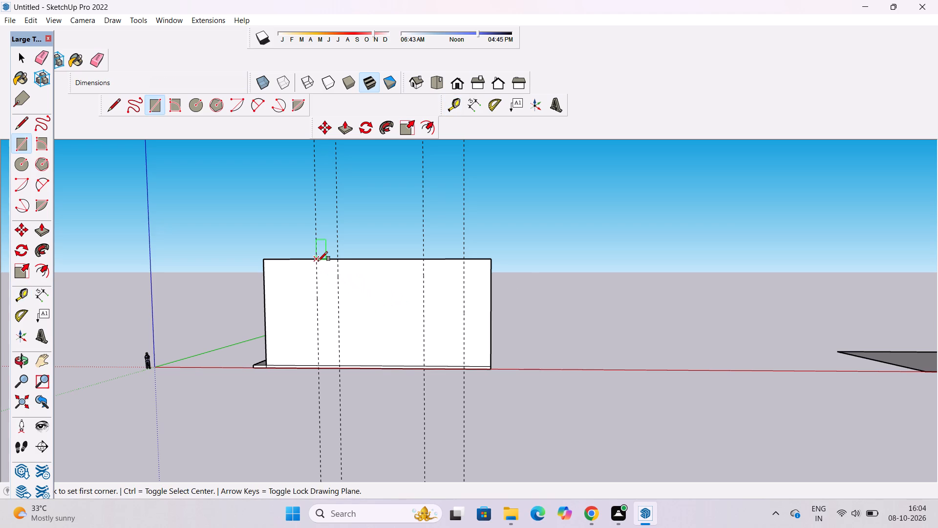
click(318, 261)
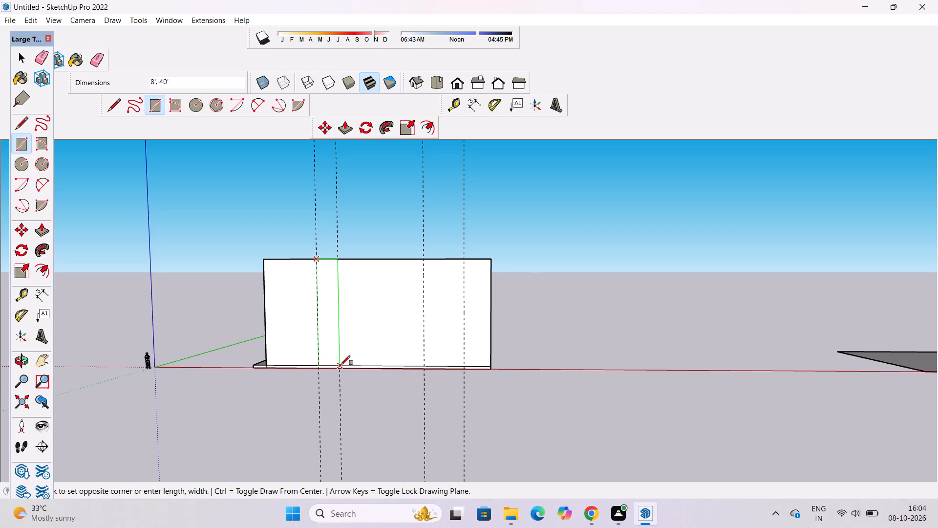
click(341, 365)
Draw a full-height rectangle on the front face between the two guides 15' apart, farthest from the 5' strip.
click(425, 260)
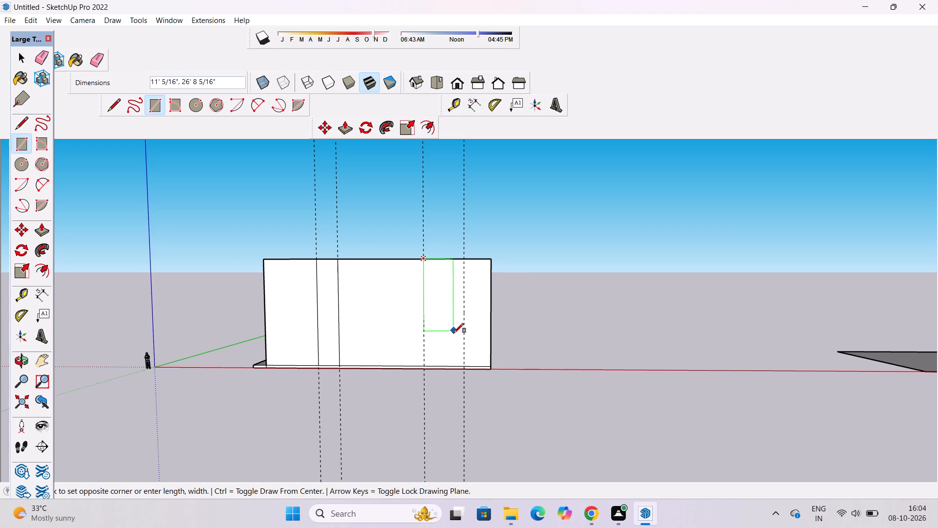
click(463, 363)
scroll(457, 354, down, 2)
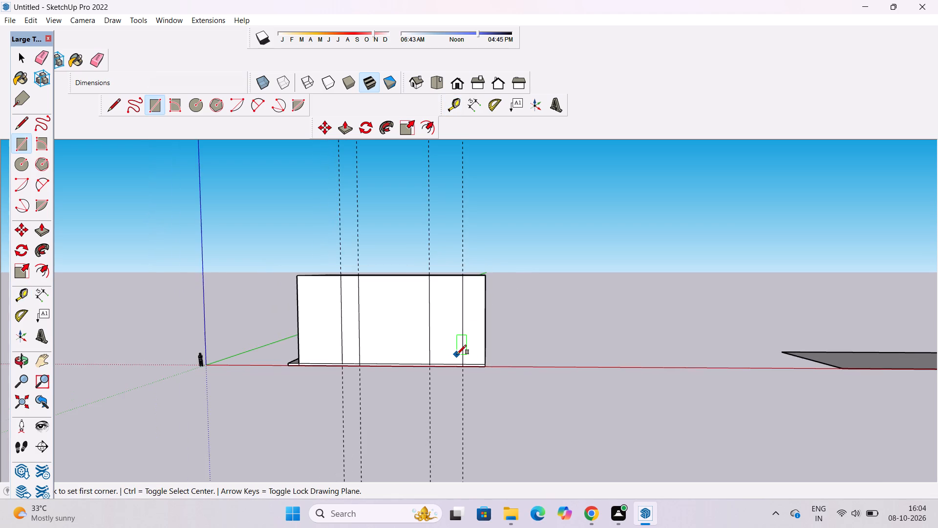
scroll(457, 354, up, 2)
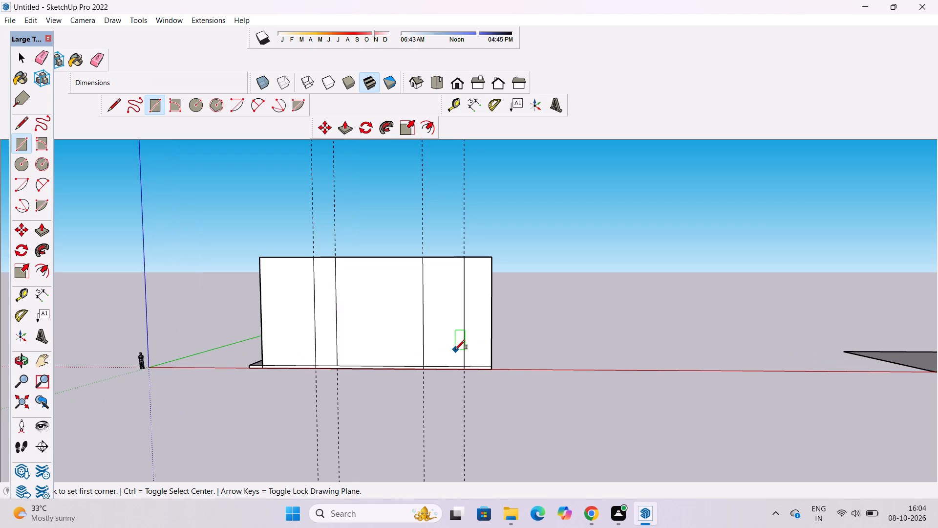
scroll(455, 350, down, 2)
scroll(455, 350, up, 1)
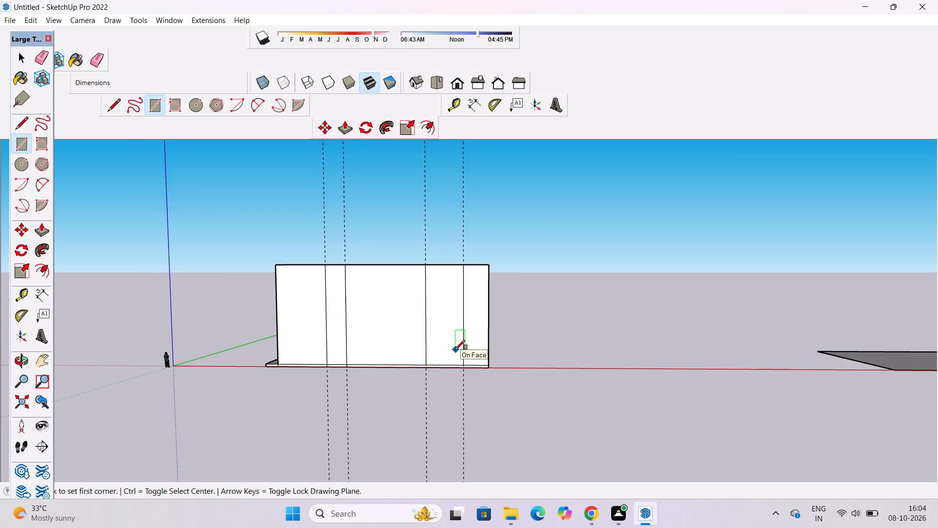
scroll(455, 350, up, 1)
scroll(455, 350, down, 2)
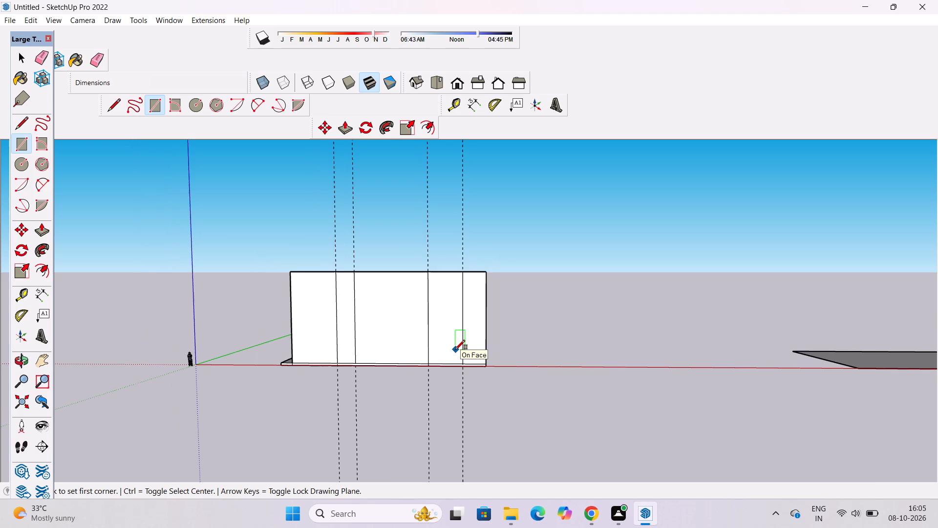
Examine the layout of the full-height bands on the block's front face from nearer and farther distances.
scroll(455, 350, up, 1)
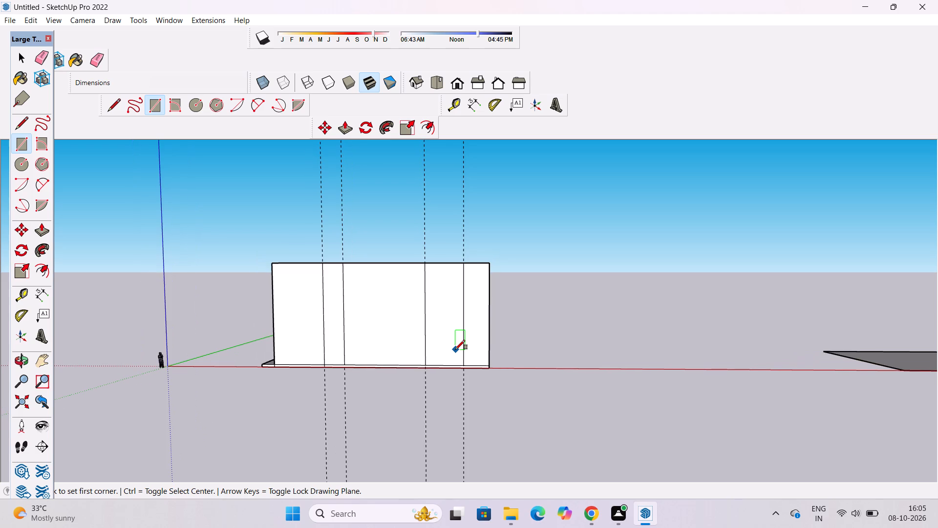
scroll(455, 350, down, 1)
scroll(455, 350, up, 2)
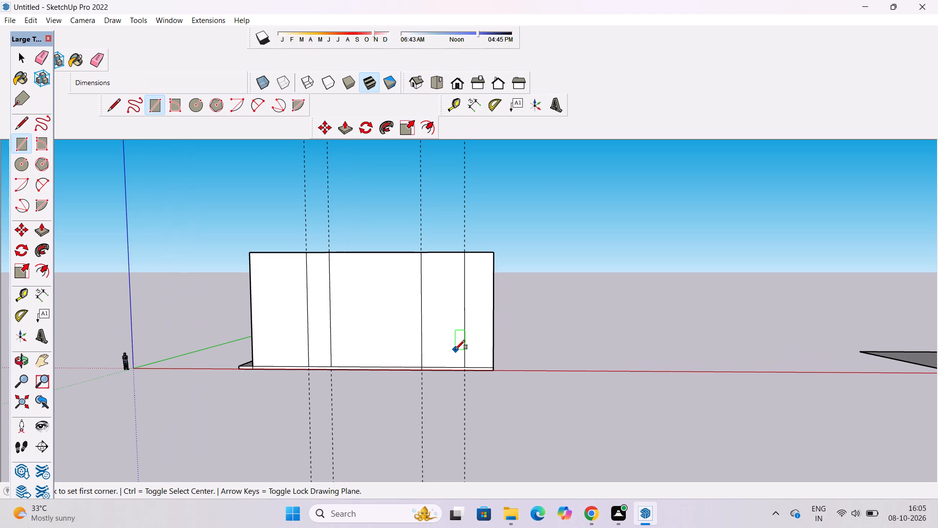
scroll(455, 350, down, 1)
scroll(455, 350, up, 1)
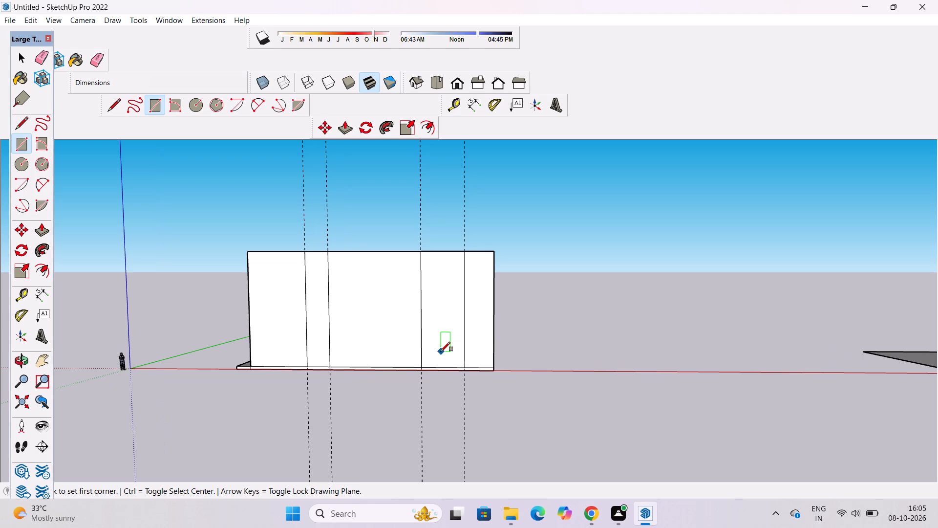
scroll(441, 352, down, 1)
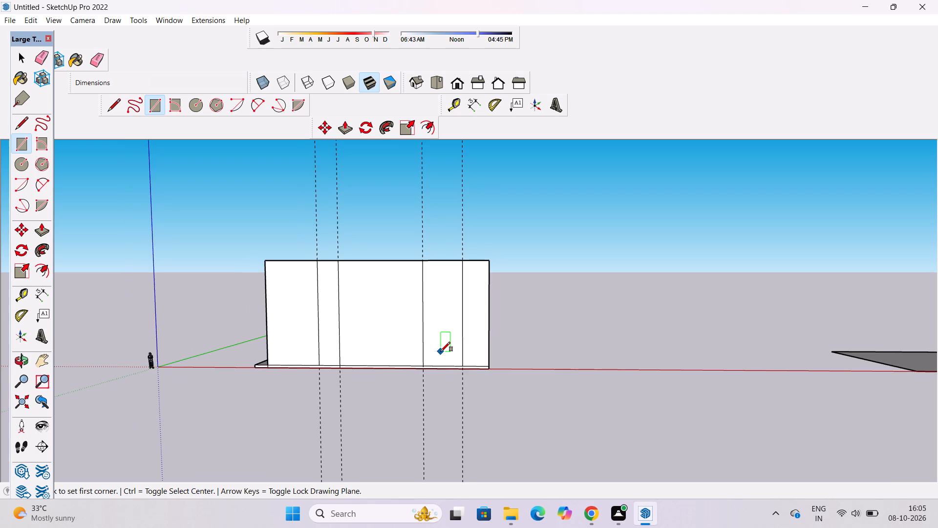
scroll(441, 352, up, 1)
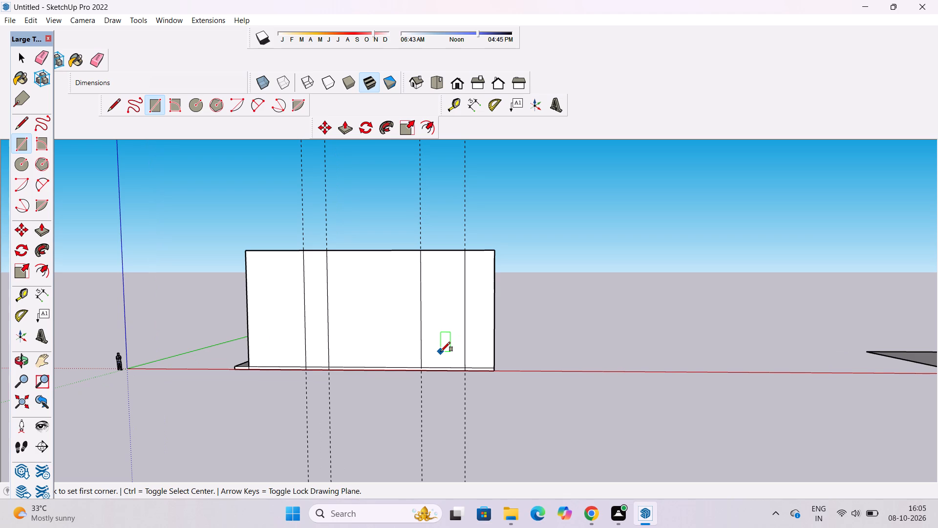
scroll(441, 352, down, 1)
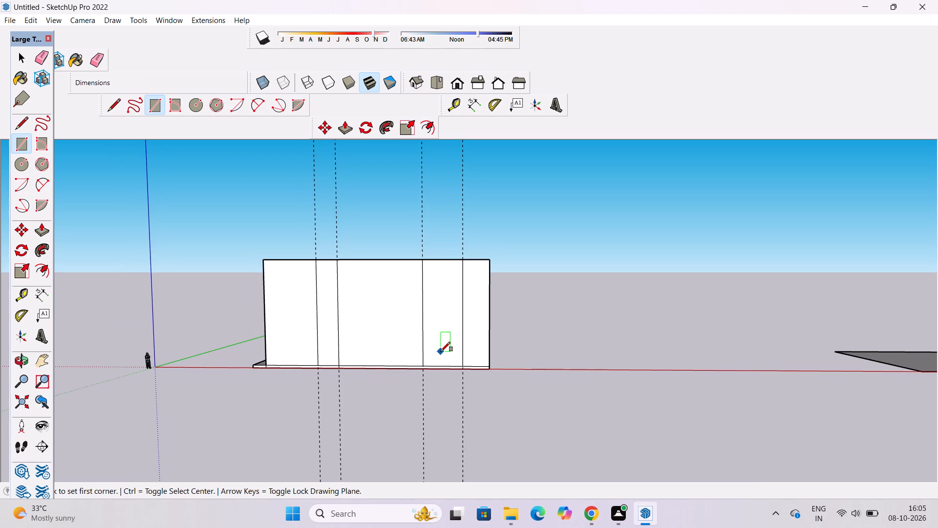
scroll(441, 352, up, 1)
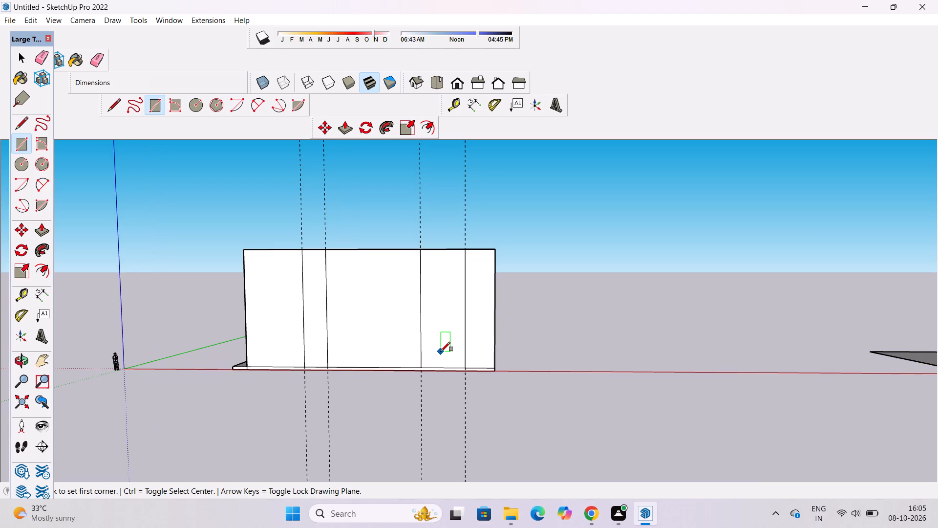
scroll(440, 352, down, 1)
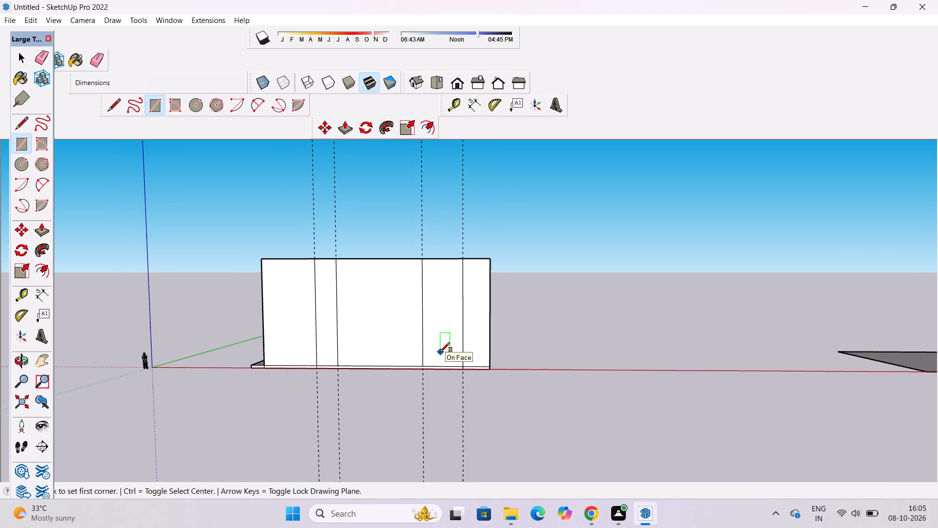
scroll(421, 352, down, 2)
Undo the two full-height rectangles drawn on the front face, keeping the four vertical guides.
key(space)
scroll(435, 335, up, 1)
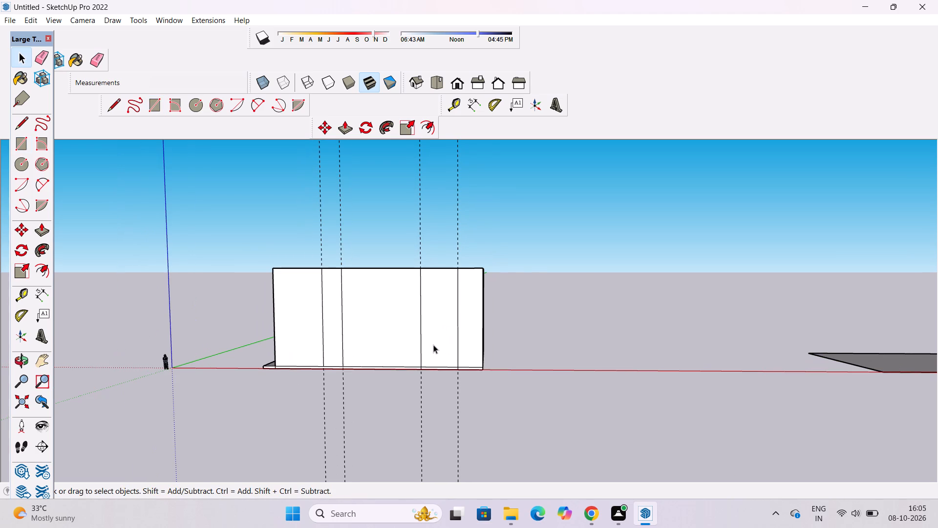
key(ctrl+z)
key(ctrl+z)
key(space)
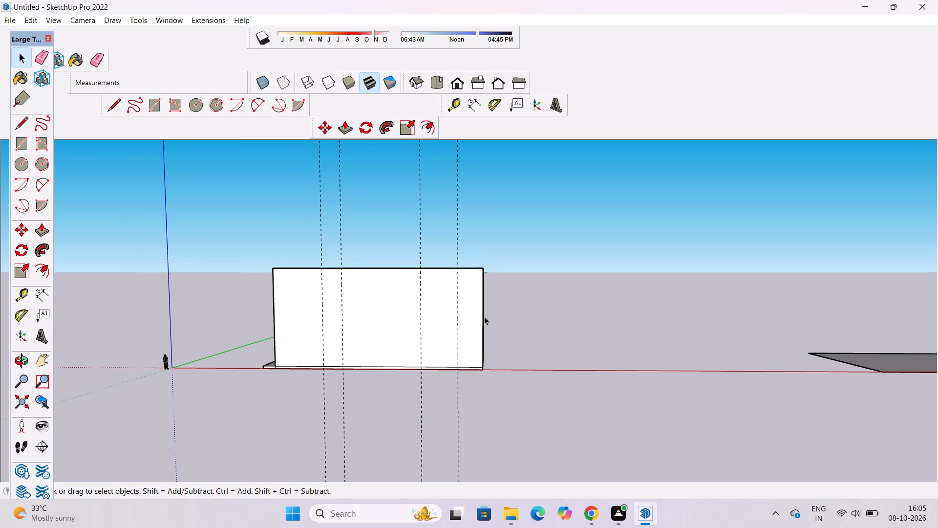
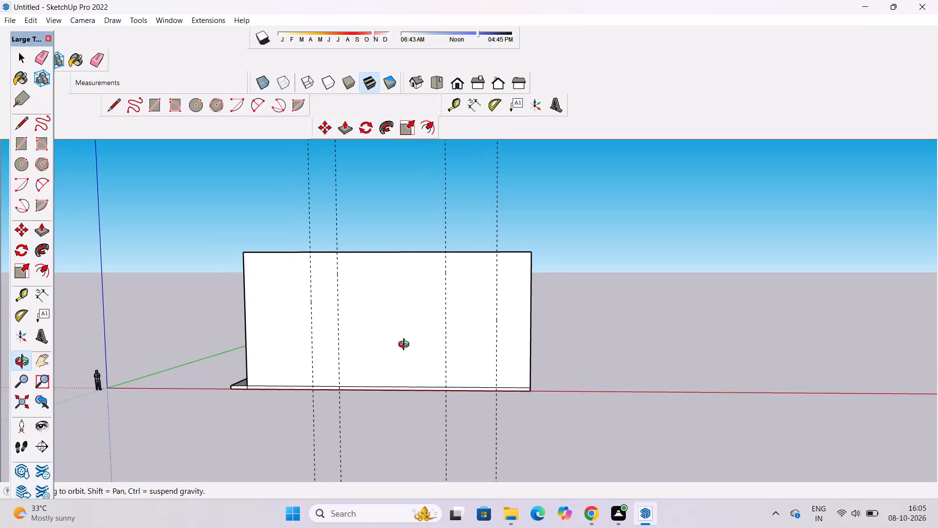
Examine the block's front face and its four vertical guides from several angles and distances.
drag(366, 331, 376, 341)
scroll(369, 334, up, 2)
shift+drag(368, 333, 373, 350)
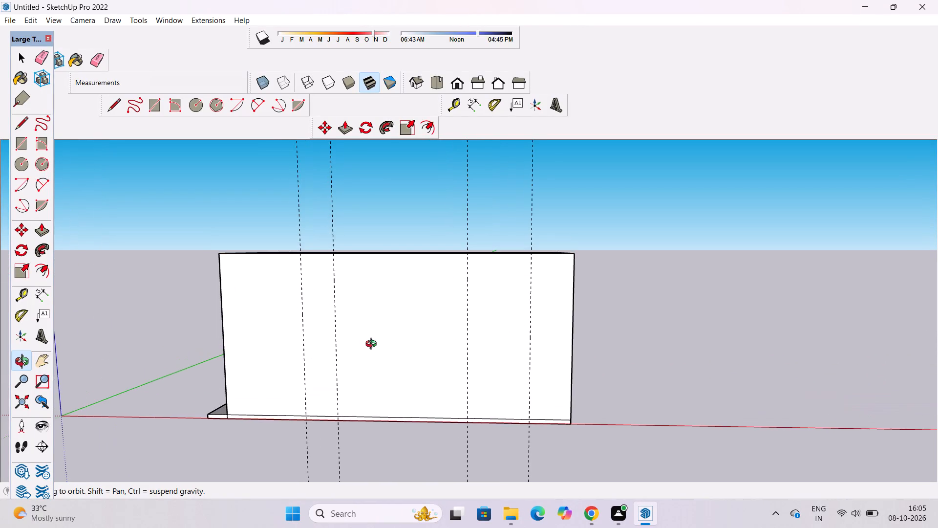
scroll(370, 341, up, 1)
shift+drag(370, 340, 374, 352)
scroll(399, 365, up, 1)
drag(424, 368, 413, 367)
scroll(407, 357, up, 2)
drag(407, 356, 408, 363)
scroll(409, 366, up, 4)
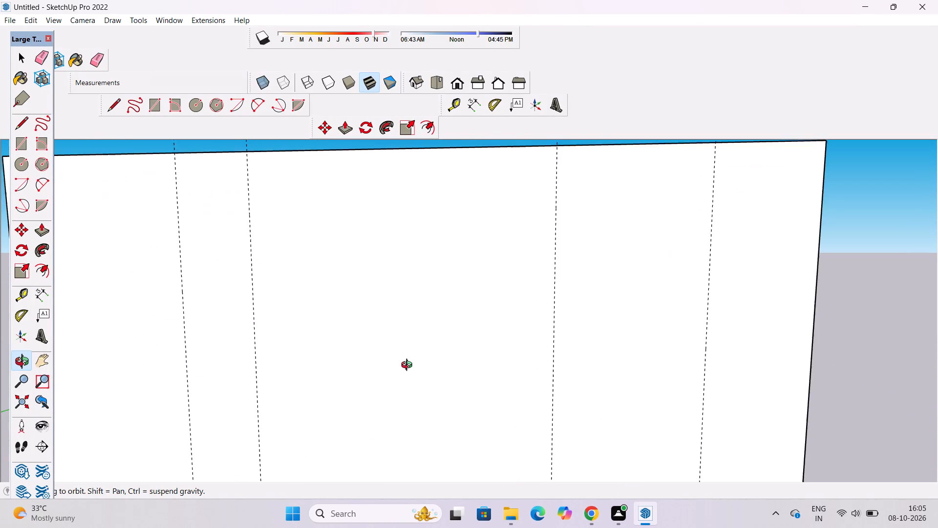
scroll(409, 366, down, 10)
shift+click(433, 356)
drag(413, 339, 426, 333)
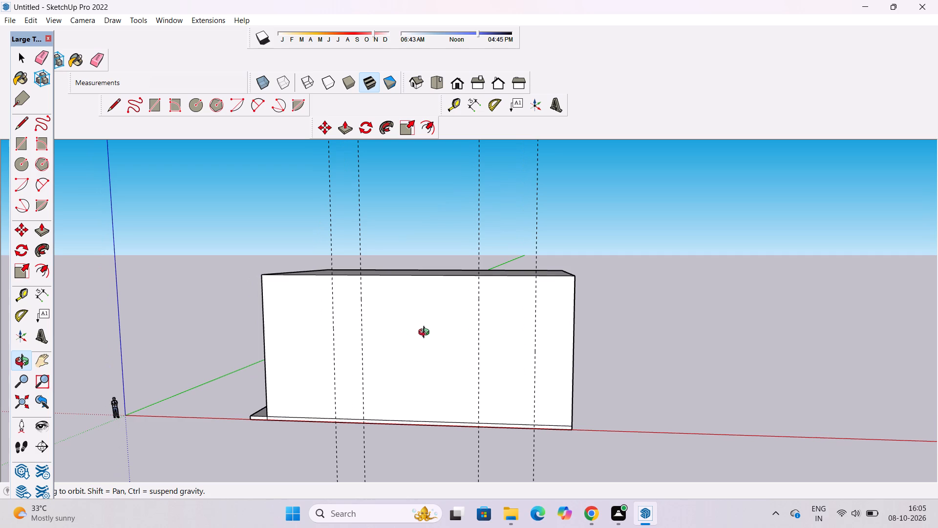
shift+drag(422, 334, 436, 338)
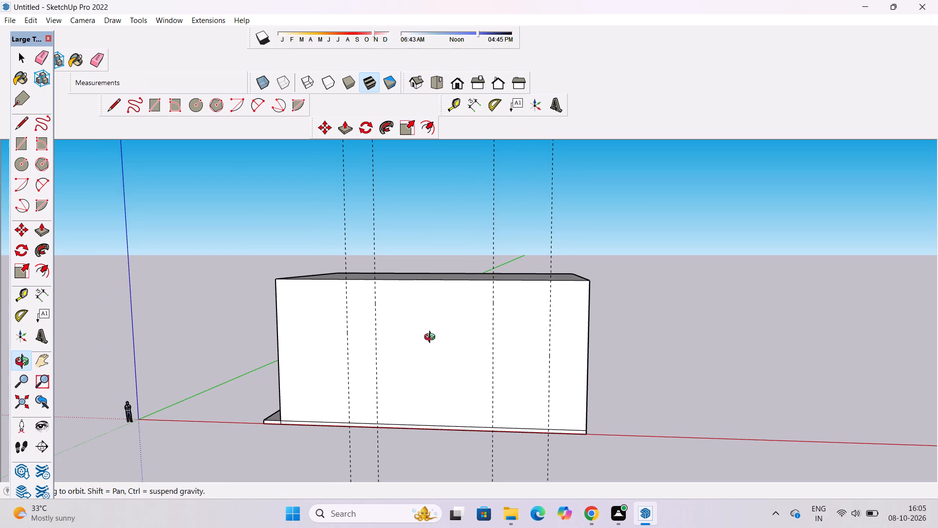
scroll(429, 338, up, 5)
scroll(429, 338, down, 5)
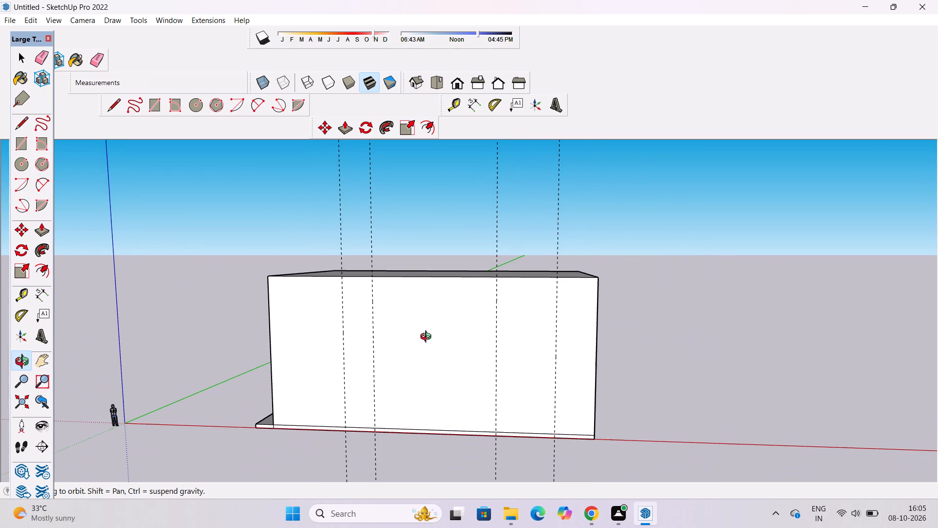
shift+drag(427, 346, 435, 361)
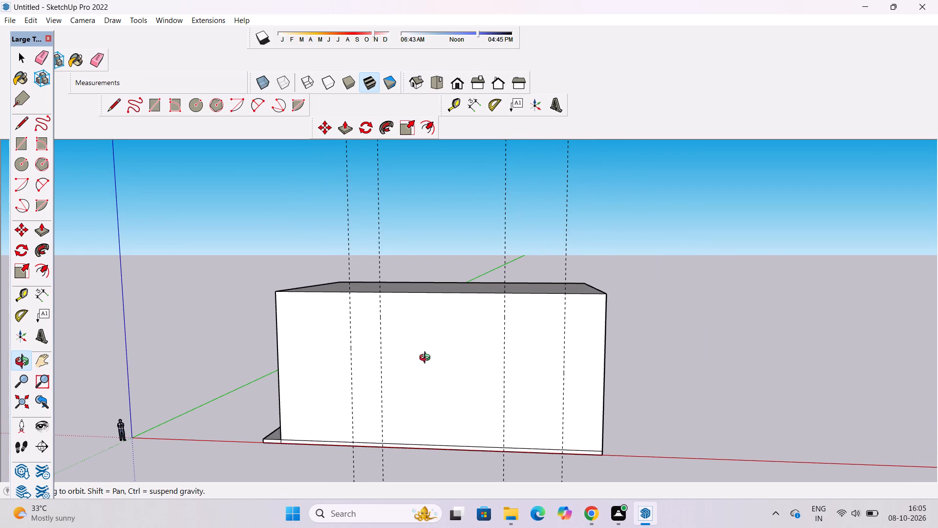
scroll(427, 359, up, 1)
shift+drag(423, 356, 425, 378)
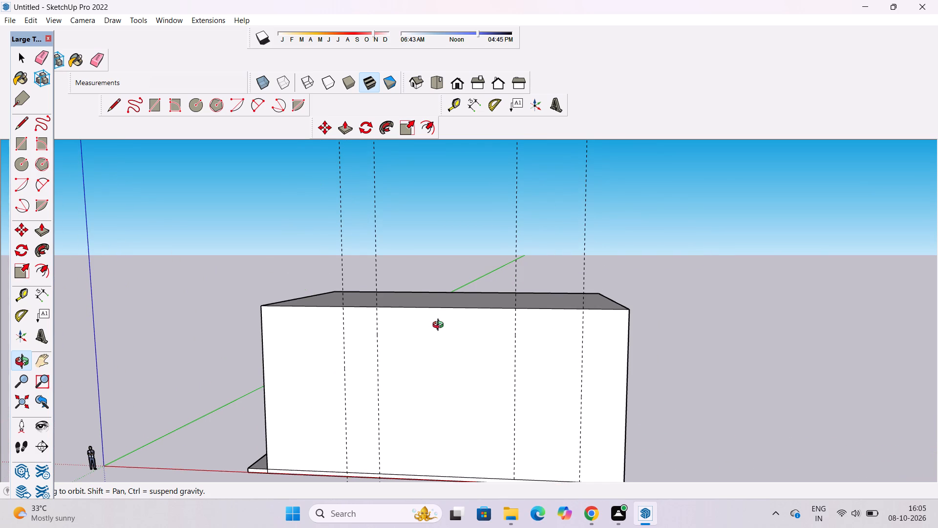
scroll(441, 327, down, 1)
shift+drag(457, 342, 528, 272)
scroll(525, 283, down, 1)
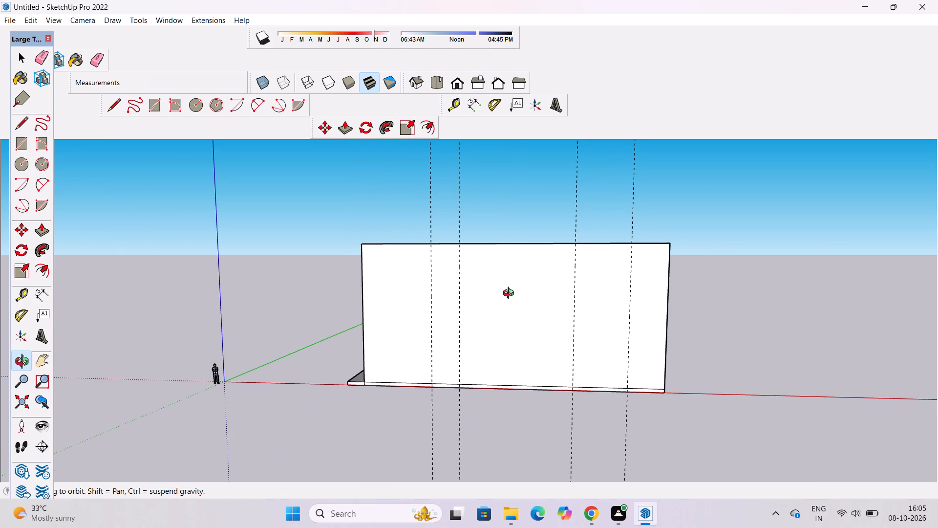
scroll(500, 298, down, 2)
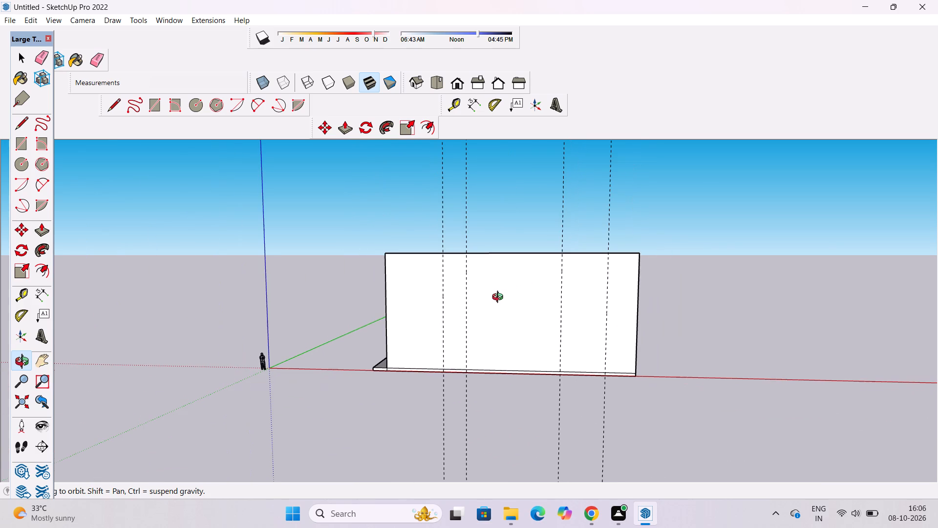
shift+drag(451, 333, 443, 295)
shift+drag(456, 286, 415, 308)
scroll(415, 308, up, 3)
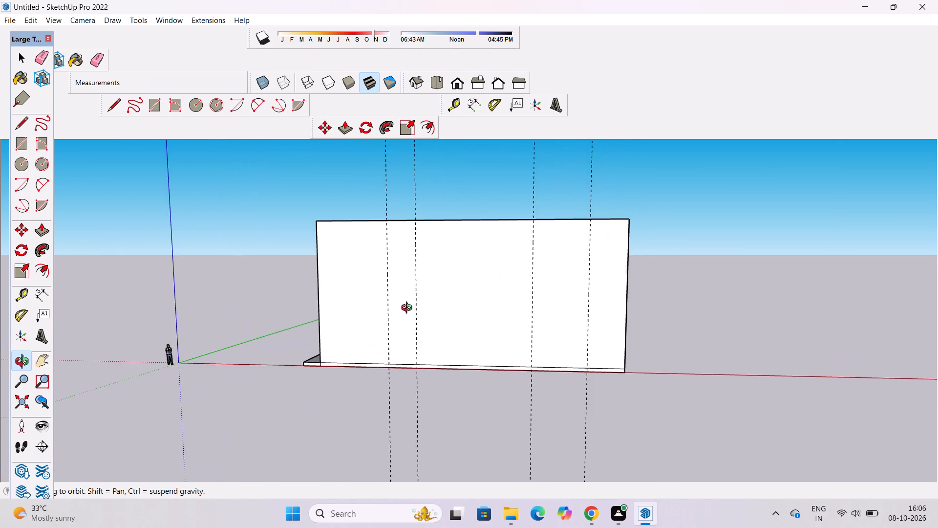
Erase the vertical guide nearest the 5' strip on the block's front face.
drag(409, 309, 438, 308)
click(438, 309)
key(e)
drag(397, 283, 383, 302)
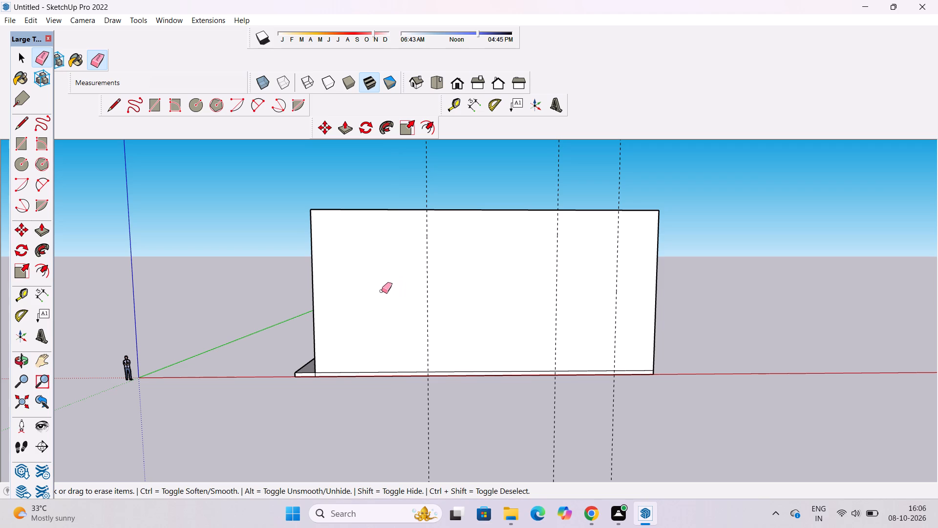
Place a vertical guide on the front face 21' from the block's vertical edge beside the 5' strip.
key(t)
scroll(346, 286, down, 1)
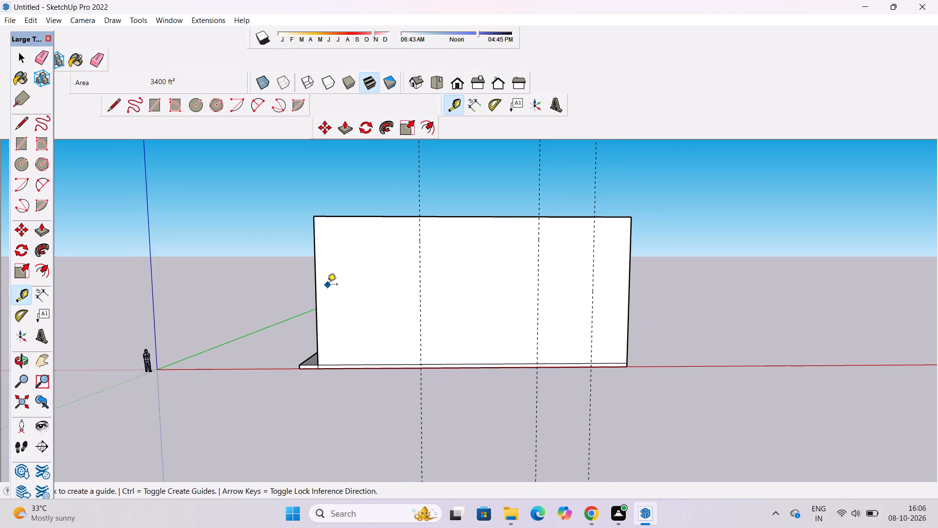
scroll(327, 285, down, 1)
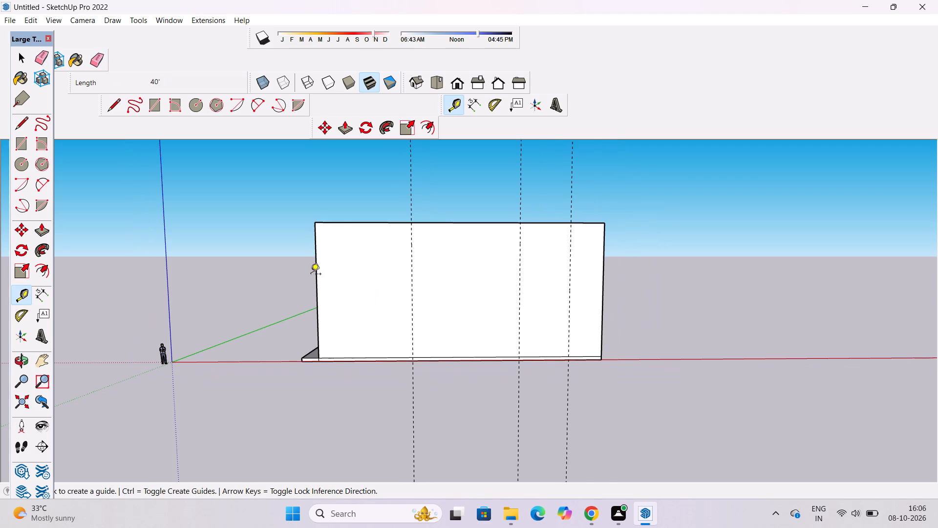
scroll(311, 275, down, 2)
scroll(314, 288, up, 5)
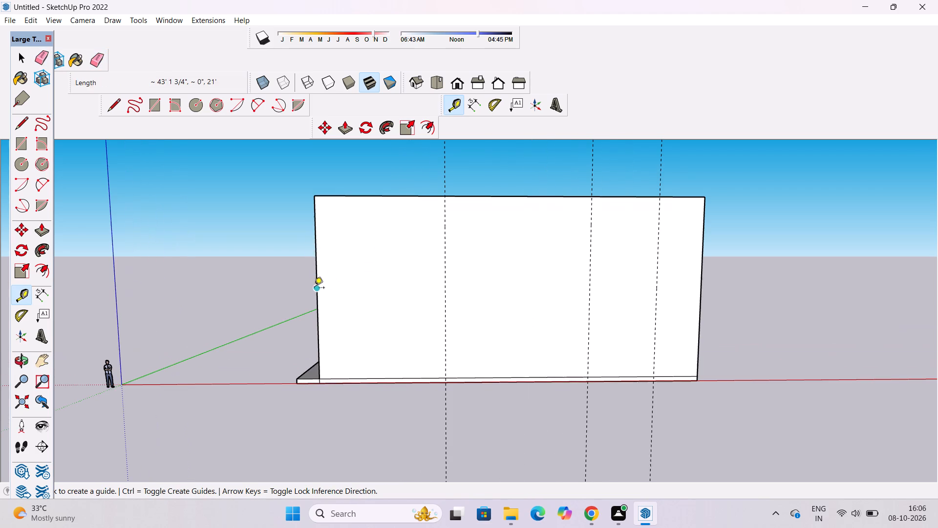
click(317, 292)
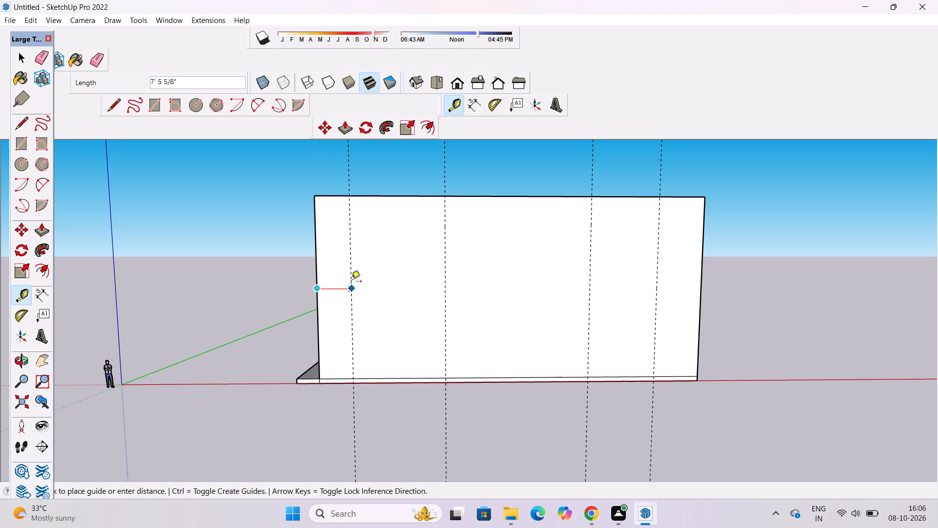
scroll(351, 282, down, 1)
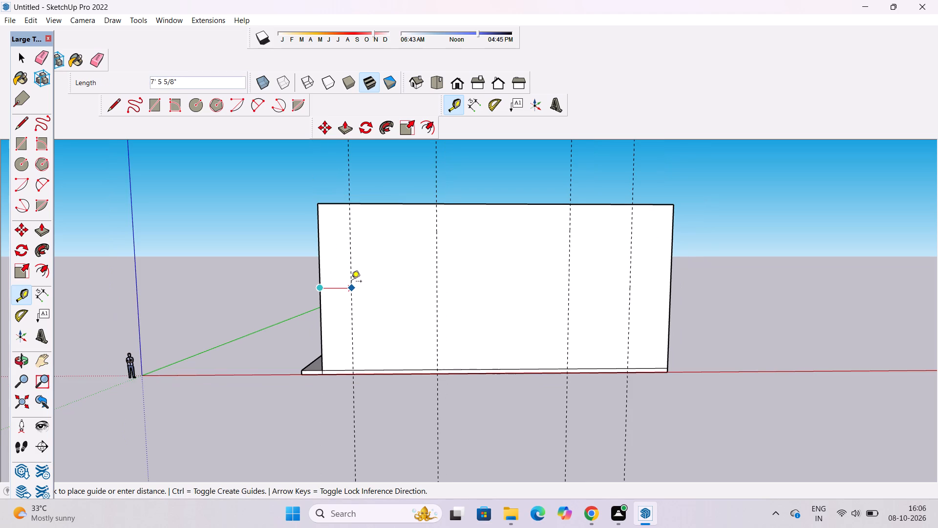
scroll(351, 281, down, 2)
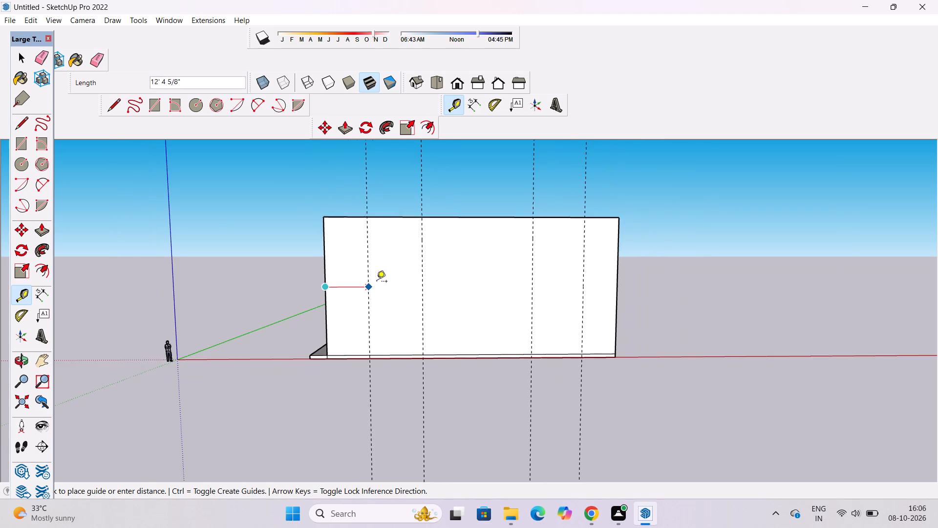
scroll(377, 282, up, 2)
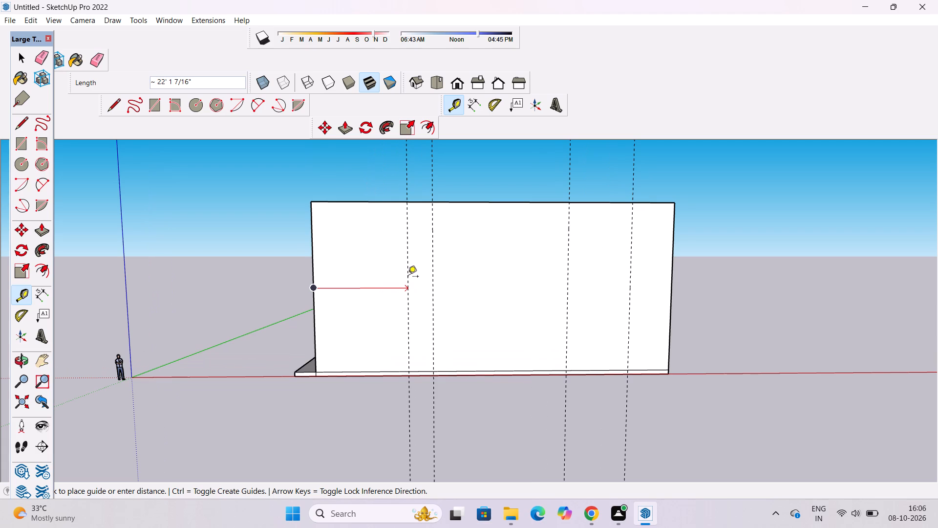
text(21')
key(Return)
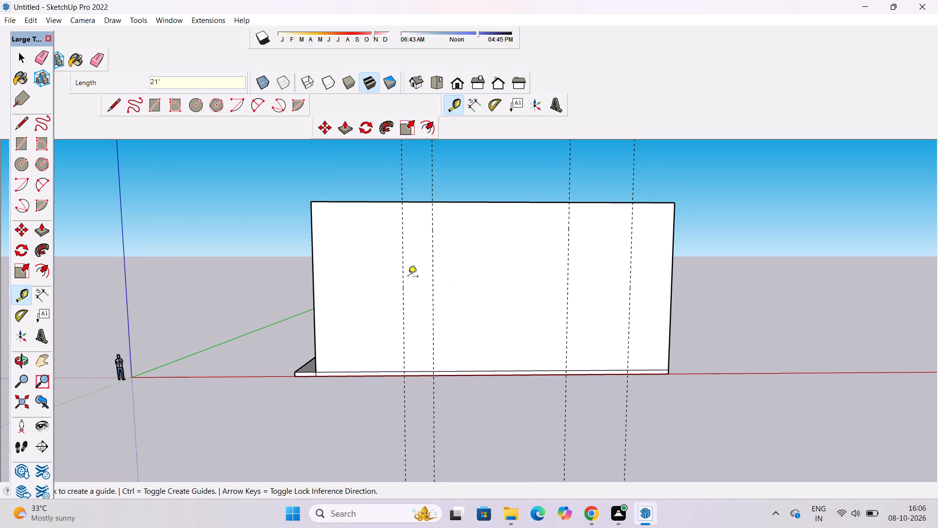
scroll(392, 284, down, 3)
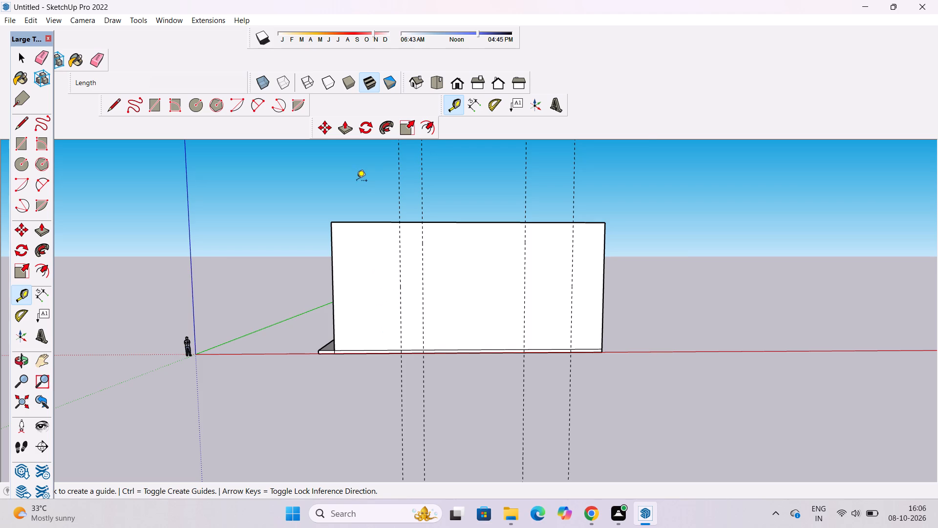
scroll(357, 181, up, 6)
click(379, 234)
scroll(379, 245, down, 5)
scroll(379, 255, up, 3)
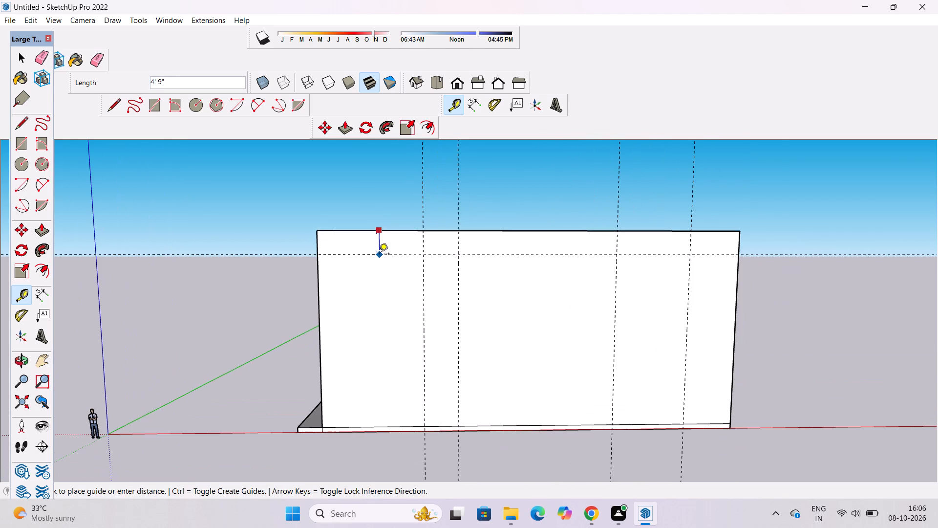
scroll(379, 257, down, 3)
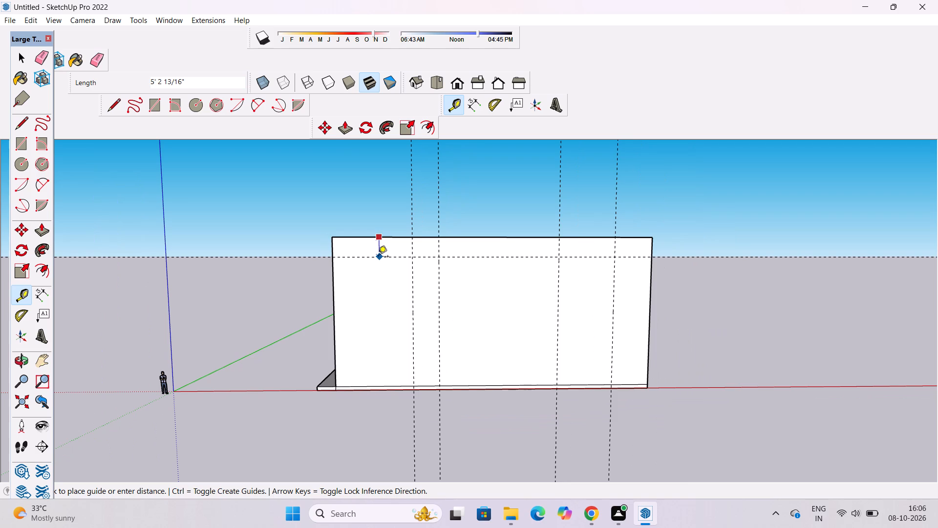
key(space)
Examine the block and the spacing of its four vertical guides from above, ground level and farther away.
key(o)
scroll(369, 249, down, 5)
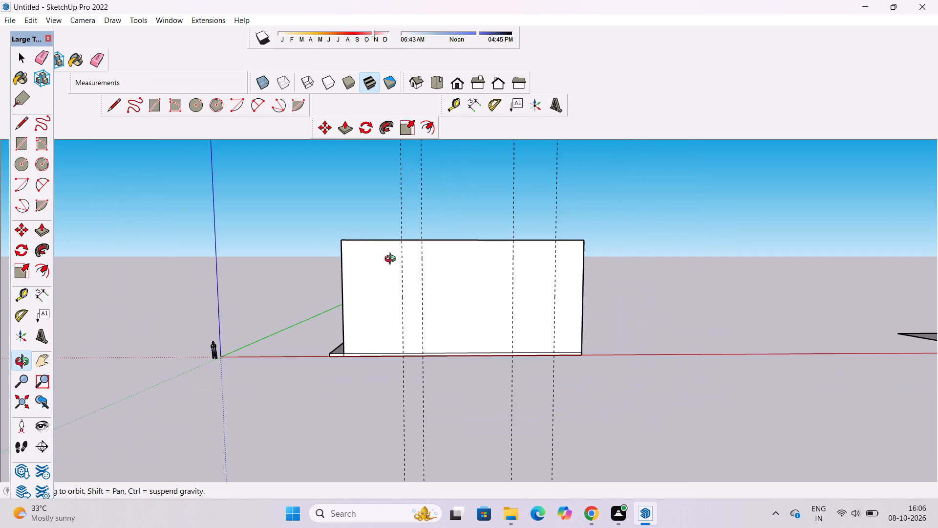
drag(392, 260, 405, 315)
scroll(408, 310, down, 4)
shift+drag(487, 304, 402, 308)
scroll(379, 297, up, 6)
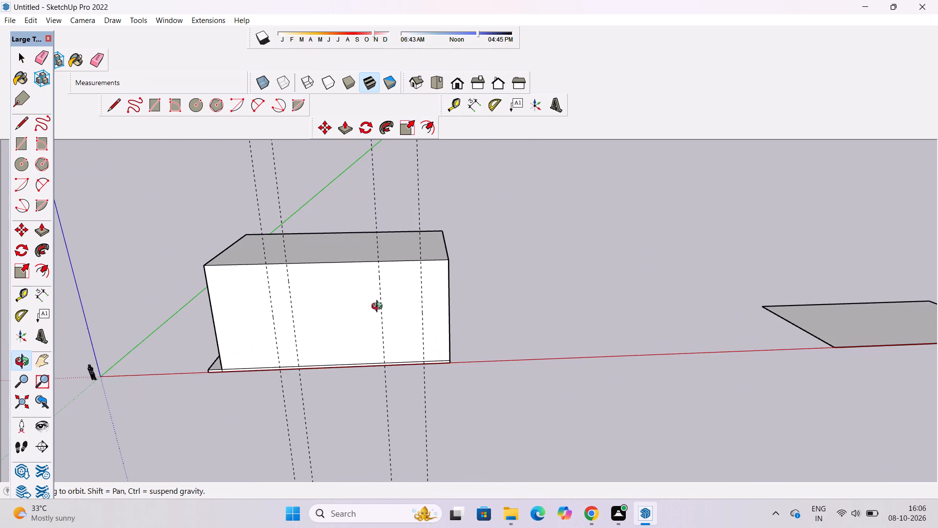
shift+drag(376, 309, 374, 280)
scroll(374, 280, down, 1)
shift+drag(374, 280, 381, 291)
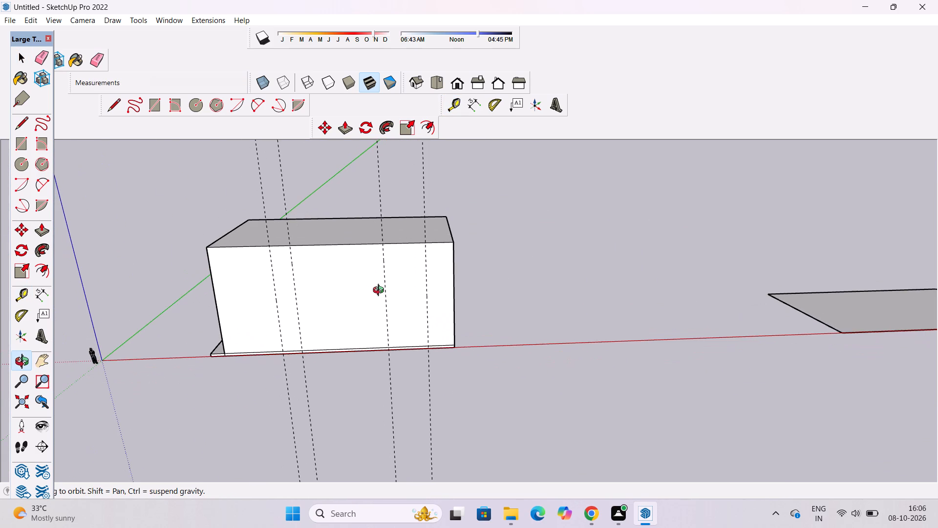
scroll(381, 291, down, 1)
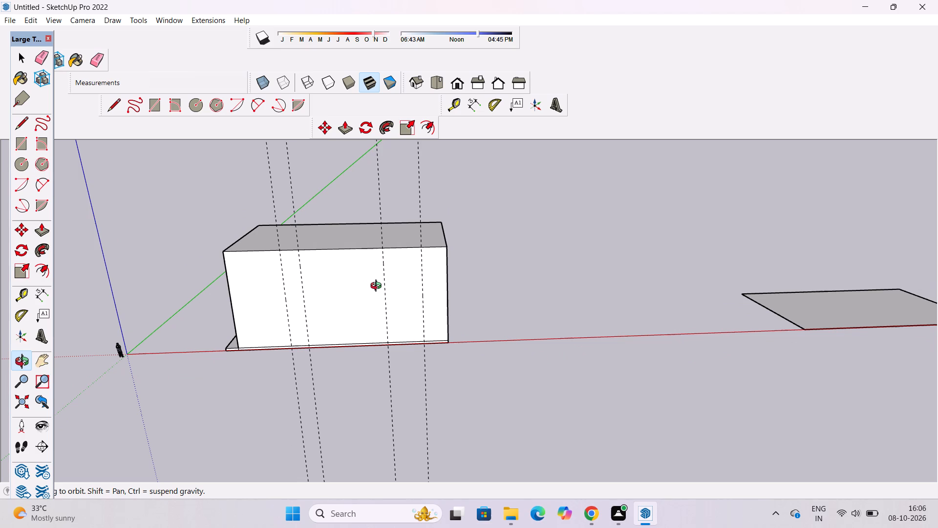
drag(372, 306, 380, 269)
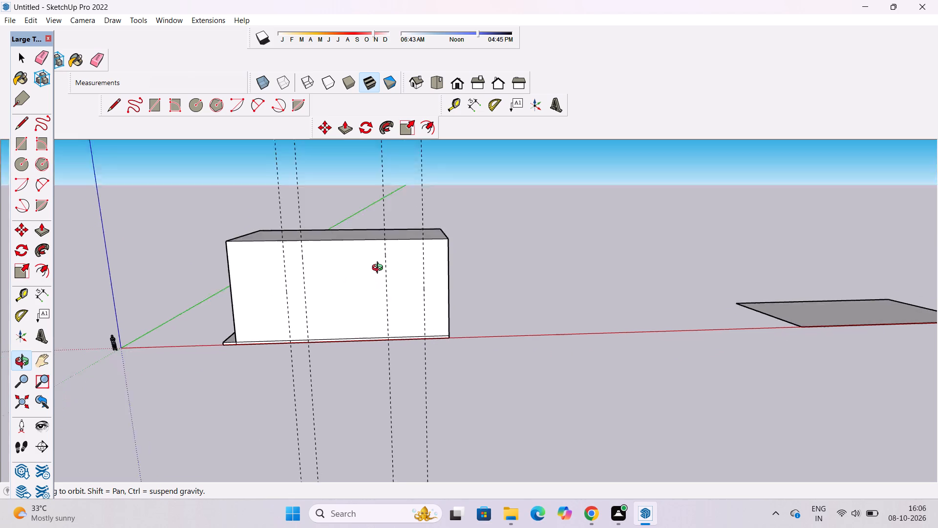
drag(380, 269, 380, 266)
scroll(380, 266, down, 3)
drag(391, 292, 395, 240)
scroll(334, 279, up, 3)
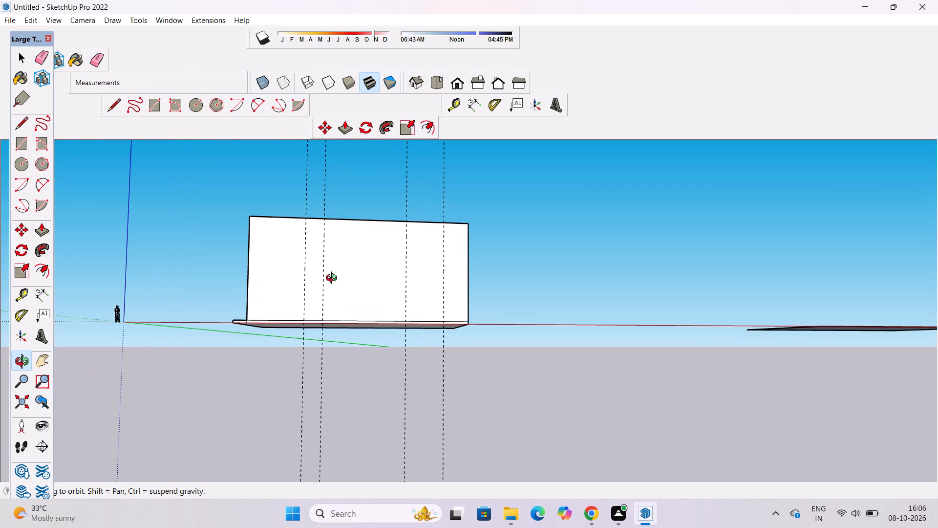
drag(334, 279, 332, 287)
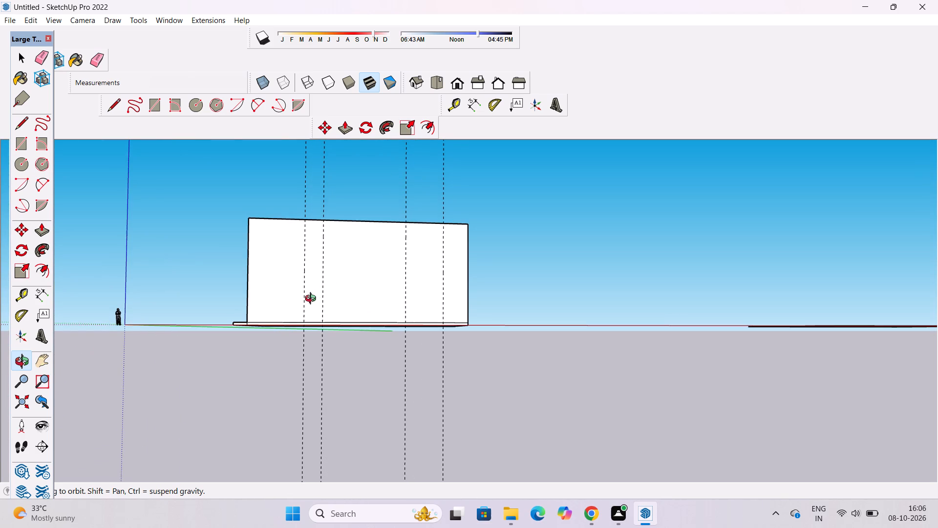
drag(313, 300, 295, 313)
scroll(298, 277, up, 3)
shift+drag(324, 278, 314, 280)
scroll(337, 264, down, 4)
drag(368, 258, 368, 292)
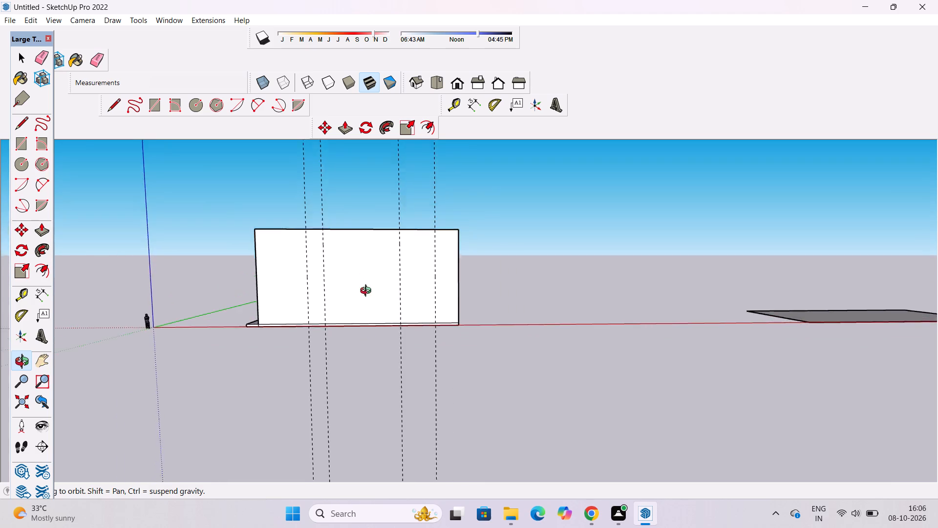
drag(368, 292, 368, 356)
scroll(311, 275, up, 4)
shift+drag(311, 275, 381, 250)
drag(384, 305, 363, 252)
drag(365, 265, 354, 266)
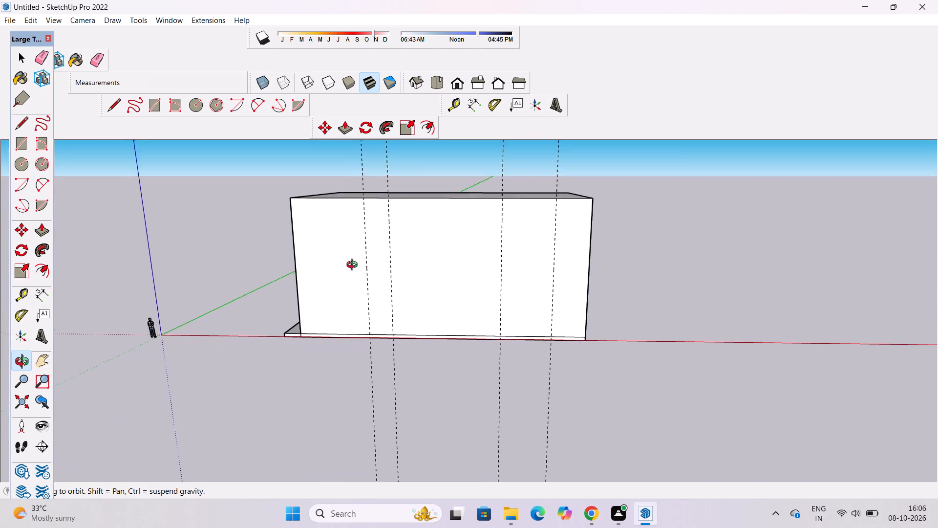
drag(354, 266, 352, 266)
shift+drag(352, 266, 365, 282)
drag(366, 282, 373, 273)
Place a horizontal guide on the front face 7' above the block's bottom edge where it meets the slab.
key(t)
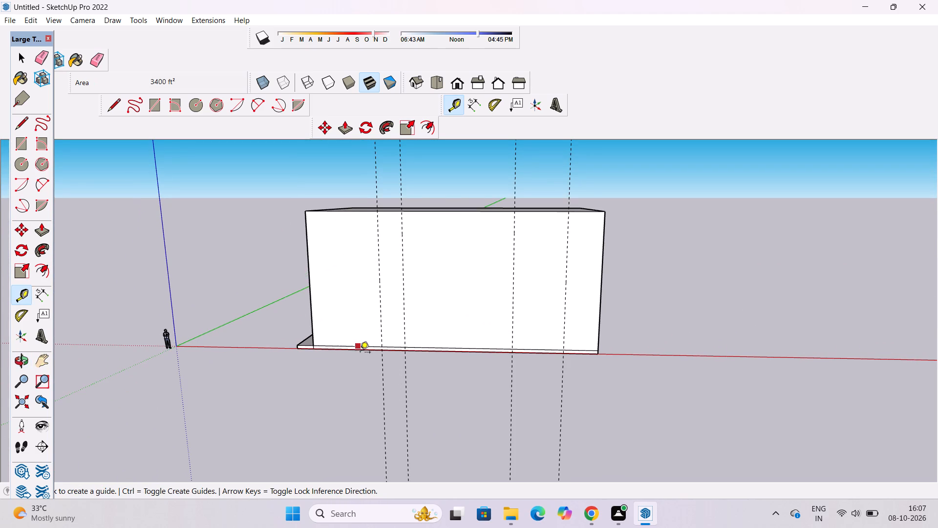
scroll(351, 345, up, 9)
click(348, 348)
scroll(348, 348, down, 3)
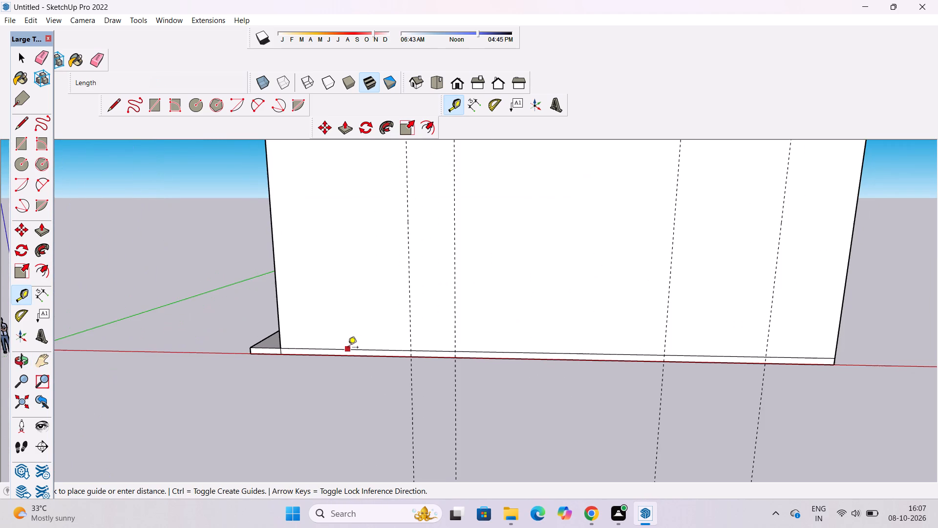
scroll(348, 348, down, 7)
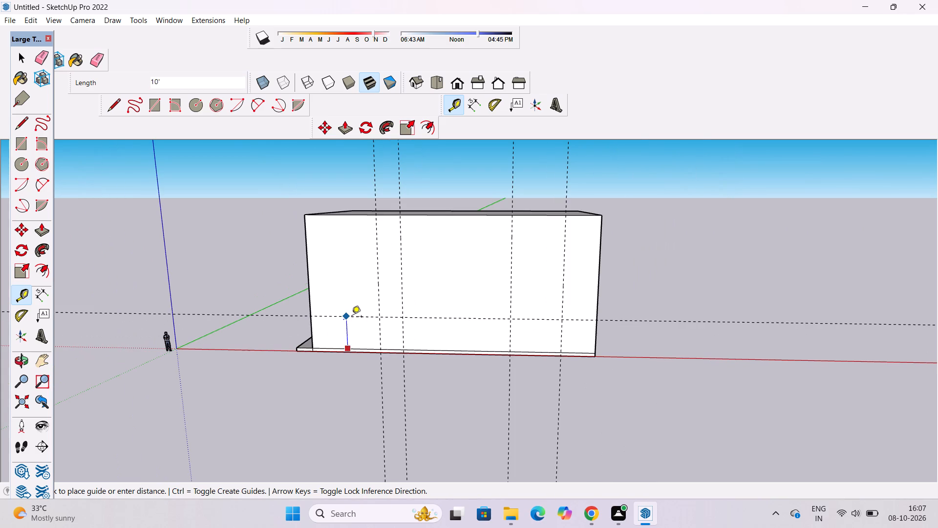
text(7')
key(Return)
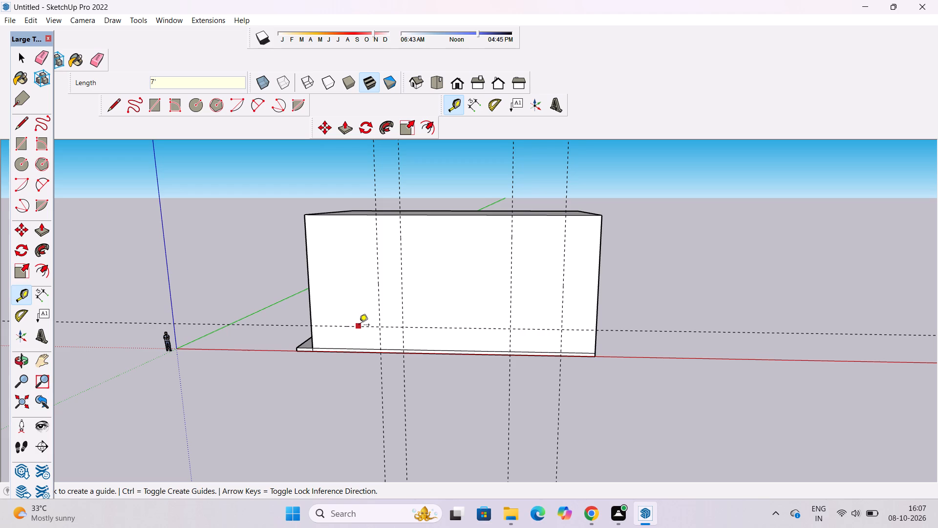
Place a horizontal guide on the front face 25' above the existing 7' horizontal guide.
click(359, 326)
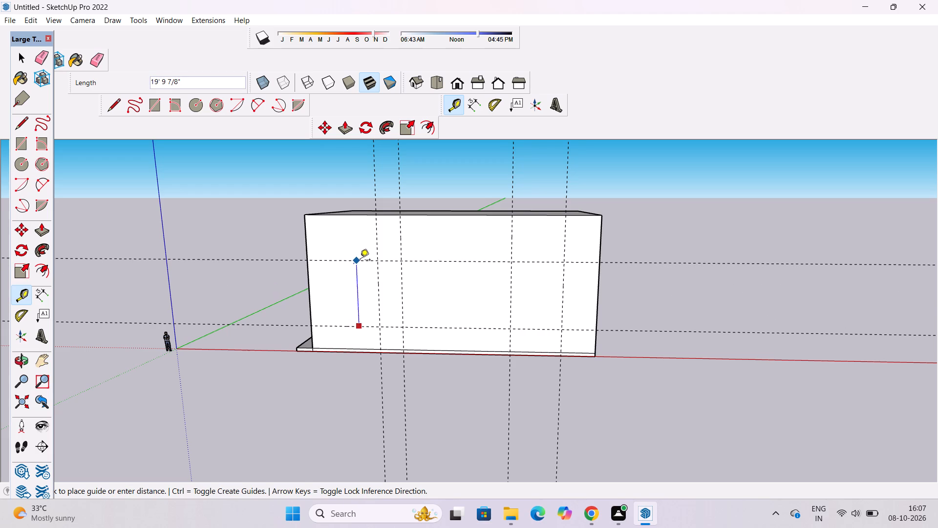
scroll(360, 261, down, 1)
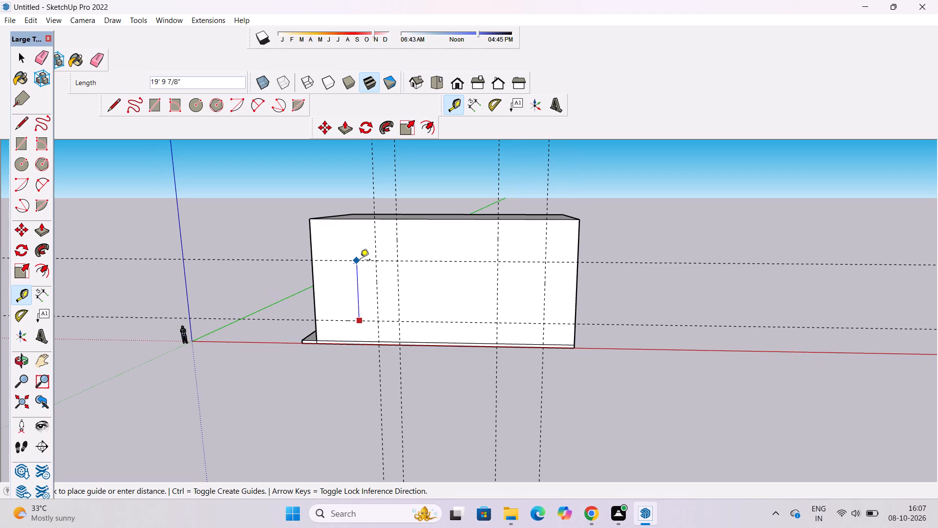
scroll(358, 250, up, 3)
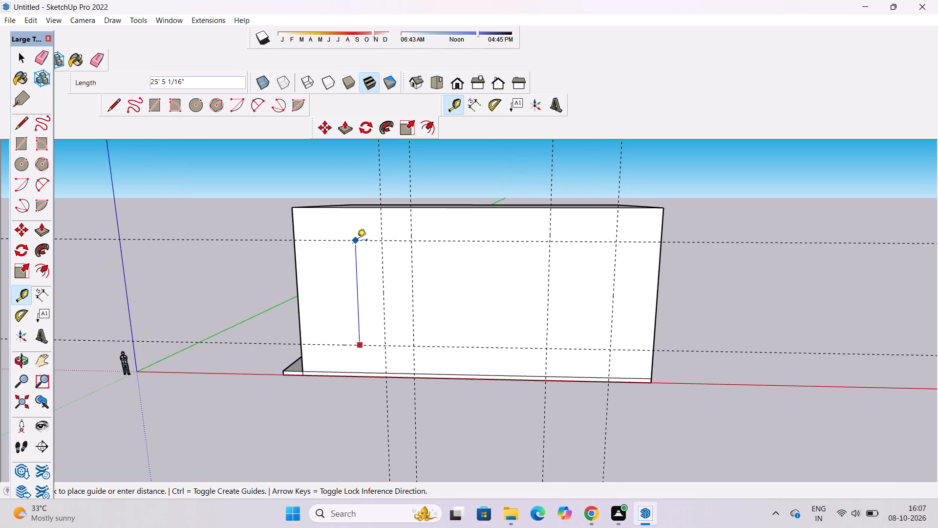
scroll(357, 241, down, 1)
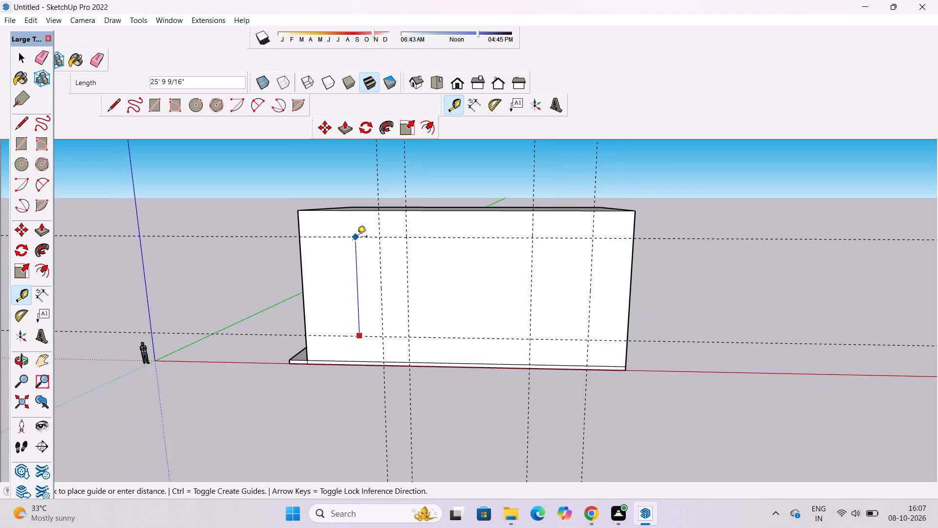
text(25)
key(apostrophe)
key(Return)
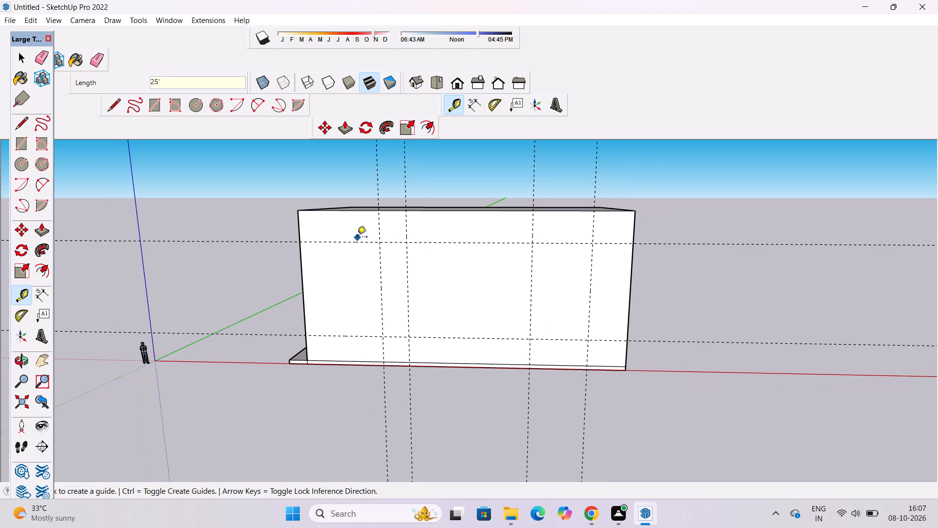
Draw a rectangle between the two horizontal guides, from the block's vertical edge beside the 5' strip to the nearest vertical guide.
key(space)
text(r)
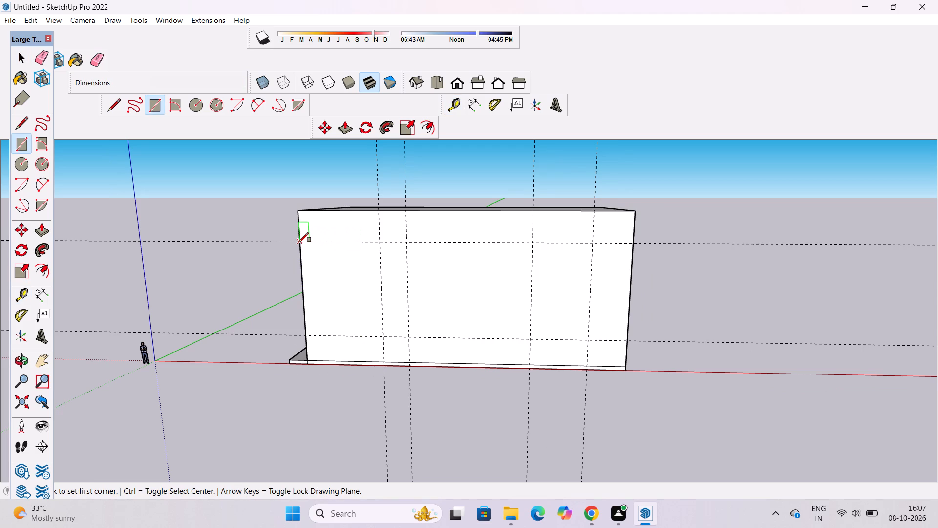
click(299, 242)
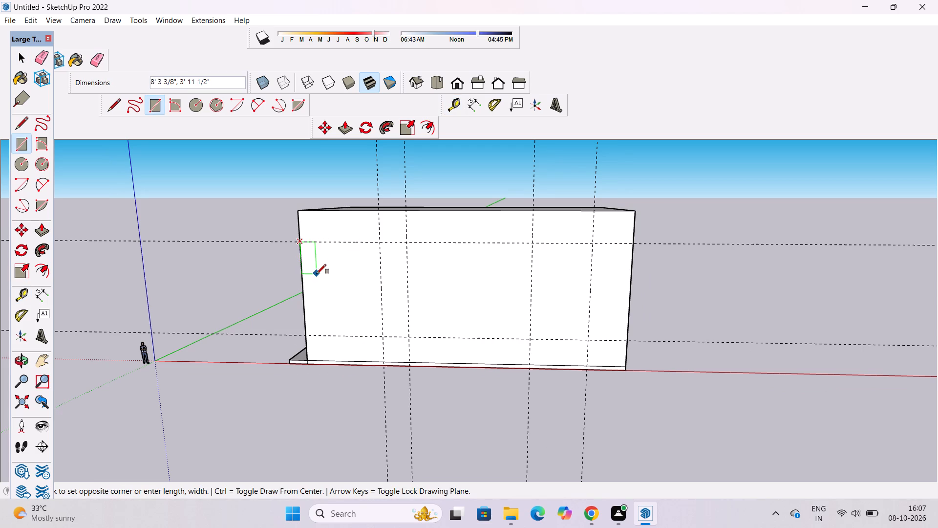
scroll(309, 240, down, 3)
scroll(316, 277, up, 4)
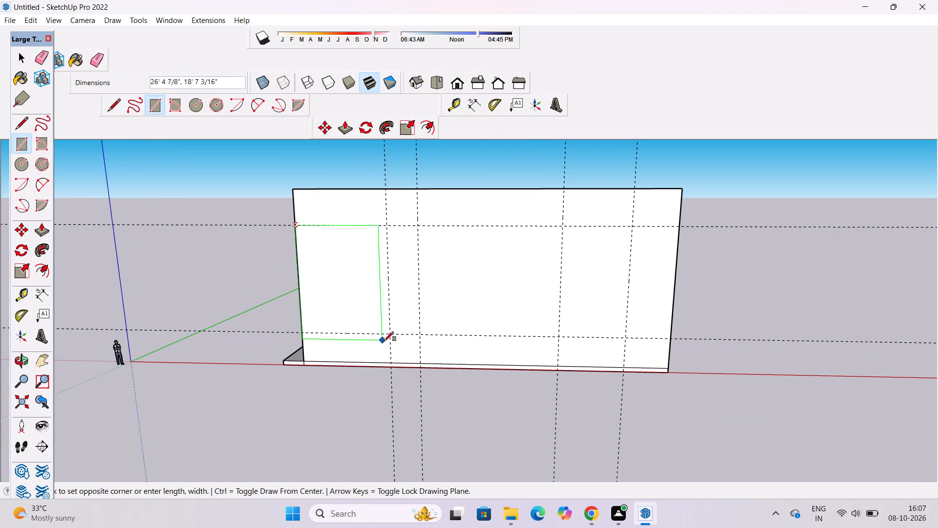
click(390, 332)
scroll(293, 345, down, 6)
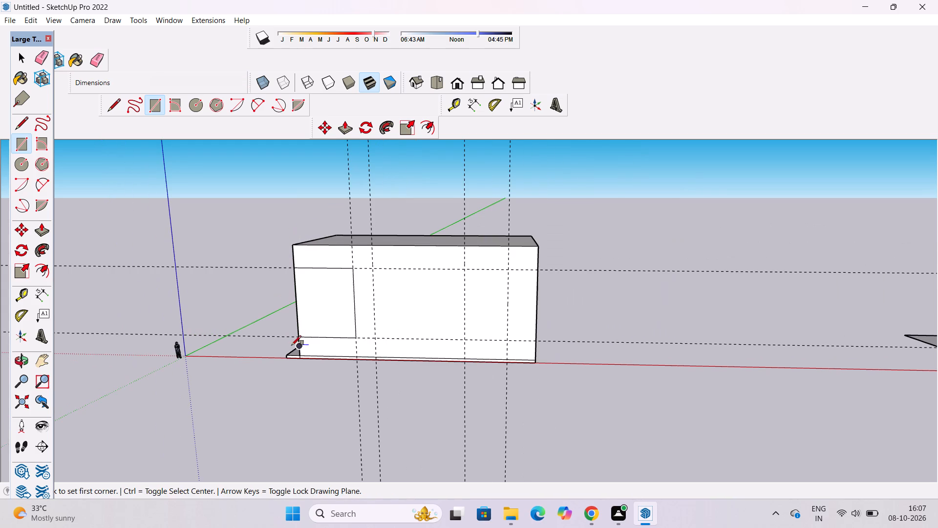
Offset the new rectangle's outline 1' inward to form a frame.
key(space)
scroll(302, 274, up, 2)
text(of)
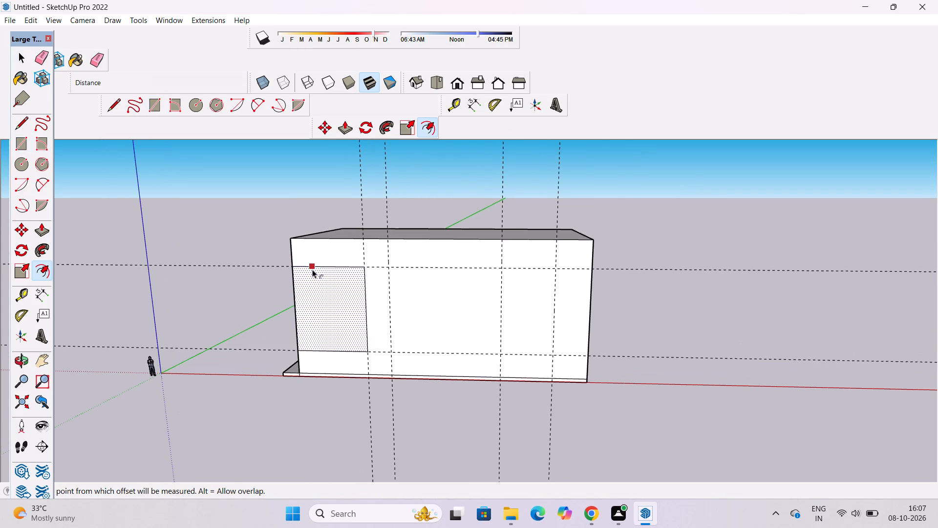
click(312, 269)
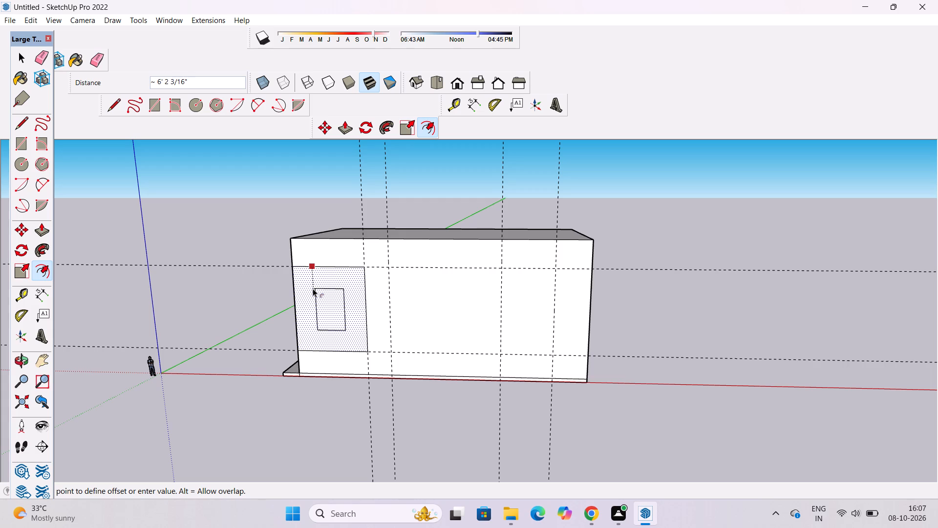
scroll(313, 288, up, 3)
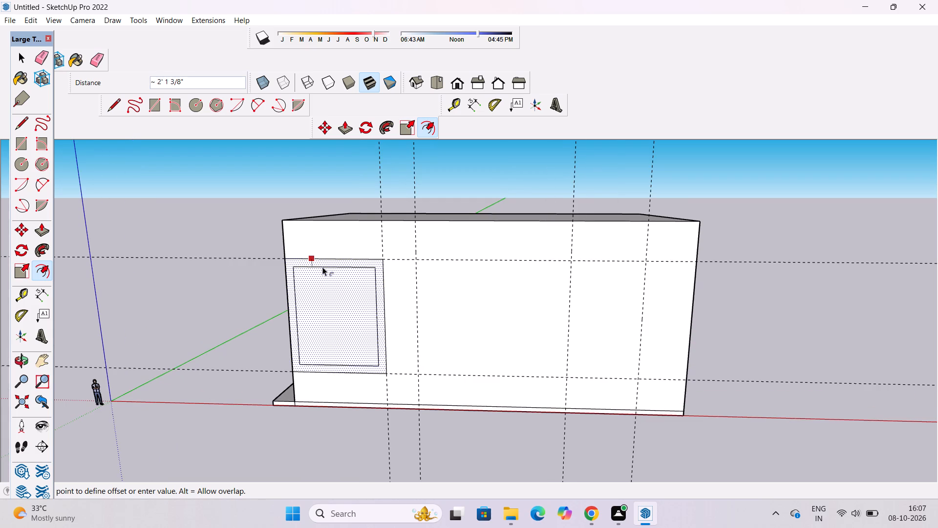
scroll(322, 266, up, 1)
scroll(321, 265, down, 4)
scroll(319, 263, up, 5)
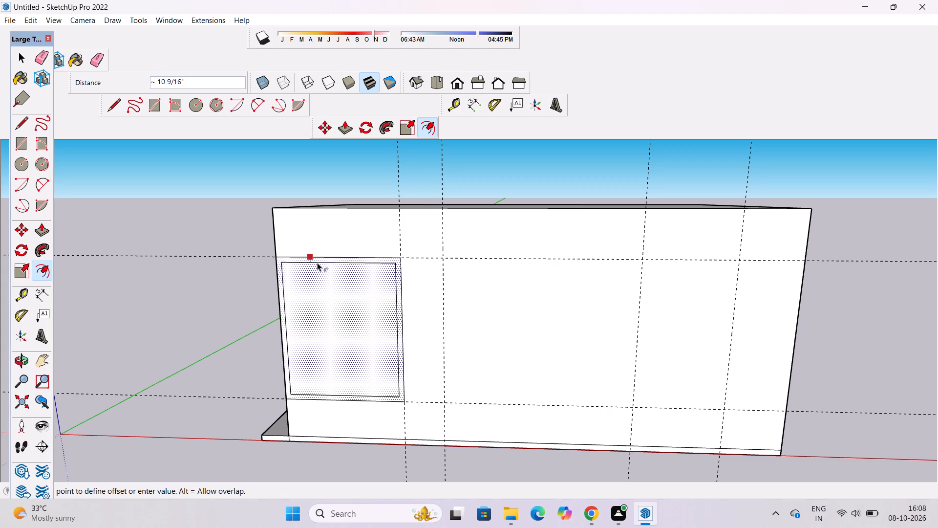
text(1')
key(Return)
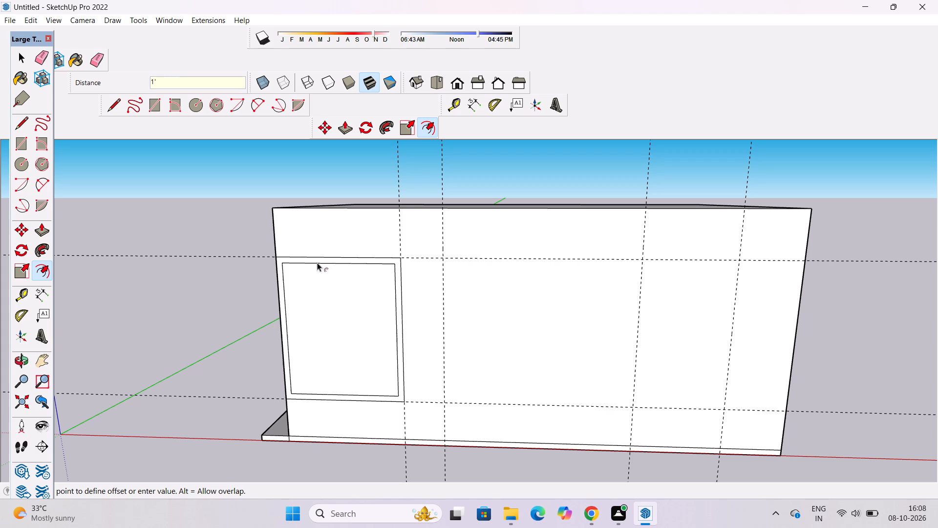
Place a vertical guide through the middle of the inner rectangle, 9' 6" from its side edge nearest the 5' strip.
key(space)
text(o)
scroll(285, 275, down, 3)
shift+drag(309, 310, 309, 269)
drag(328, 259, 359, 243)
shift+drag(380, 264, 378, 305)
drag(377, 305, 365, 287)
scroll(364, 283, down, 1)
shift+drag(363, 284, 354, 265)
scroll(352, 256, down, 4)
drag(340, 269, 313, 277)
scroll(312, 277, up, 6)
drag(318, 283, 359, 272)
shift+drag(361, 272, 342, 282)
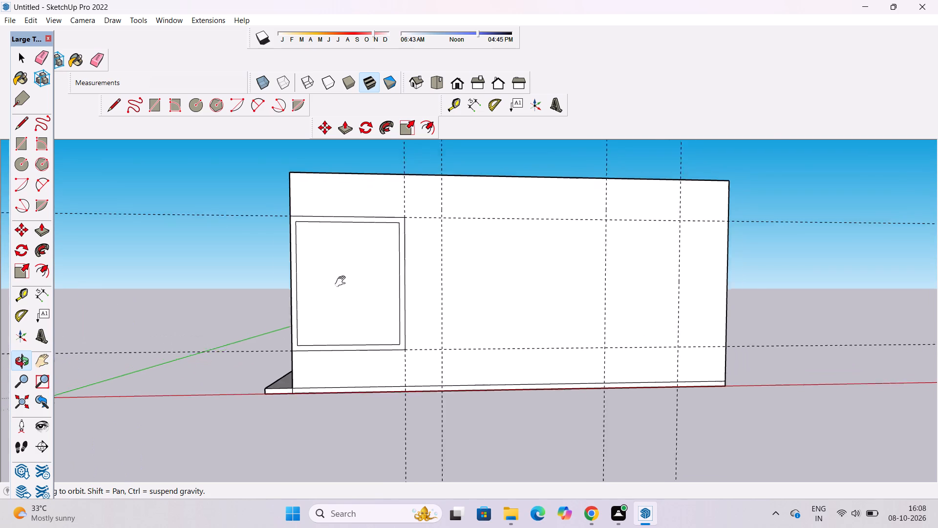
shift+drag(342, 282, 324, 284)
key(t)
click(284, 287)
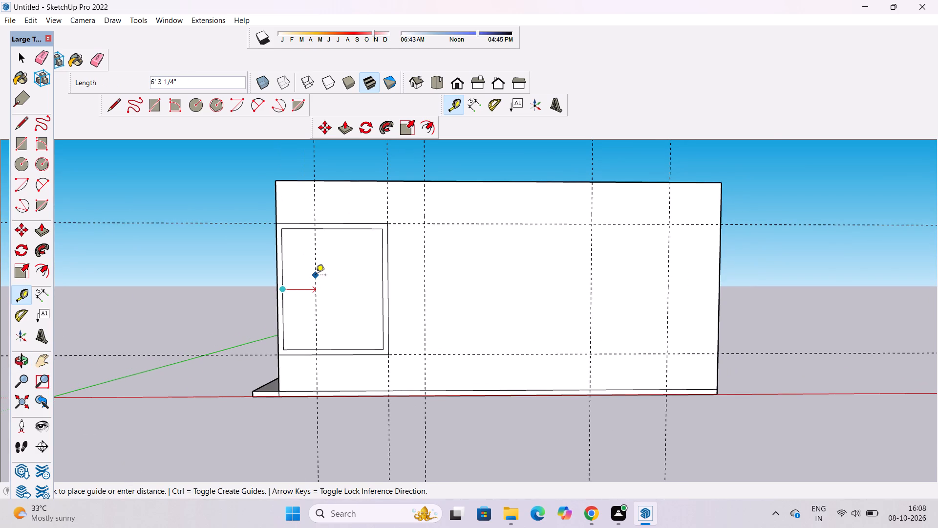
click(334, 351)
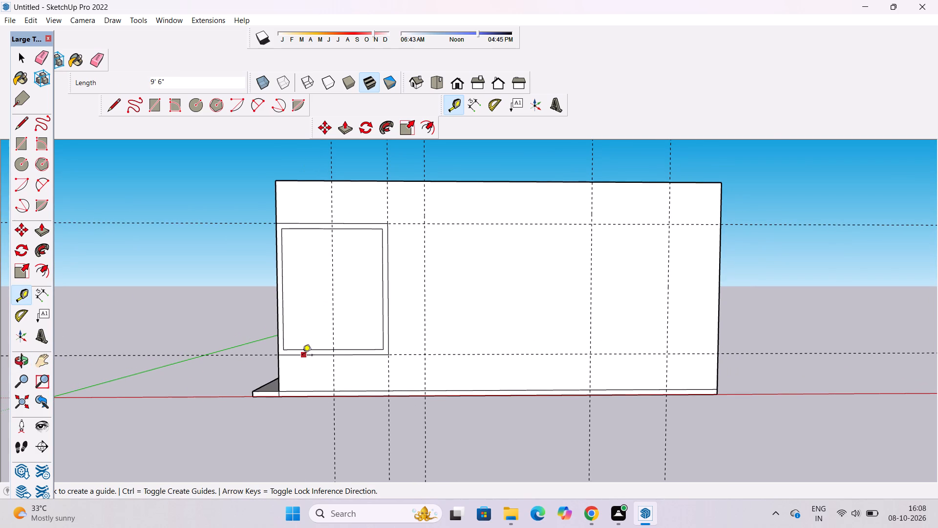
Place two more vertical guides, one 5" to each side of the inner rectangle's centre guide.
scroll(302, 356, down, 1)
key(space)
key(t)
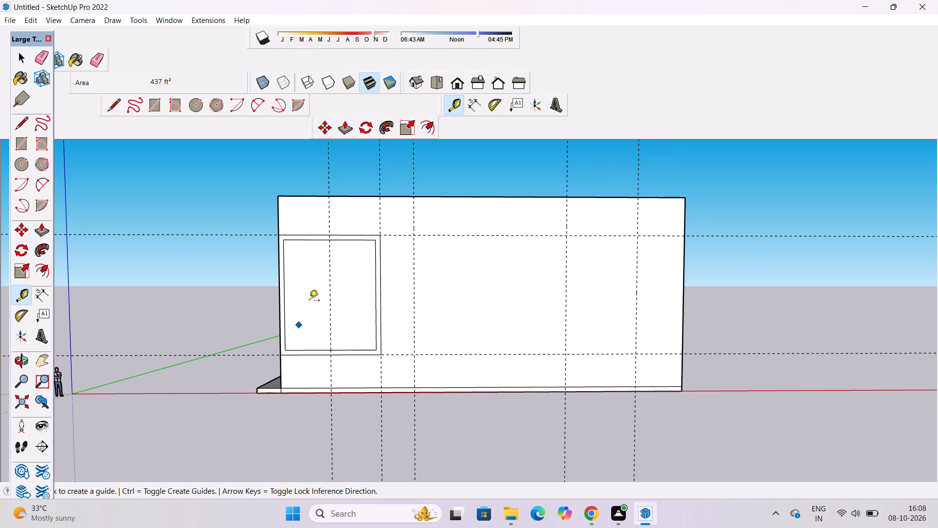
click(330, 267)
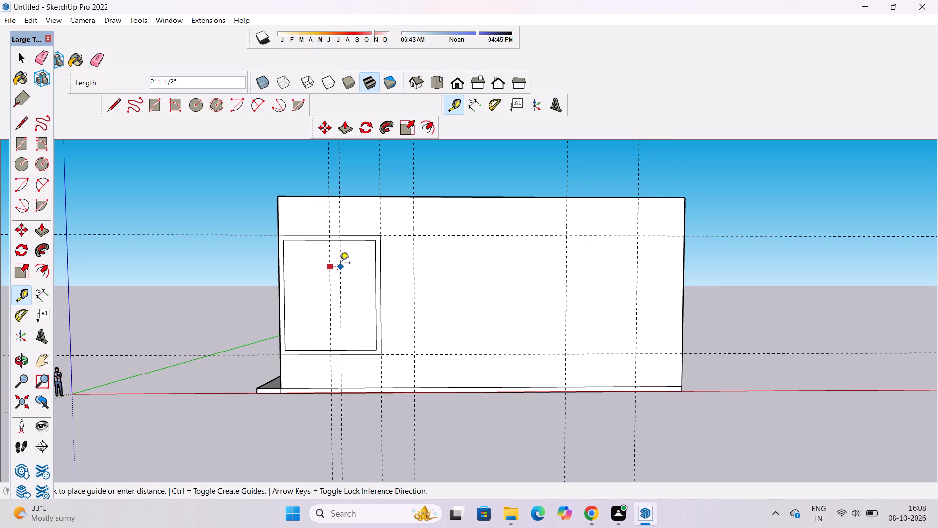
key(5)
key(shift+quotedbl)
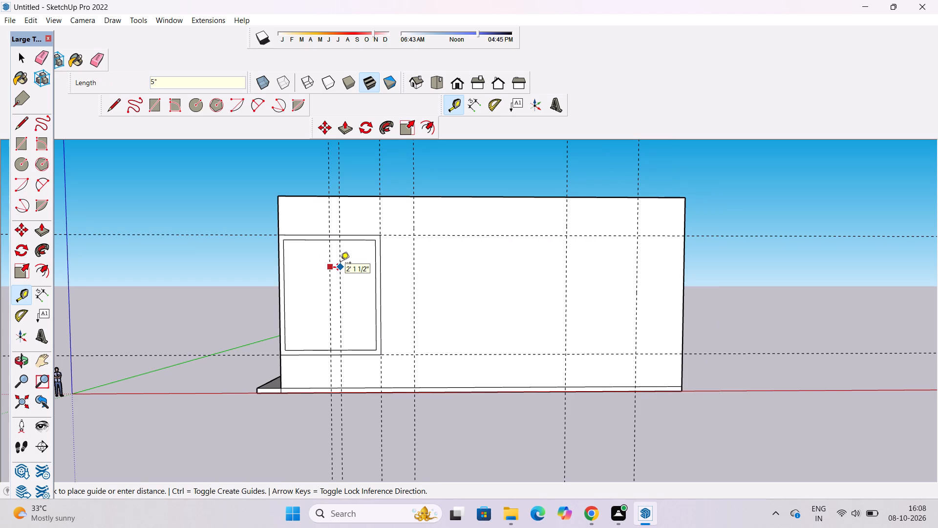
key(Return)
scroll(329, 265, up, 9)
click(329, 245)
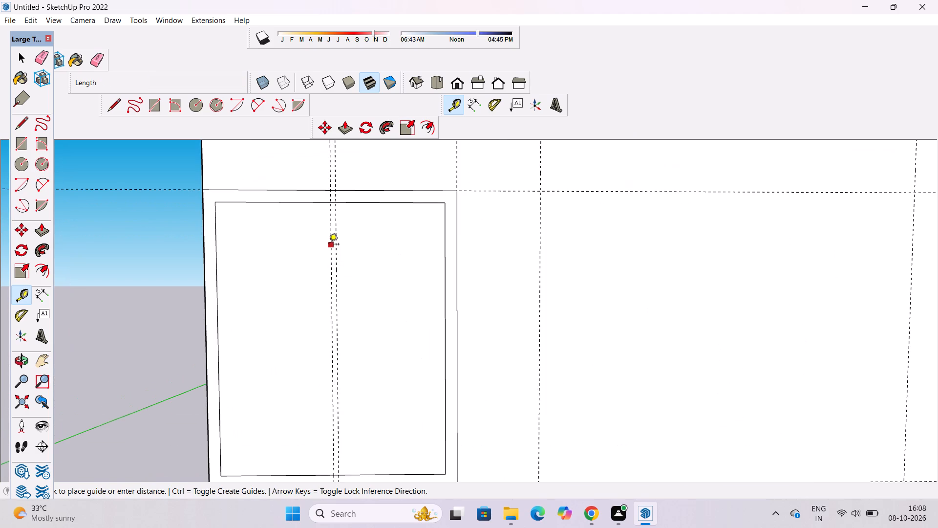
text(5")
key(Return)
Draw a 10" by 23' rectangle between the two outer centre guides as a mullion spanning the inner rectangle's full height.
key(space)
text(r)
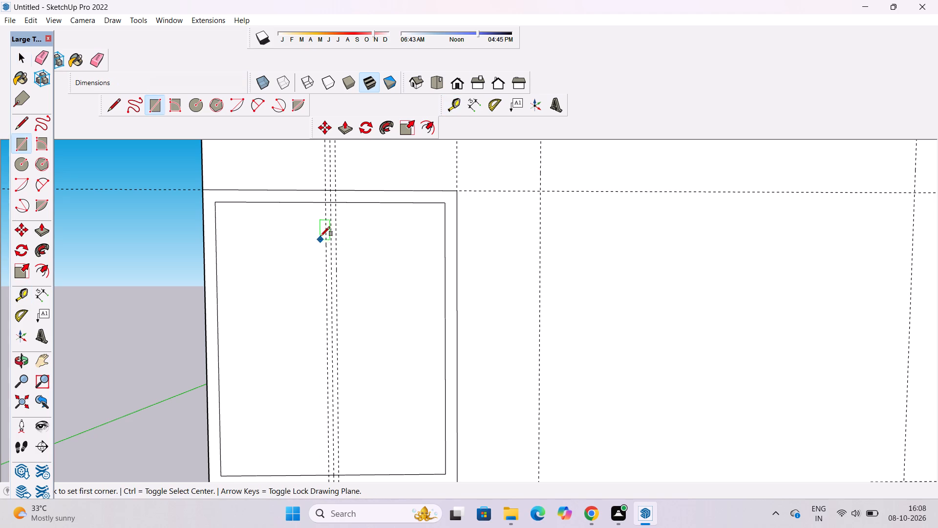
click(326, 201)
scroll(315, 202, down, 5)
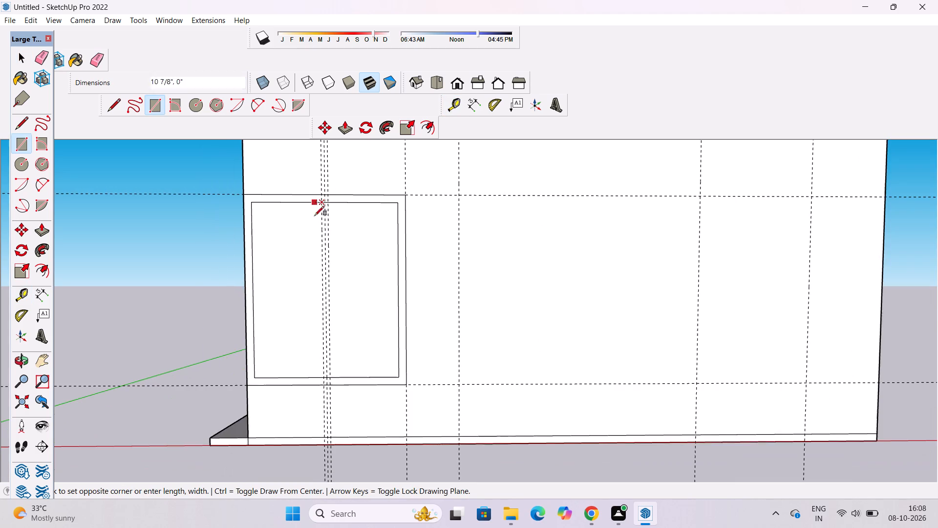
scroll(338, 369, up, 11)
click(322, 374)
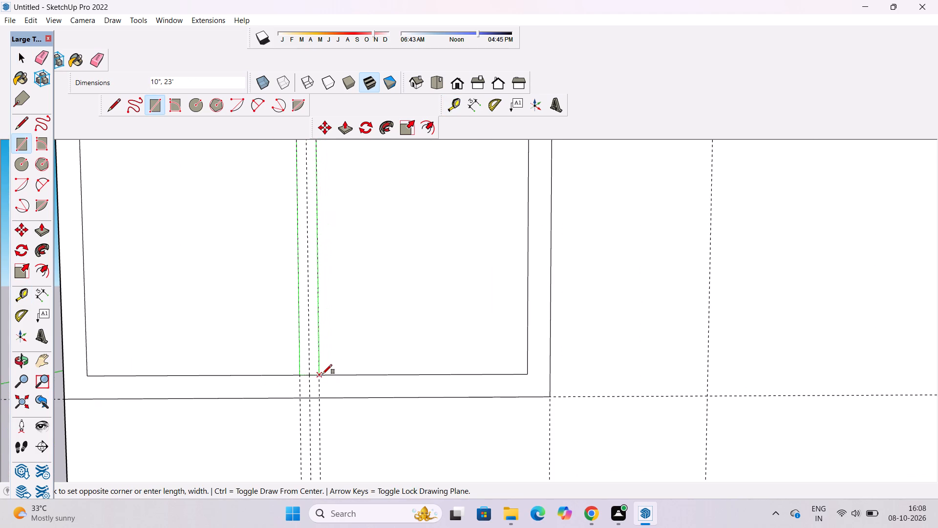
Erase the three closely spaced vertical guides running through the mullion.
click(94, 54)
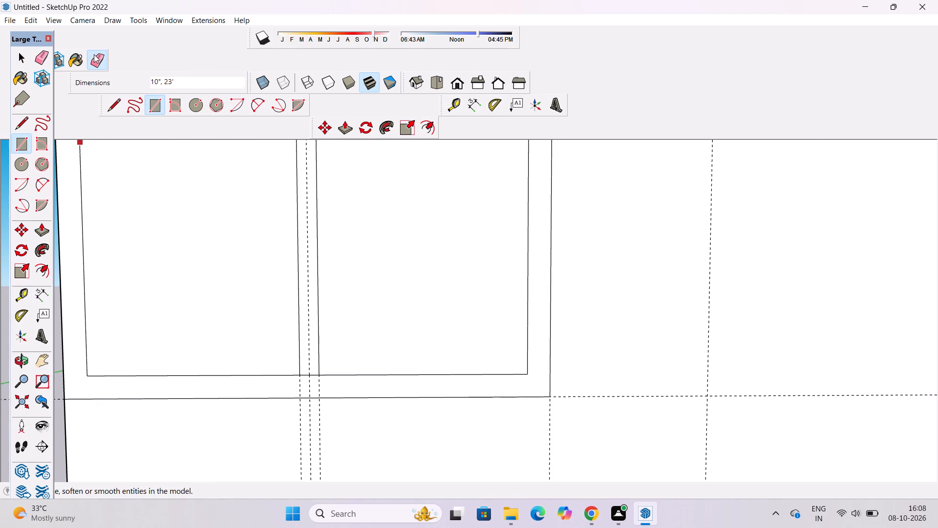
drag(334, 440, 299, 444)
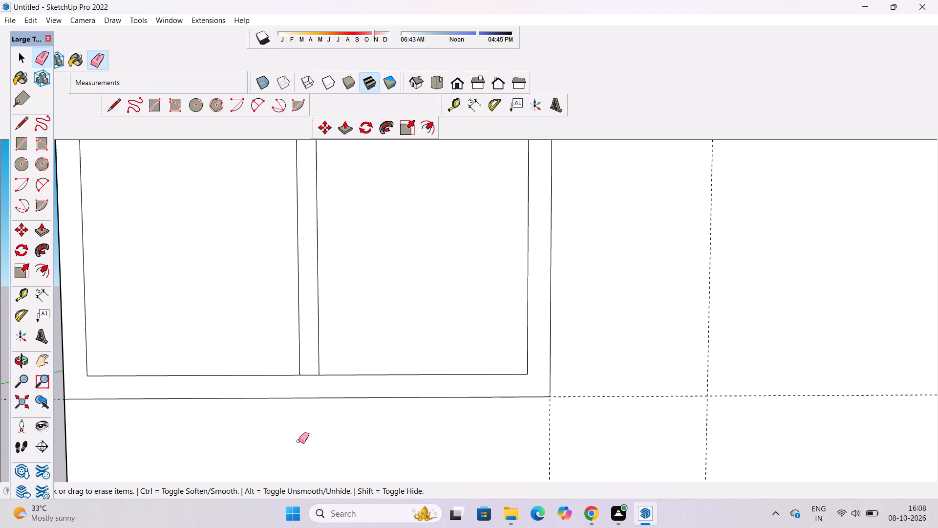
scroll(395, 413, down, 3)
scroll(336, 425, down, 9)
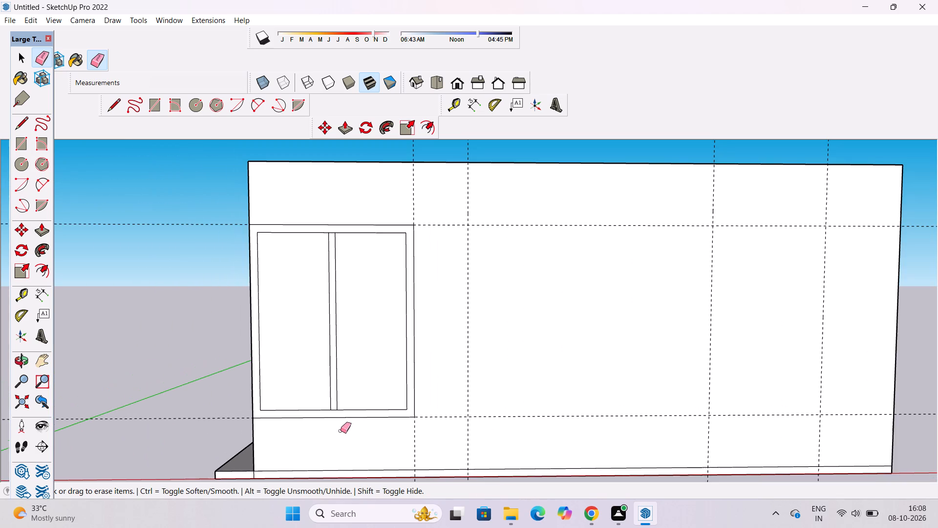
scroll(299, 361, down, 1)
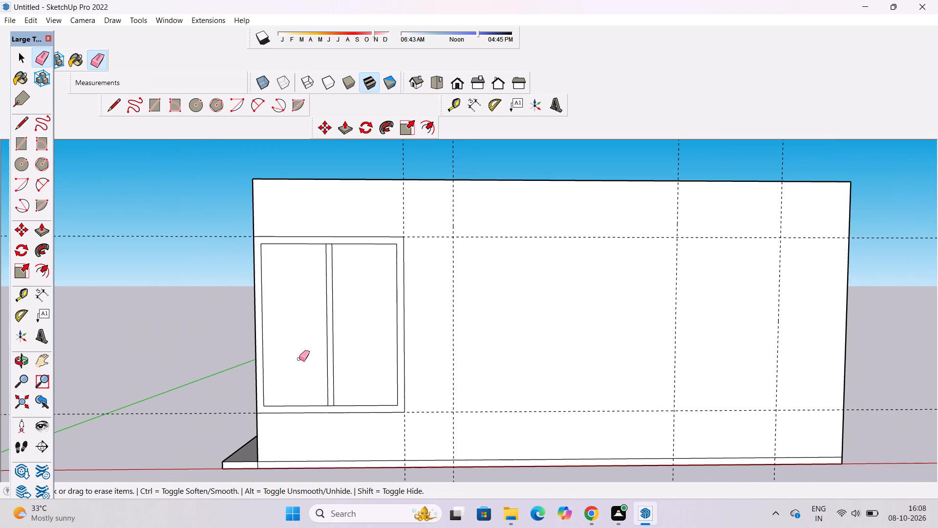
Examine the block and its divided window frame from ground level, from above and farther away.
key(space)
scroll(299, 359, down, 3)
key(o)
scroll(311, 351, down, 2)
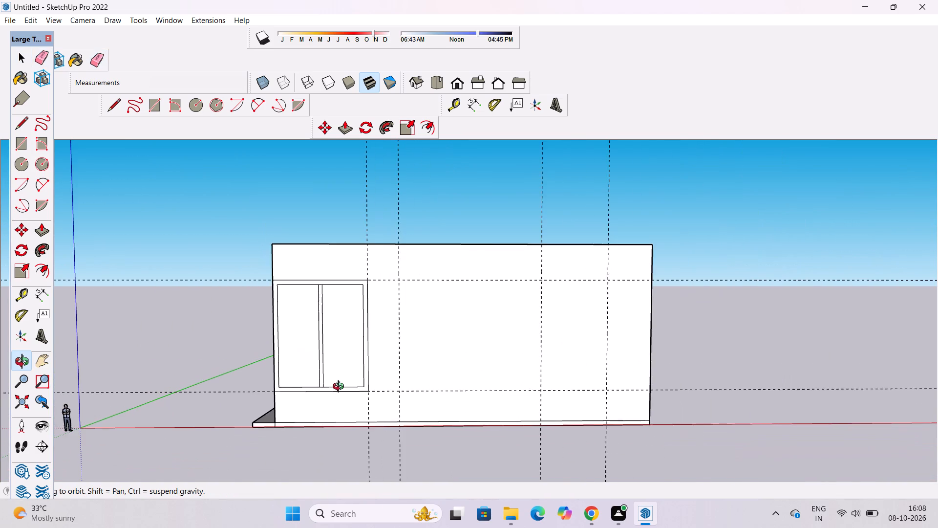
drag(347, 394, 326, 393)
drag(326, 393, 332, 352)
scroll(332, 347, down, 1)
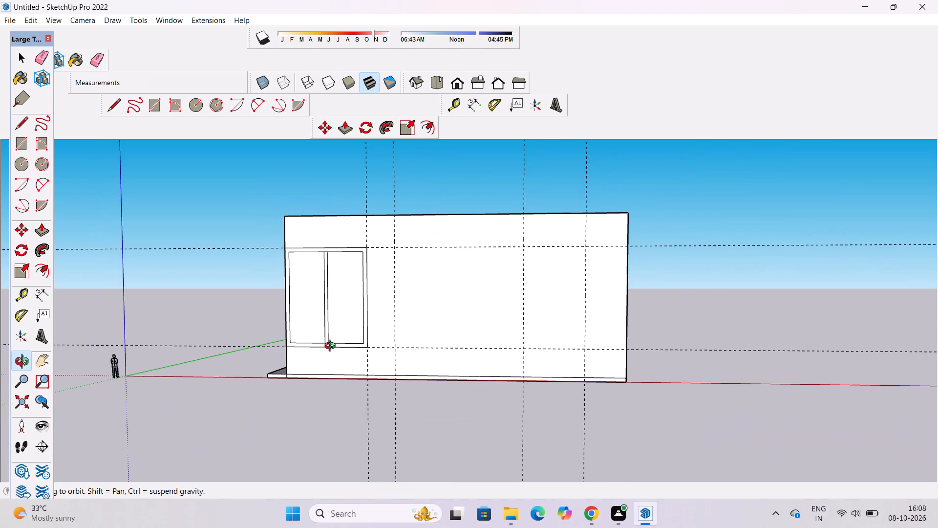
scroll(340, 341, down, 5)
scroll(342, 344, up, 4)
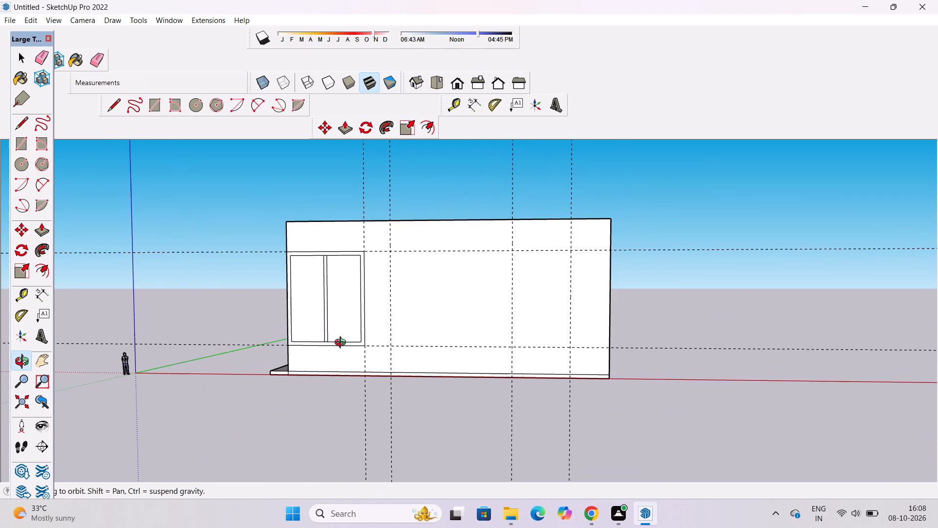
scroll(342, 344, down, 1)
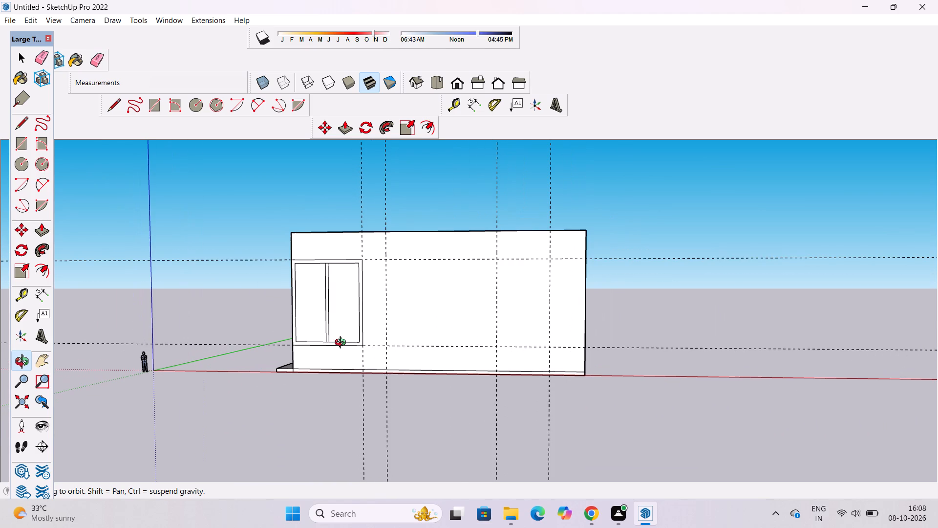
scroll(342, 344, down, 3)
drag(366, 305, 372, 334)
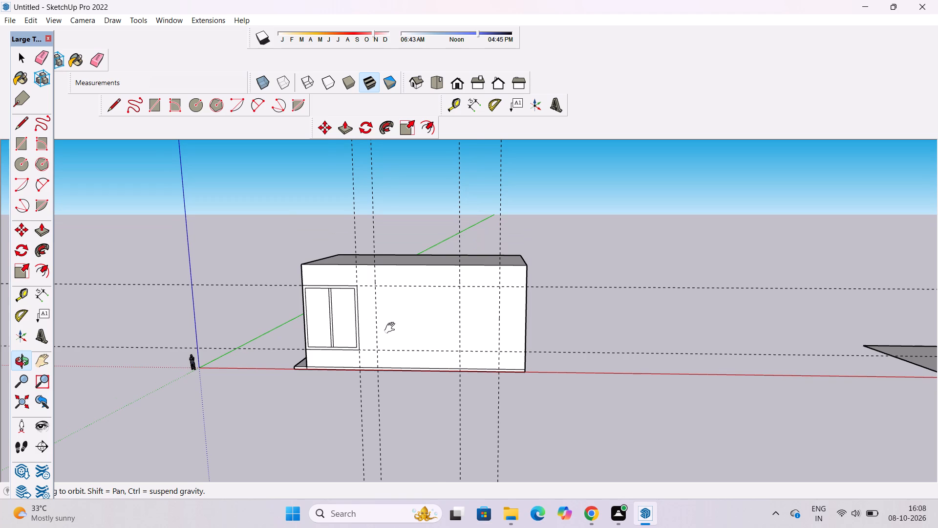
shift+drag(392, 328, 368, 332)
scroll(365, 333, down, 3)
shift+drag(394, 329, 337, 340)
scroll(337, 340, up, 2)
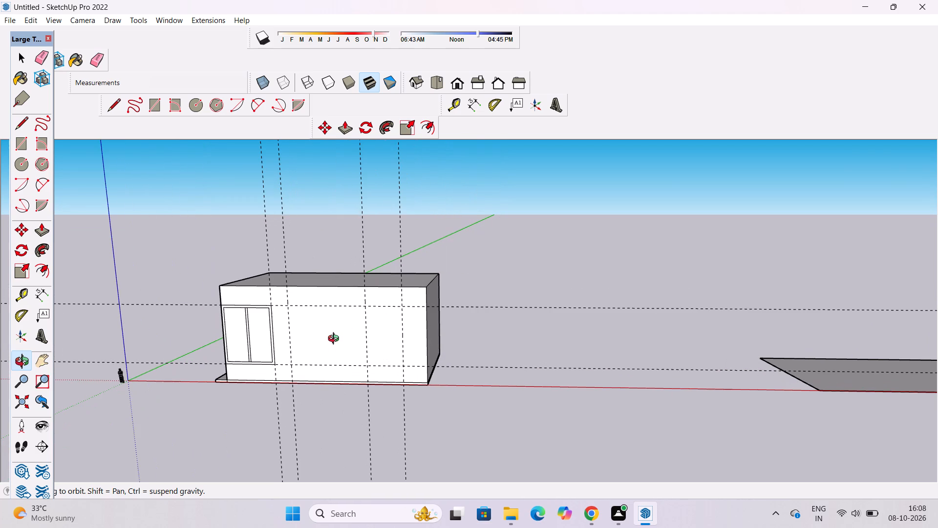
scroll(336, 340, down, 1)
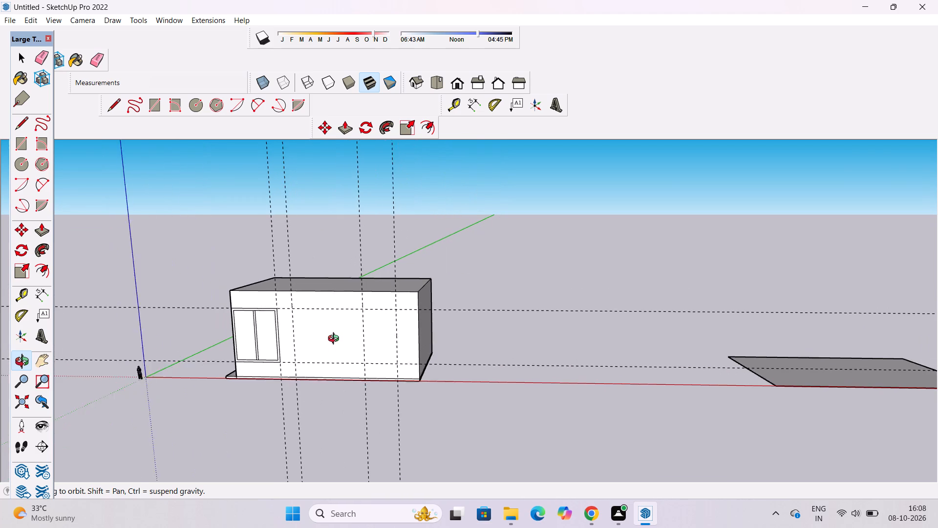
Examine the block's front face and its divided window from several angles and distances.
scroll(336, 340, down, 3)
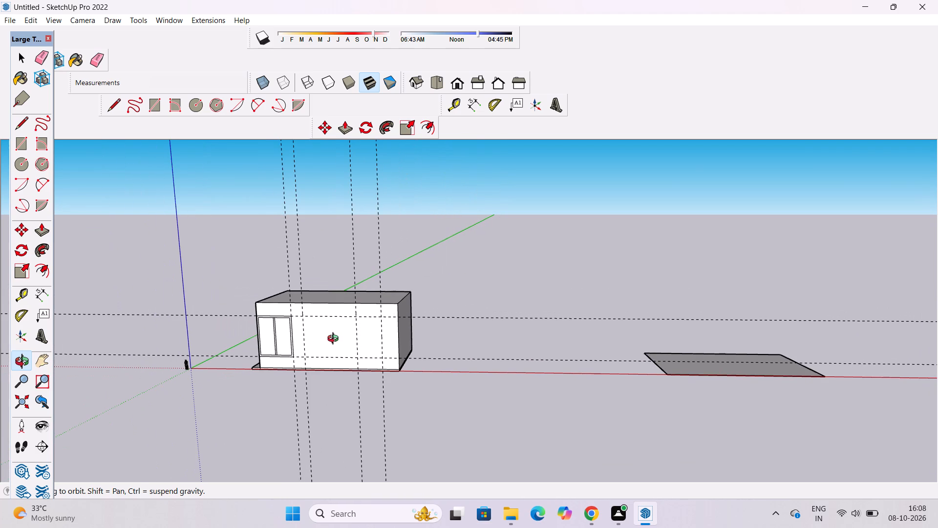
scroll(336, 338, down, 2)
shift+drag(380, 353, 356, 368)
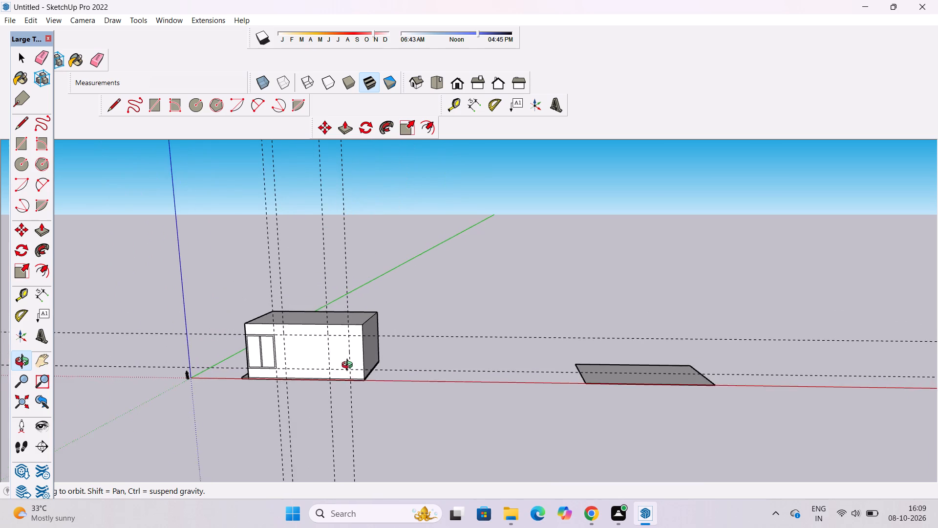
scroll(349, 366, up, 4)
drag(313, 377, 347, 376)
scroll(320, 386, up, 3)
shift+drag(314, 386, 385, 384)
drag(385, 384, 375, 380)
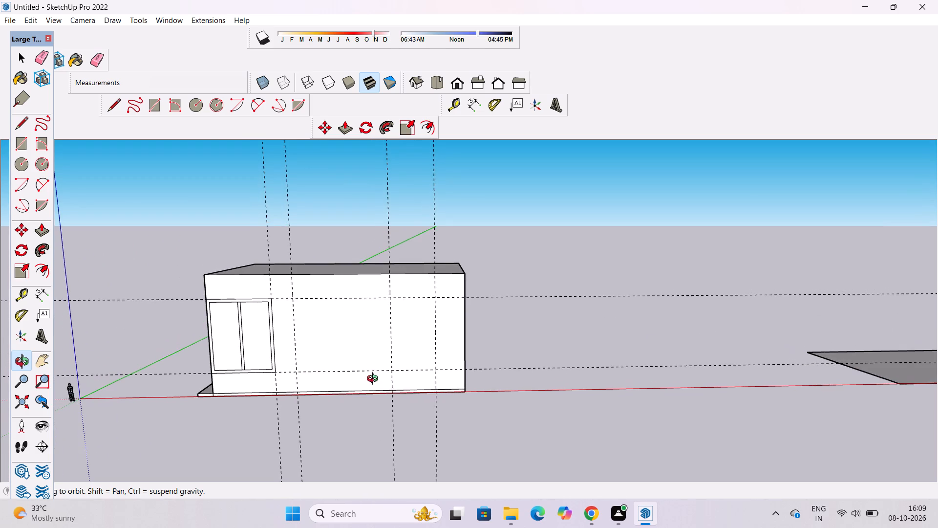
scroll(372, 377, up, 1)
drag(404, 383, 381, 370)
shift+drag(380, 370, 365, 378)
scroll(363, 378, up, 1)
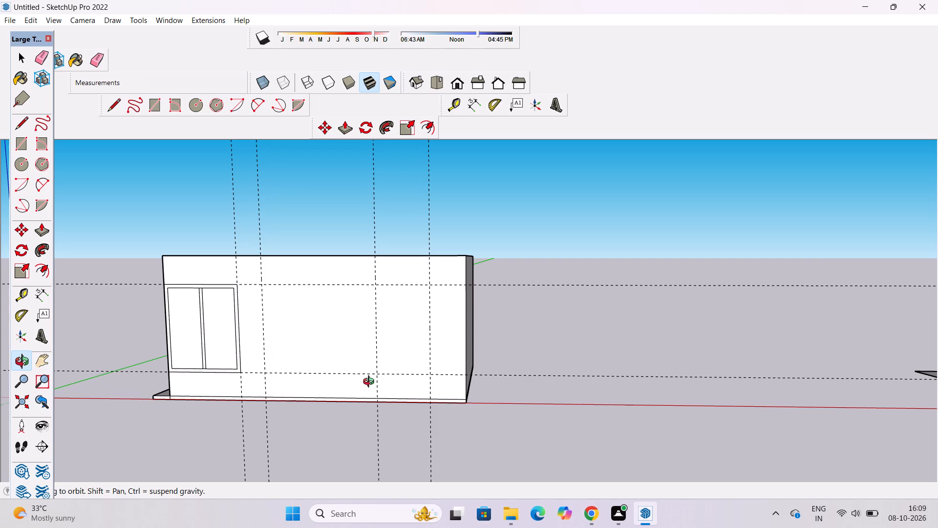
scroll(371, 383, down, 4)
drag(351, 386, 392, 386)
scroll(356, 369, up, 3)
drag(399, 373, 381, 373)
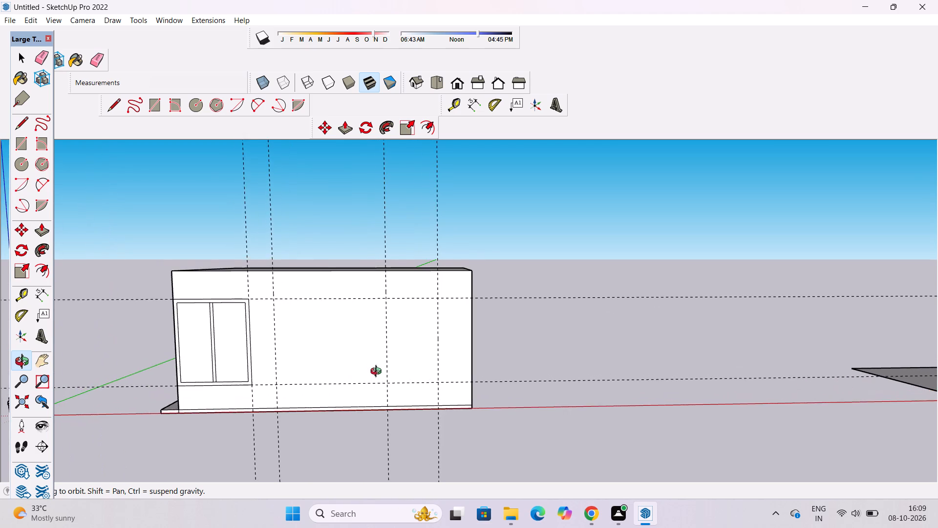
shift+drag(390, 366, 408, 378)
drag(408, 378, 379, 370)
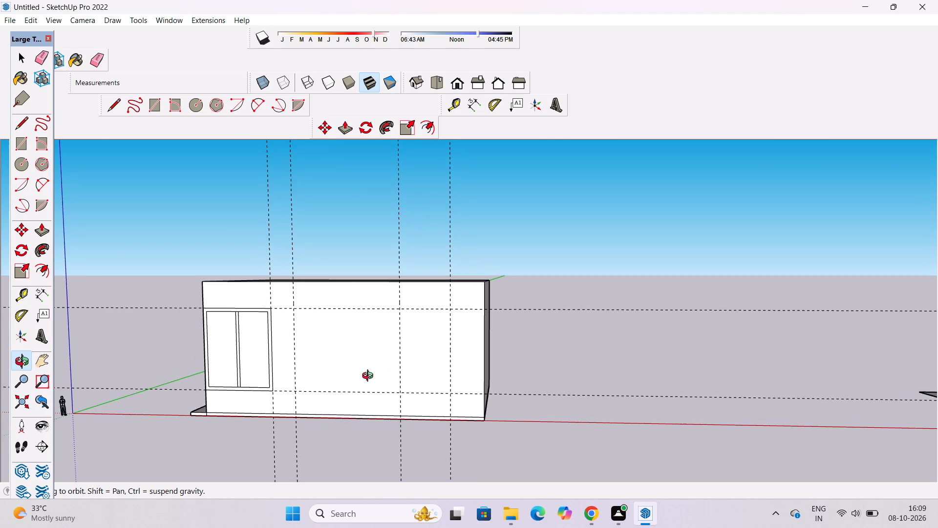
scroll(318, 368, up, 2)
shift+drag(317, 367, 341, 363)
shift+click(344, 365)
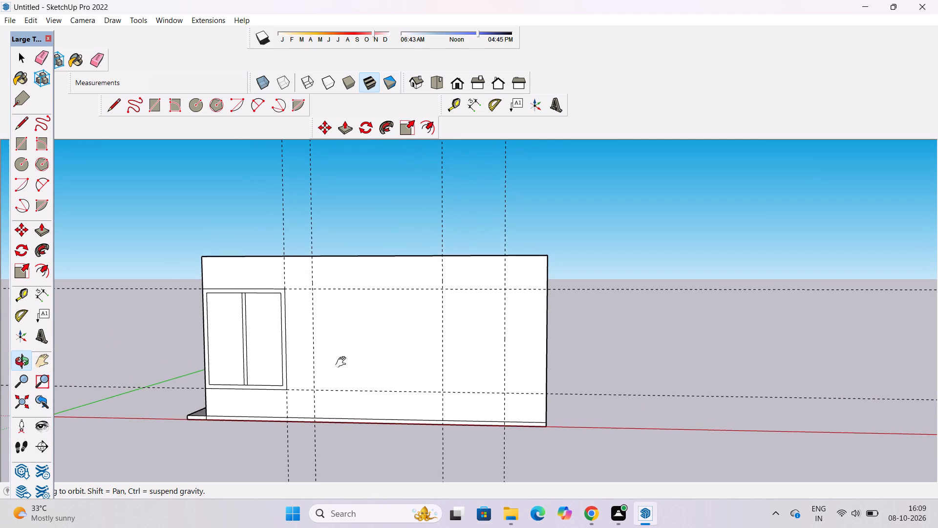
scroll(343, 360, up, 2)
shift+drag(347, 376, 349, 370)
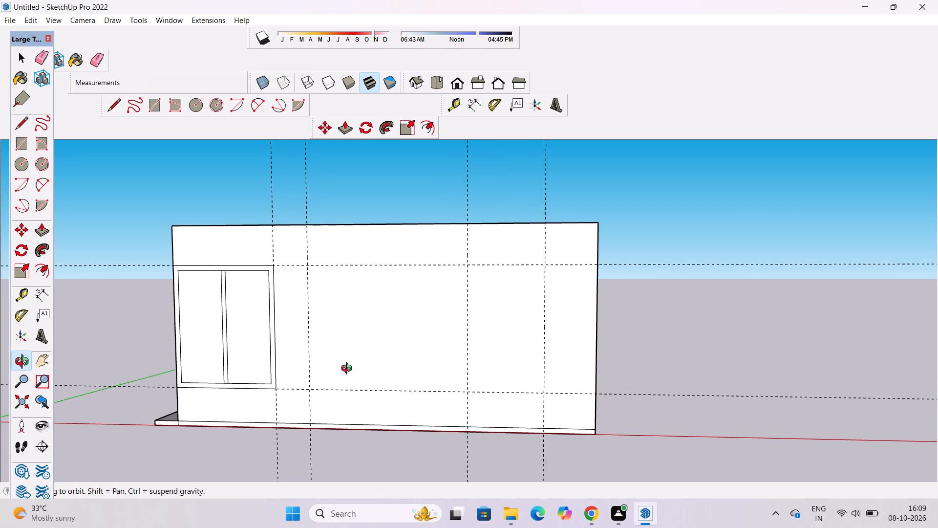
shift+drag(411, 389, 394, 393)
shift+drag(398, 393, 412, 388)
drag(404, 390, 411, 385)
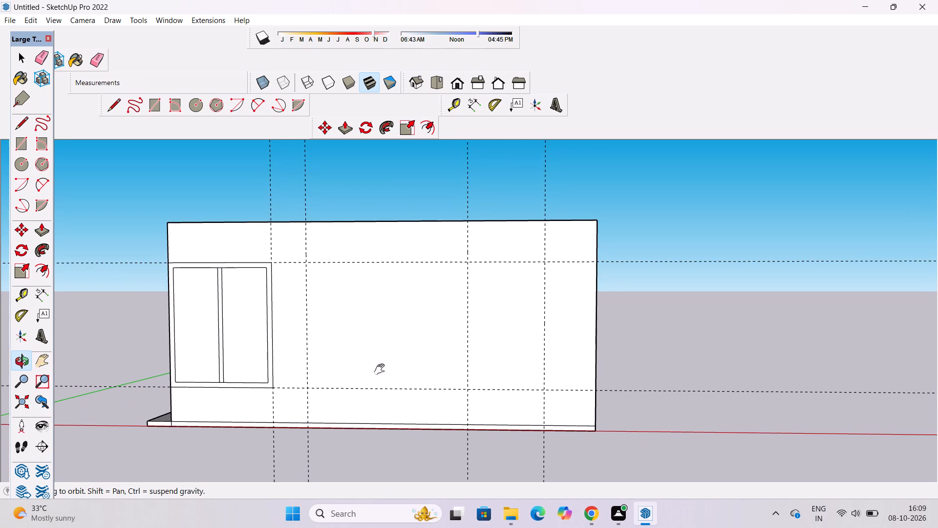
shift+click(368, 318)
shift+drag(371, 334, 372, 323)
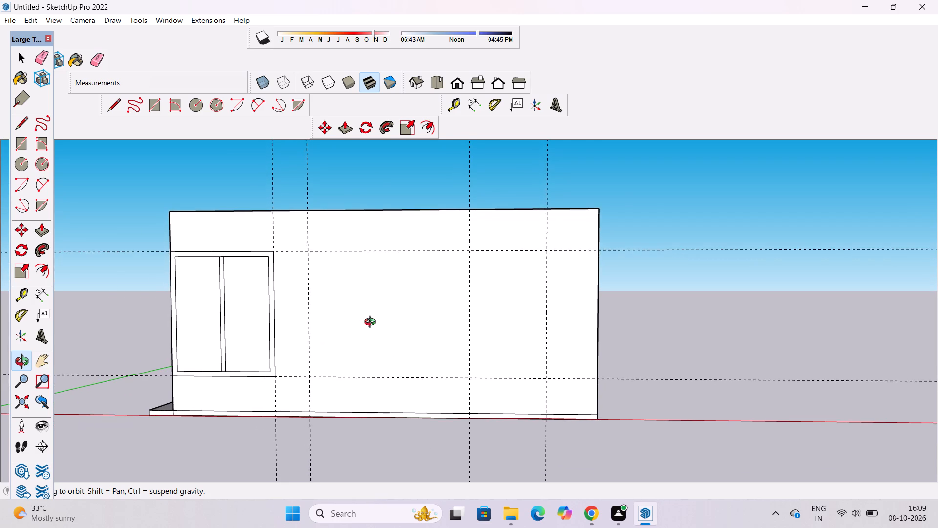
scroll(372, 323, up, 2)
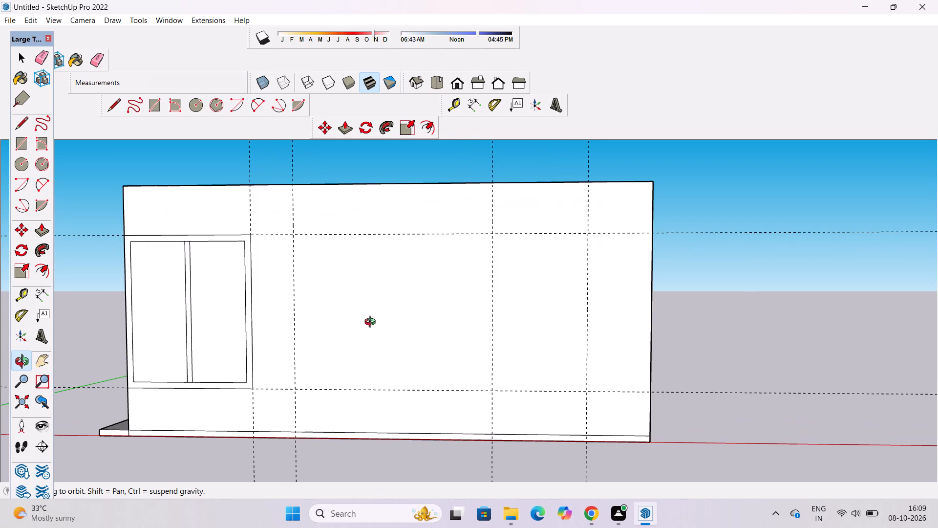
drag(394, 324, 380, 330)
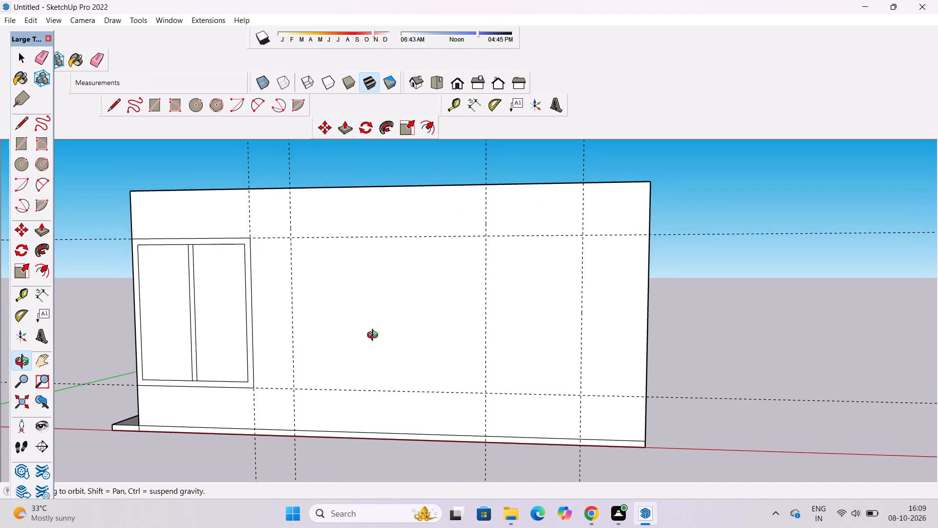
drag(375, 336, 394, 339)
drag(394, 361, 409, 349)
shift+click(409, 361)
shift+drag(409, 378, 395, 386)
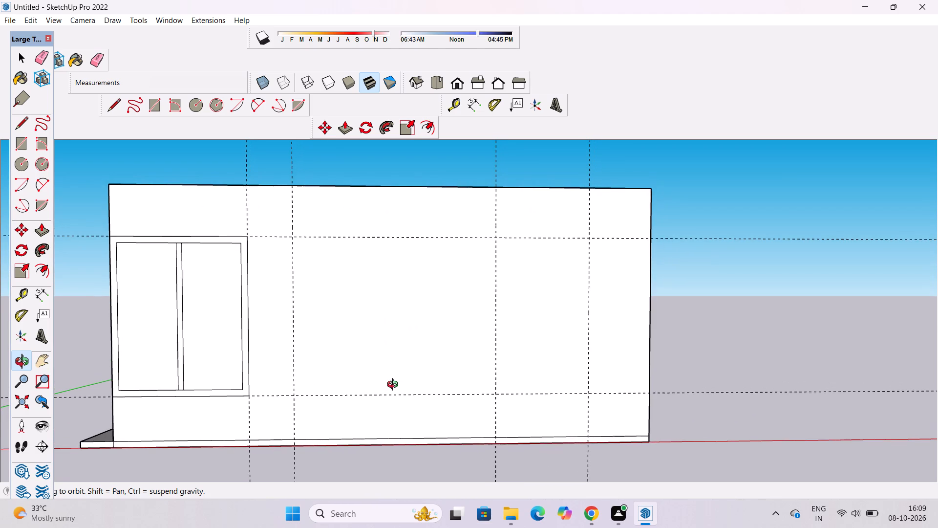
Erase the horizontal guide running along the bottom edge of the divided window on the front face.
key(e)
drag(394, 371, 393, 395)
key(space)
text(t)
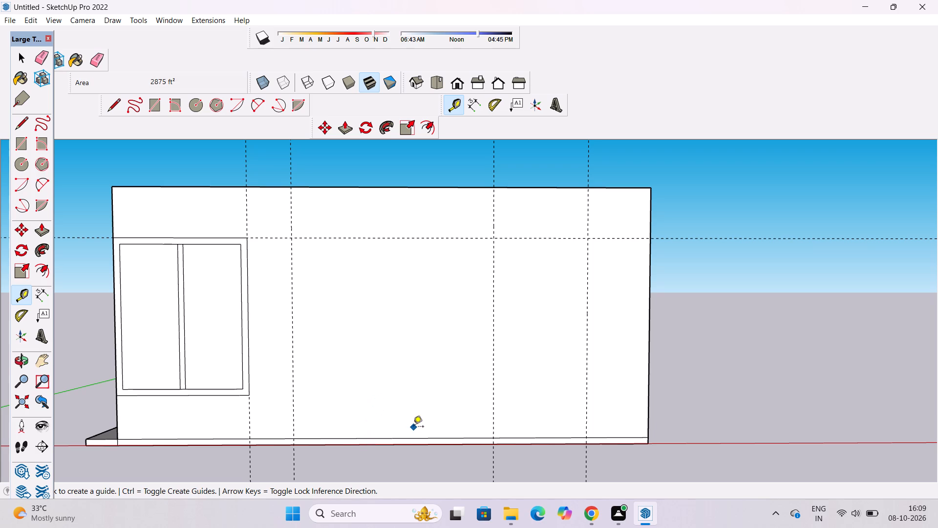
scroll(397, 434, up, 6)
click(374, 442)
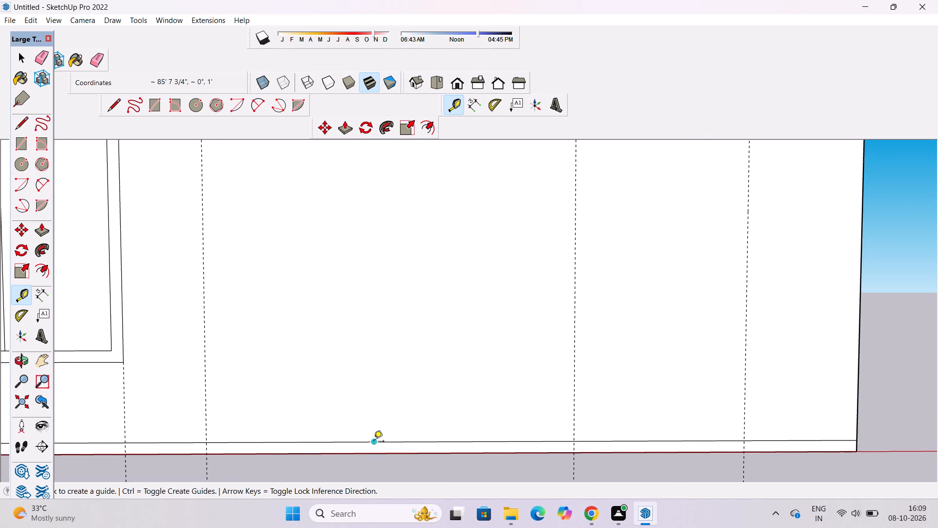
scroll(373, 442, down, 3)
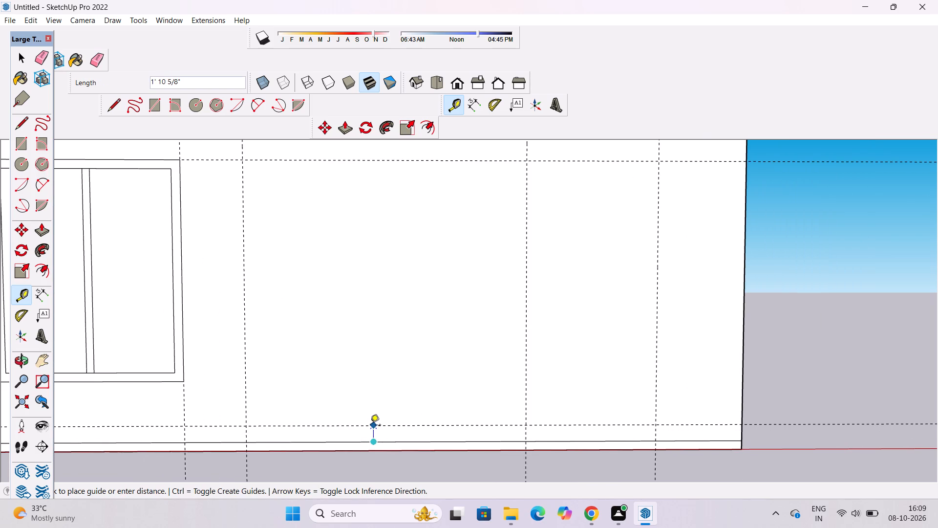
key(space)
Draw a 32' by 32' rectangle on the front face between the two middle vertical guides, from the slab's top edge up to the horizontal guide.
scroll(370, 426, down, 6)
key(r)
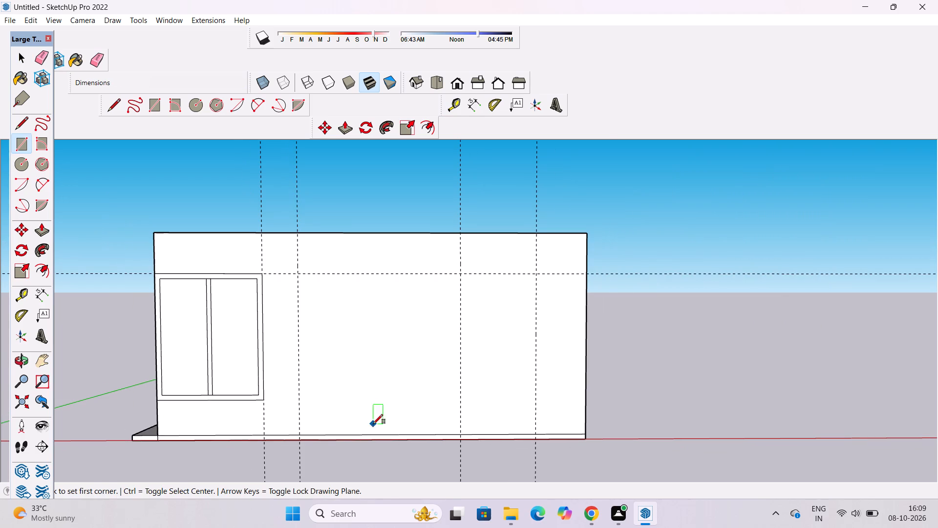
scroll(344, 440, up, 2)
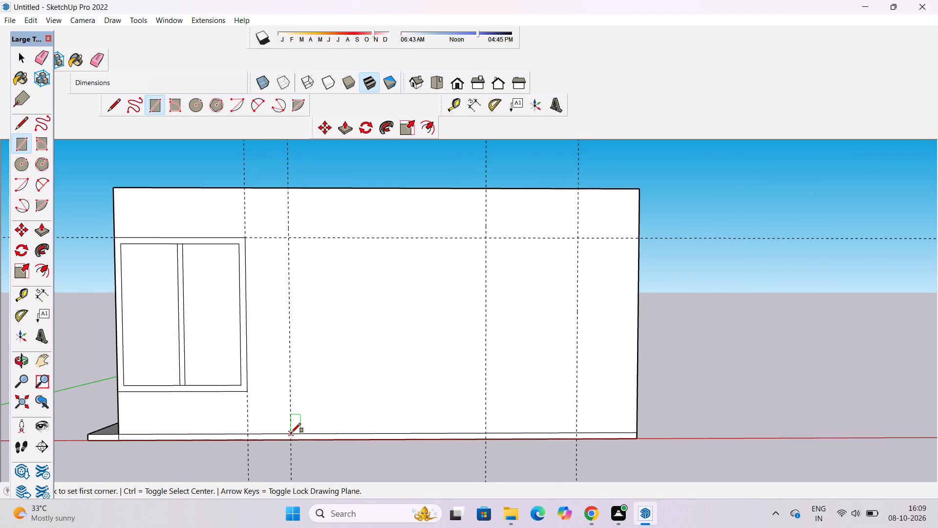
click(291, 433)
scroll(291, 433, down, 8)
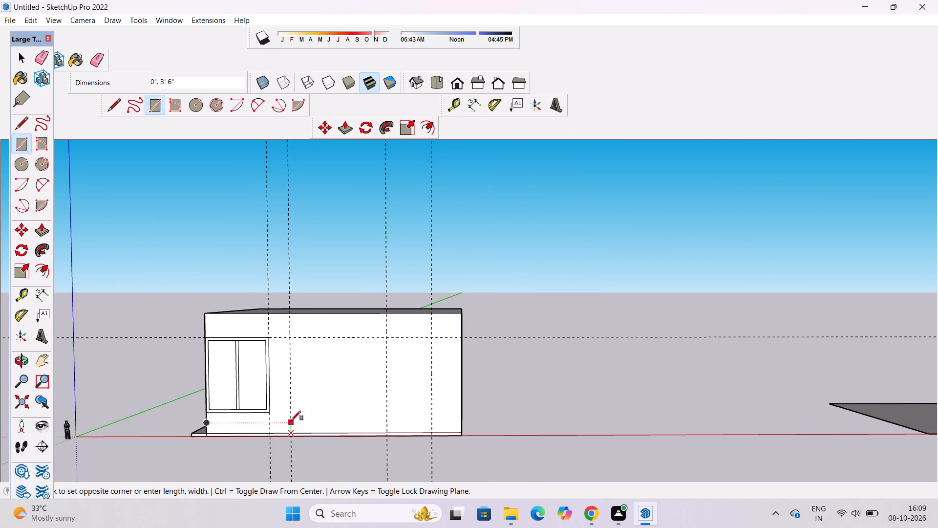
click(387, 337)
scroll(387, 337, up, 2)
scroll(387, 337, down, 2)
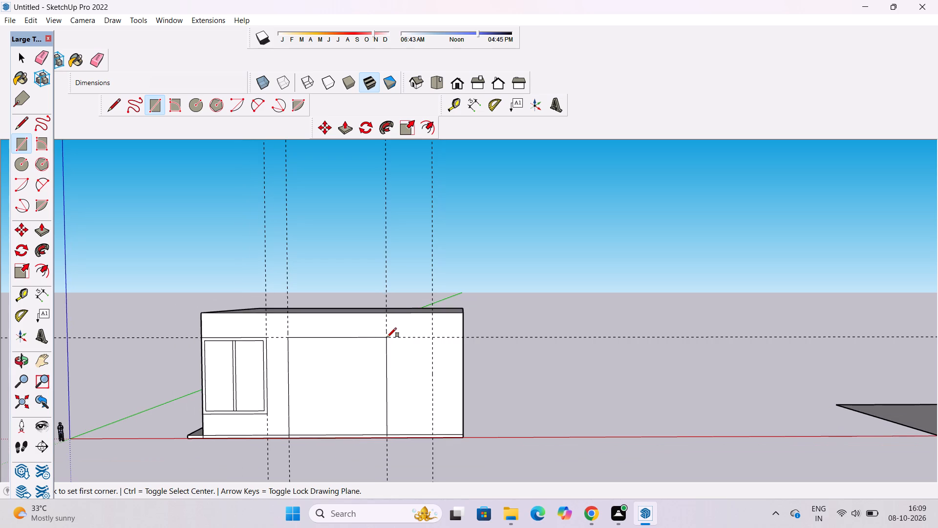
key(space)
Examine the block with its new large front opening outline from above, below, the ends and close to the front face.
key(o)
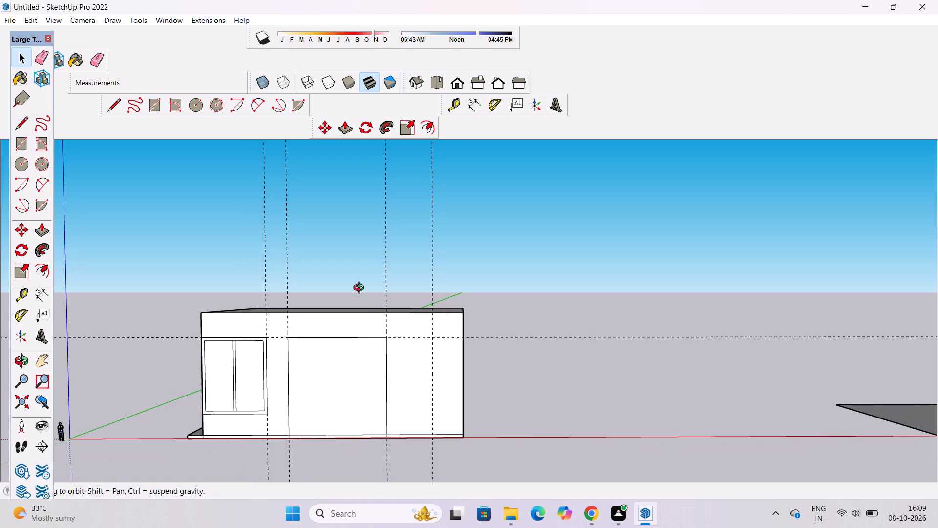
scroll(352, 356, down, 3)
drag(360, 384, 347, 392)
drag(346, 395, 357, 354)
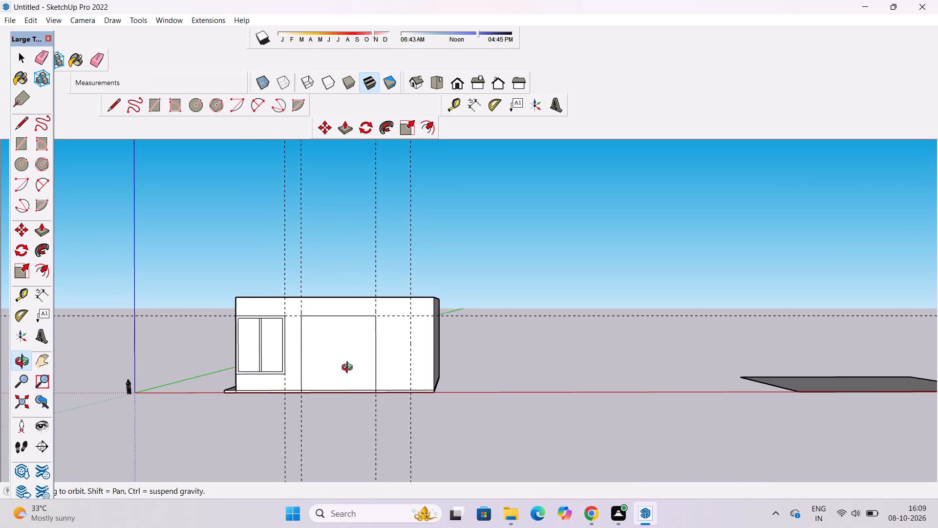
scroll(348, 368, up, 3)
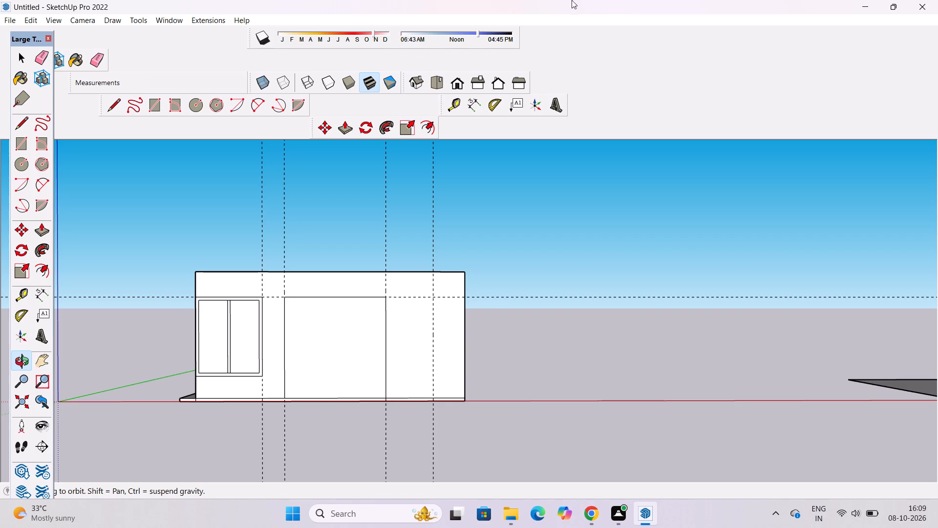
scroll(405, 270, down, 4)
shift+drag(382, 302, 390, 323)
drag(381, 353, 420, 420)
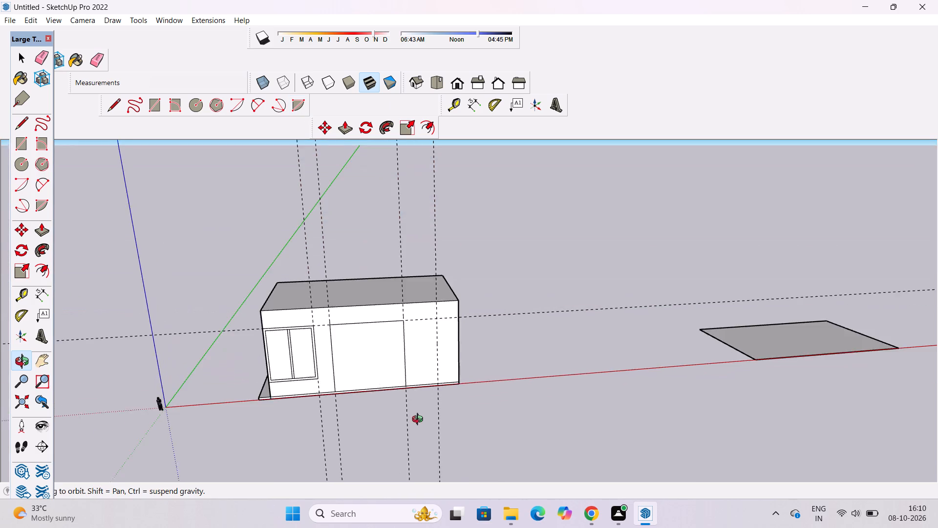
drag(420, 420, 415, 423)
scroll(381, 390, up, 8)
drag(382, 408, 349, 279)
scroll(343, 275, up, 3)
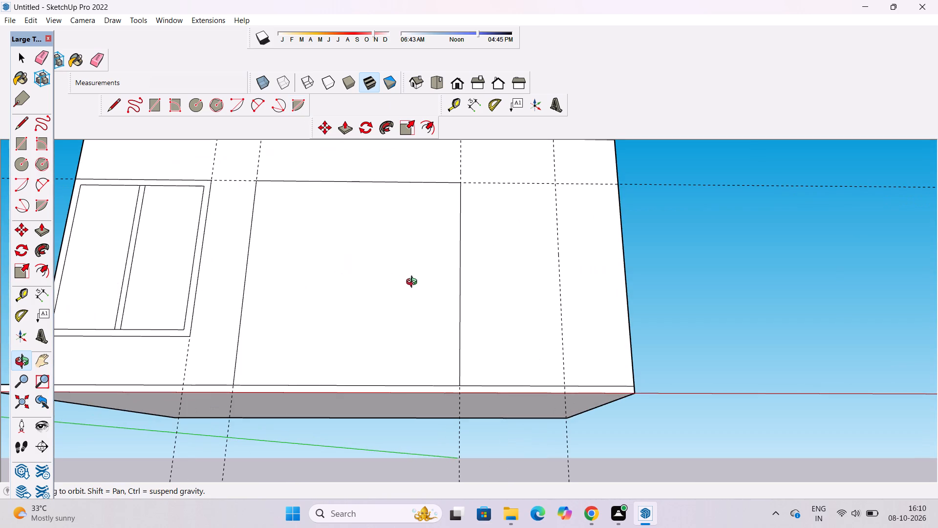
drag(754, 319, 296, 447)
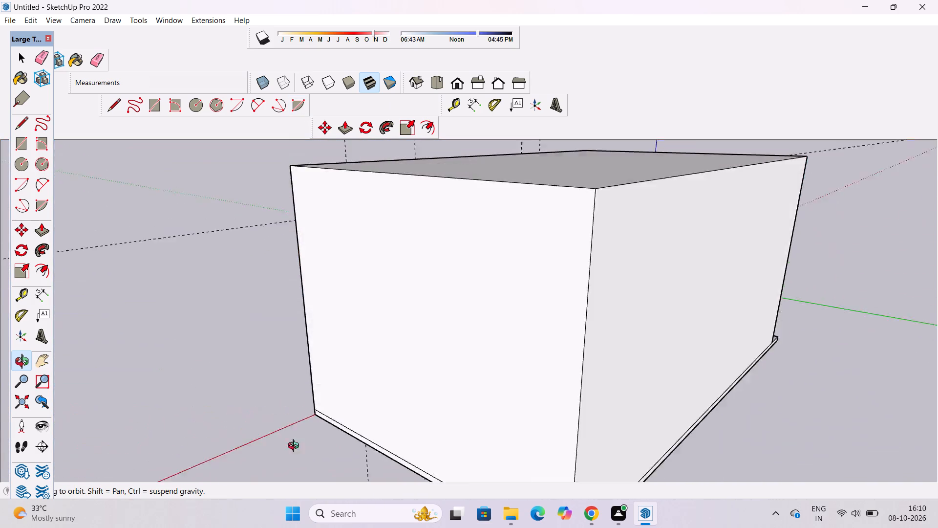
drag(296, 447, 567, 324)
scroll(303, 197, down, 5)
drag(359, 242, 701, 316)
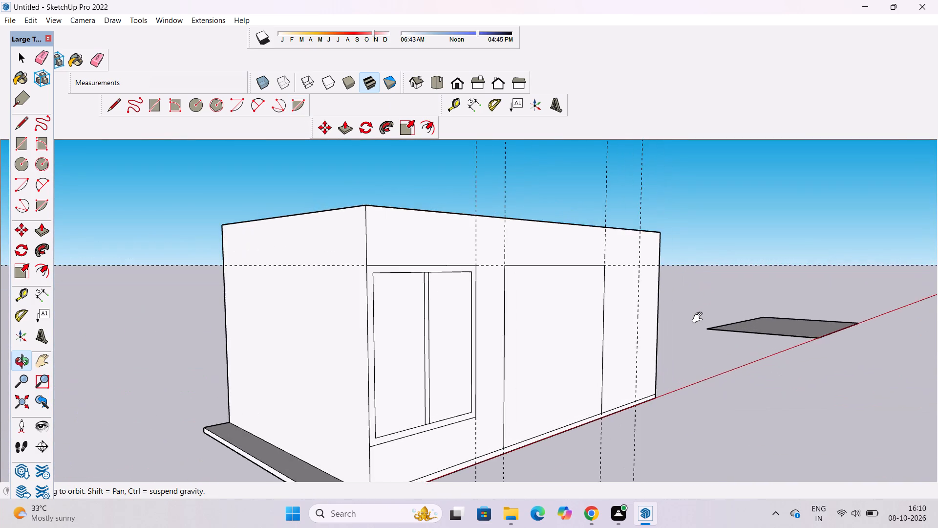
drag(677, 330, 640, 342)
scroll(528, 325, up, 3)
shift+drag(527, 327, 510, 277)
drag(520, 278, 492, 284)
scroll(477, 287, up, 1)
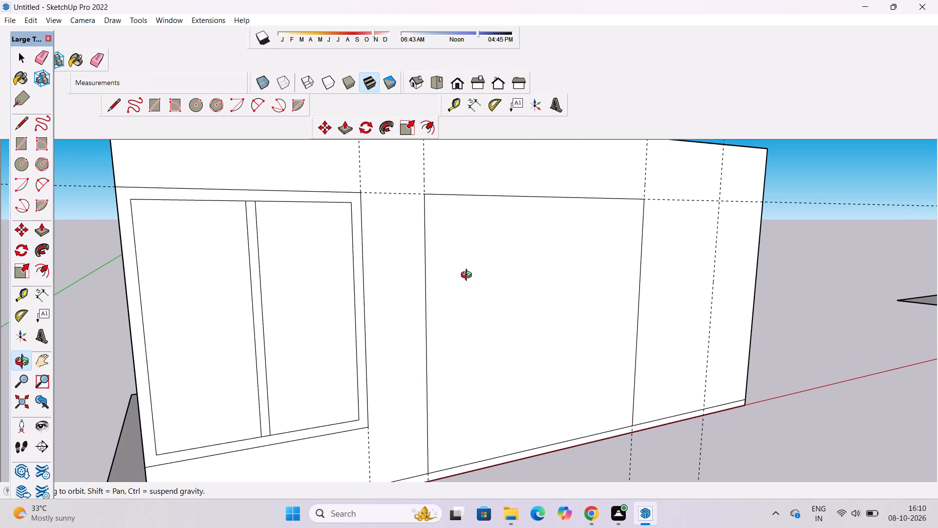
scroll(464, 269, down, 3)
drag(560, 297, 466, 297)
scroll(465, 297, up, 3)
shift+drag(537, 310, 456, 310)
drag(464, 337, 452, 324)
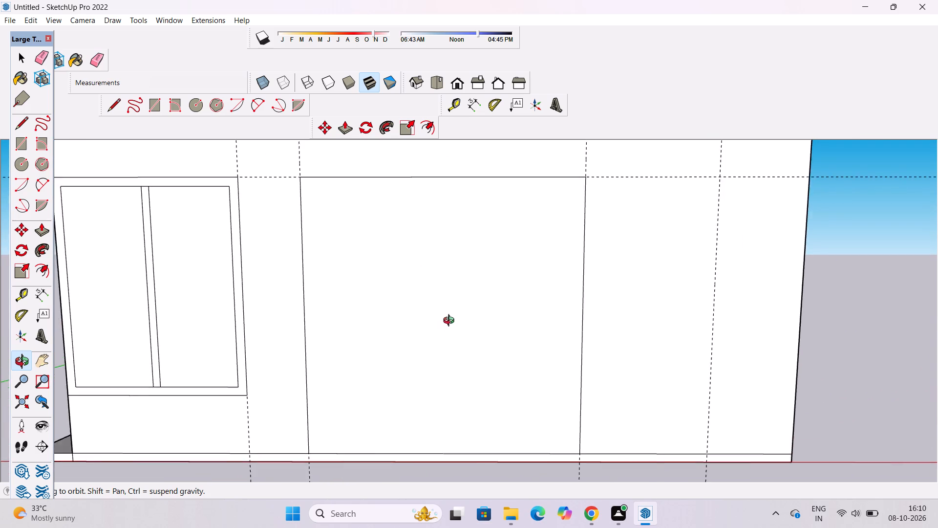
Offset the 32' square's outline inward by about 1' 8 7/8" to form a frame.
scroll(451, 322, down, 5)
shift+drag(468, 332, 441, 337)
text(of)
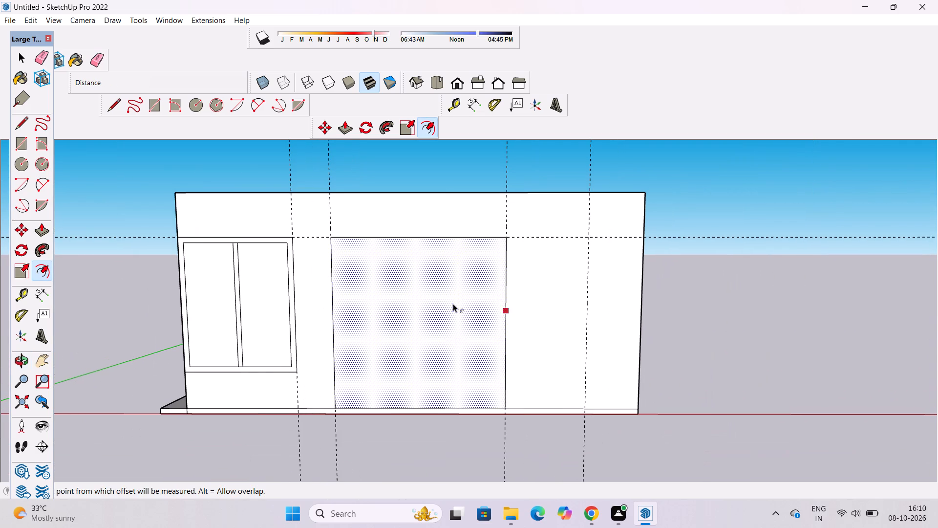
click(454, 242)
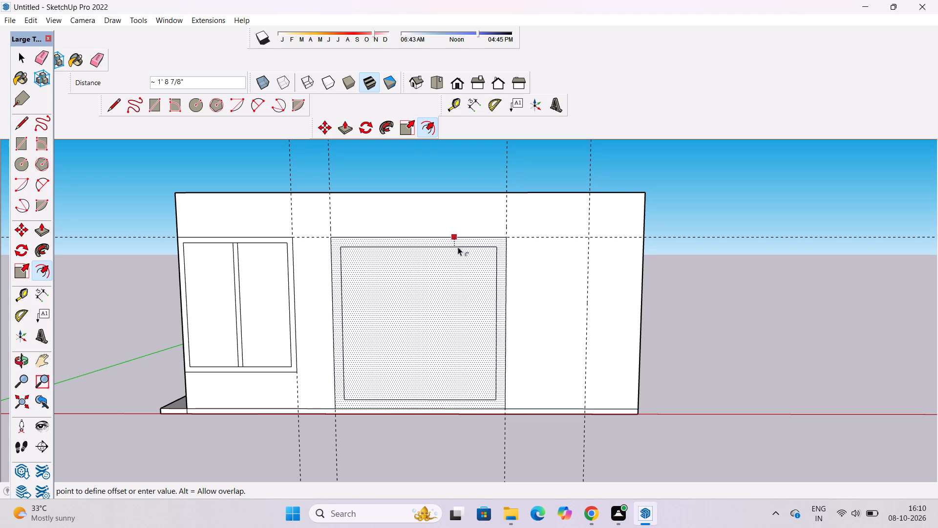
click(458, 247)
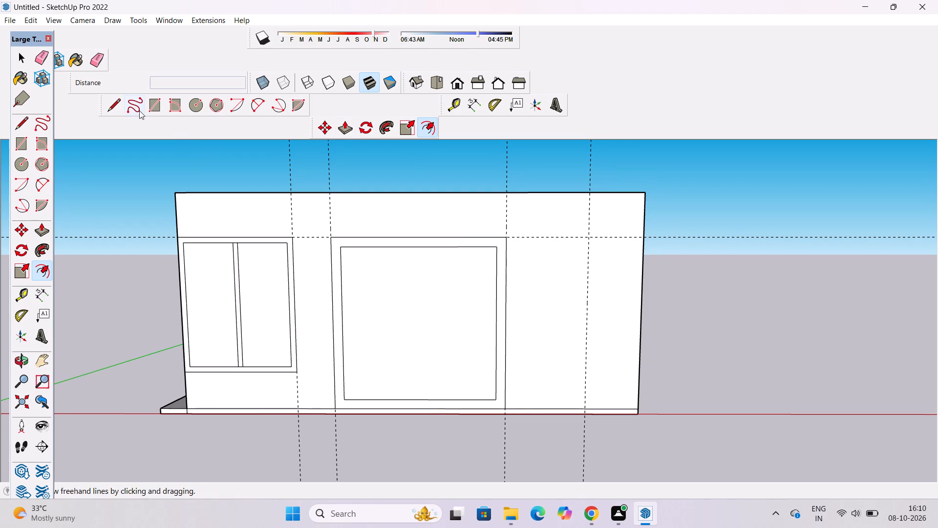
Draw two short vertical lines, about 1' 8 7/8" each, from the inner frame outline's bottom corners down to the slab's top edge.
click(106, 107)
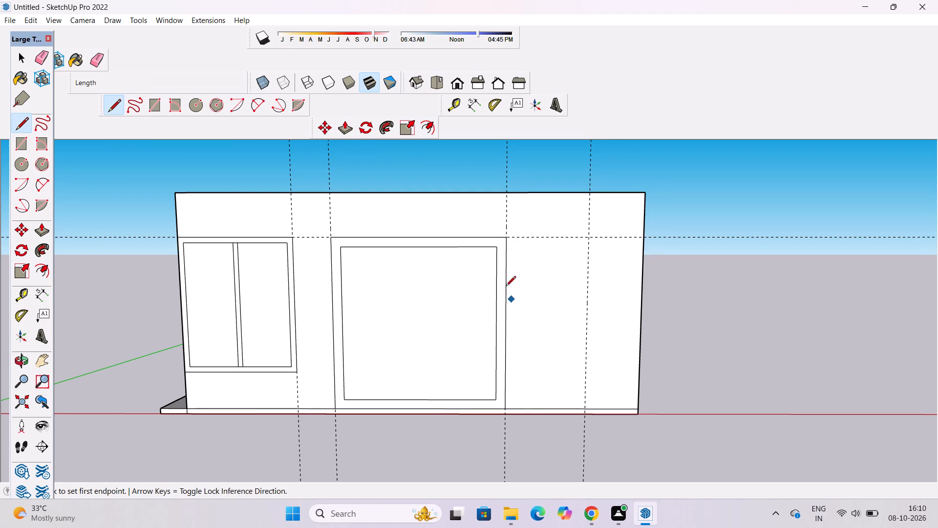
scroll(491, 265, up, 1)
scroll(499, 431, up, 5)
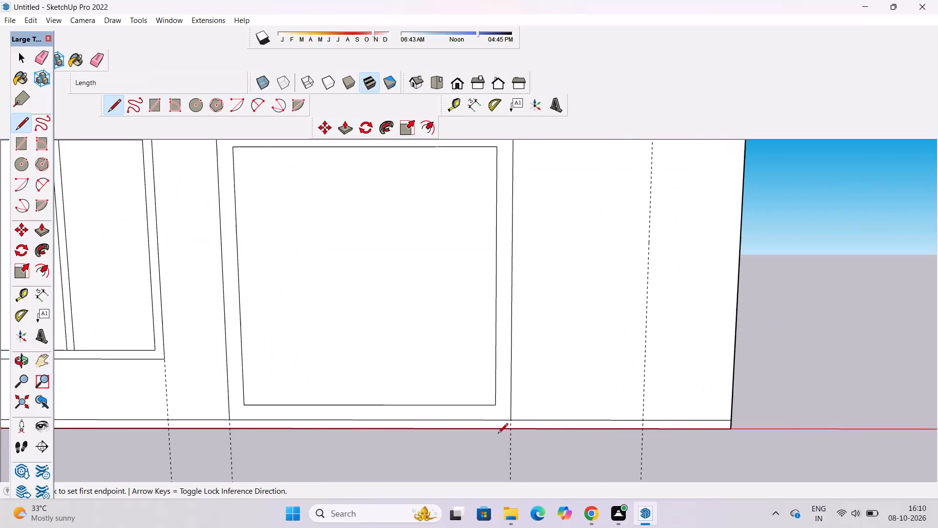
scroll(498, 434, up, 7)
click(492, 372)
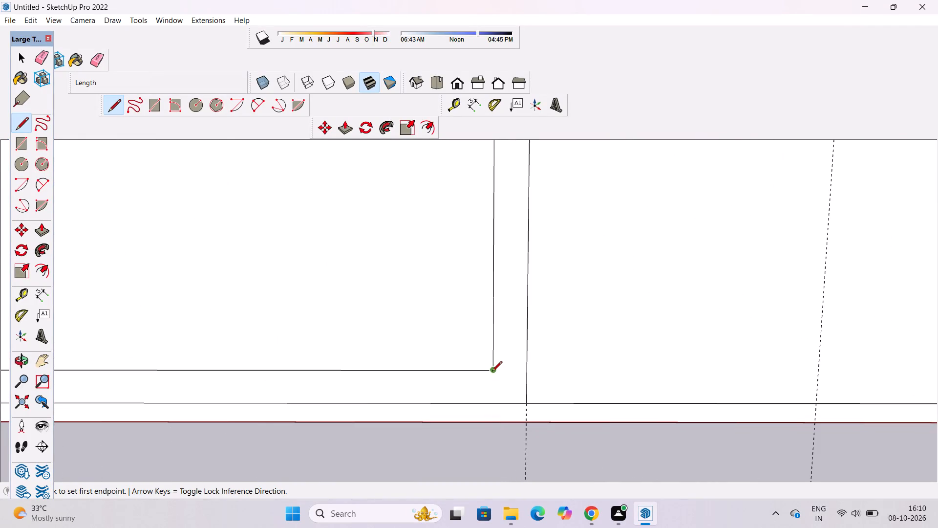
click(495, 402)
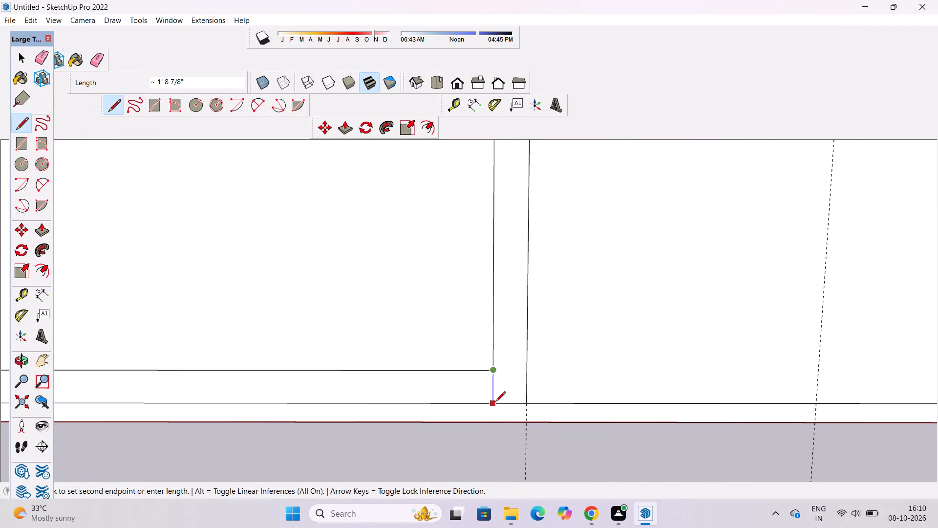
scroll(567, 394, down, 4)
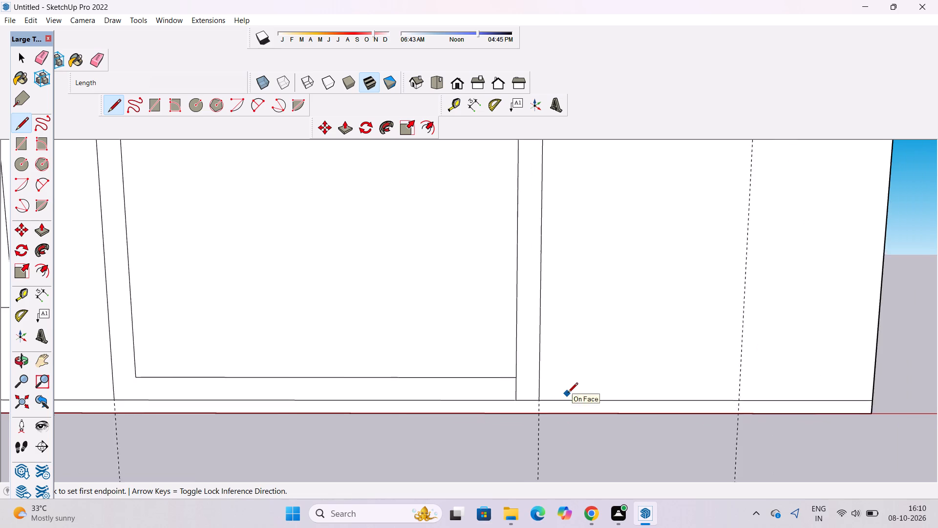
scroll(568, 394, down, 5)
scroll(308, 388, up, 4)
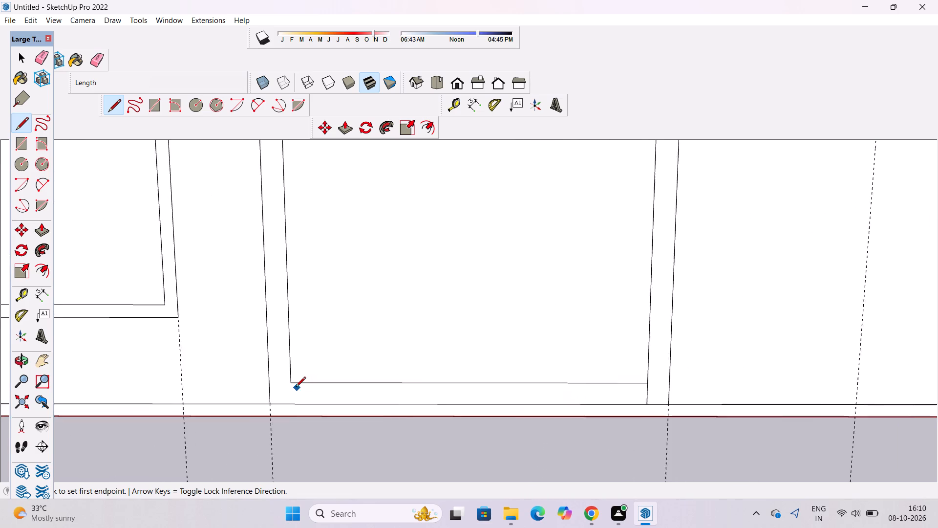
scroll(296, 388, up, 3)
click(291, 382)
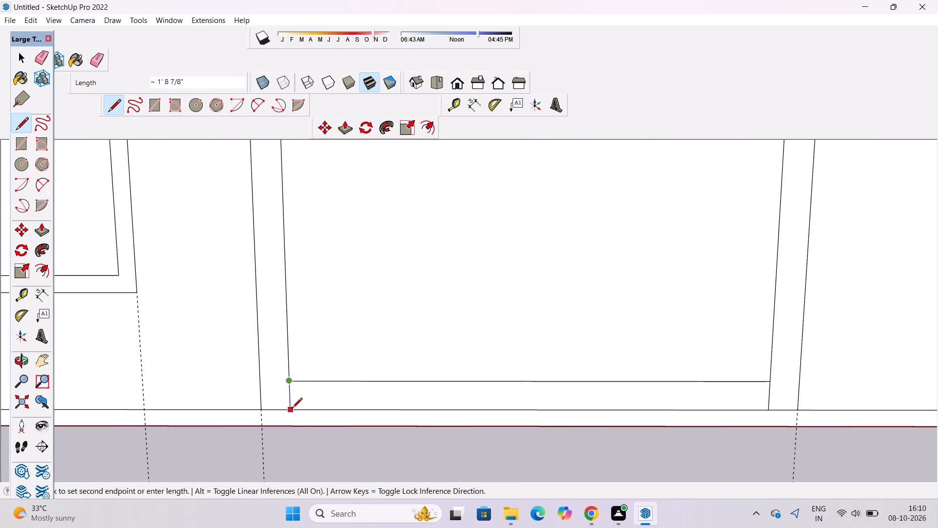
click(292, 409)
Examine the whole front face with the divided window and the large framed opening from slightly different distances and angles.
scroll(289, 438, down, 15)
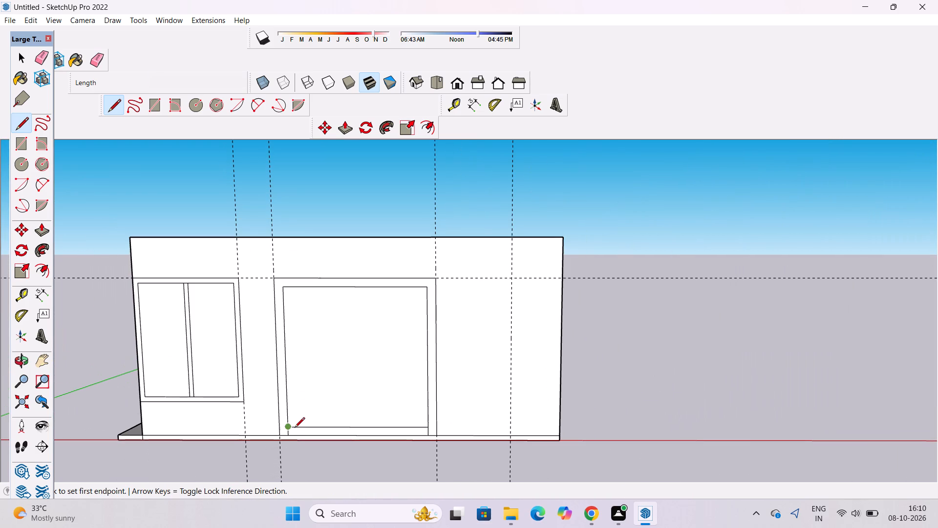
scroll(347, 395, down, 2)
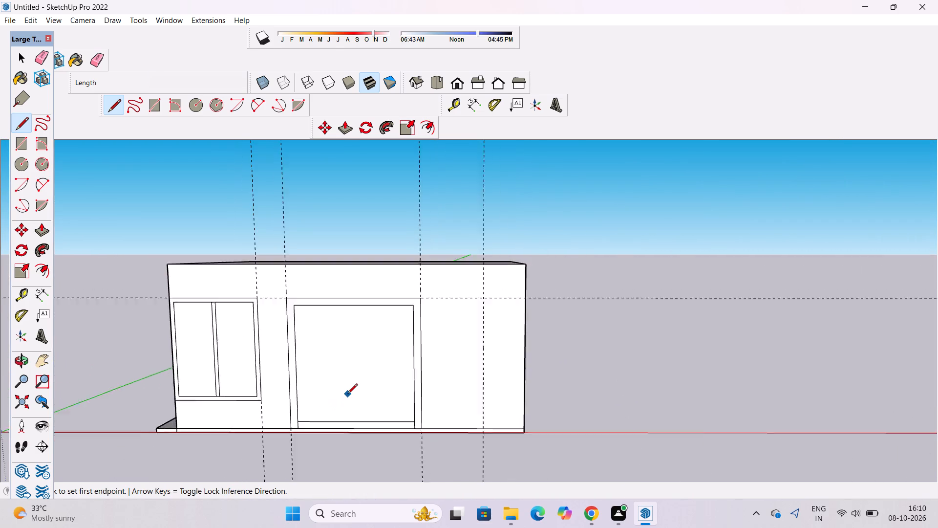
scroll(347, 395, down, 2)
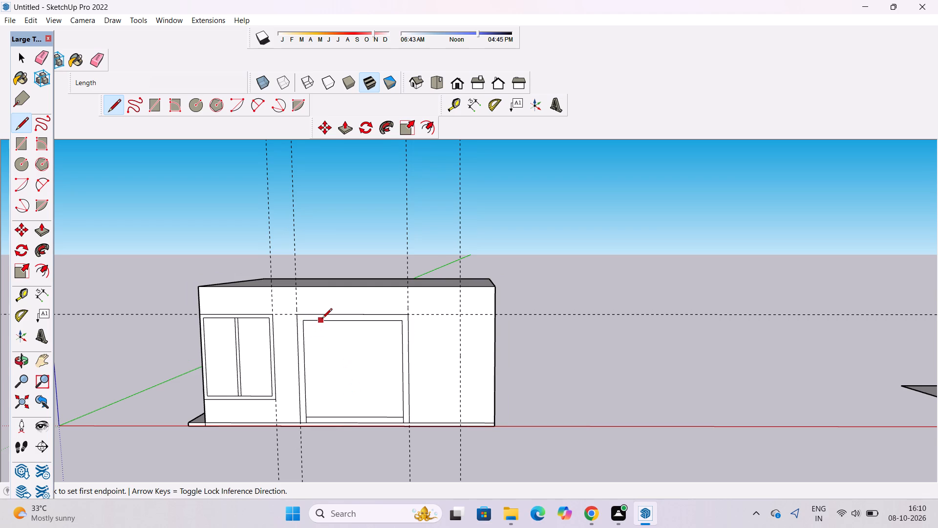
scroll(322, 319, up, 2)
key(space)
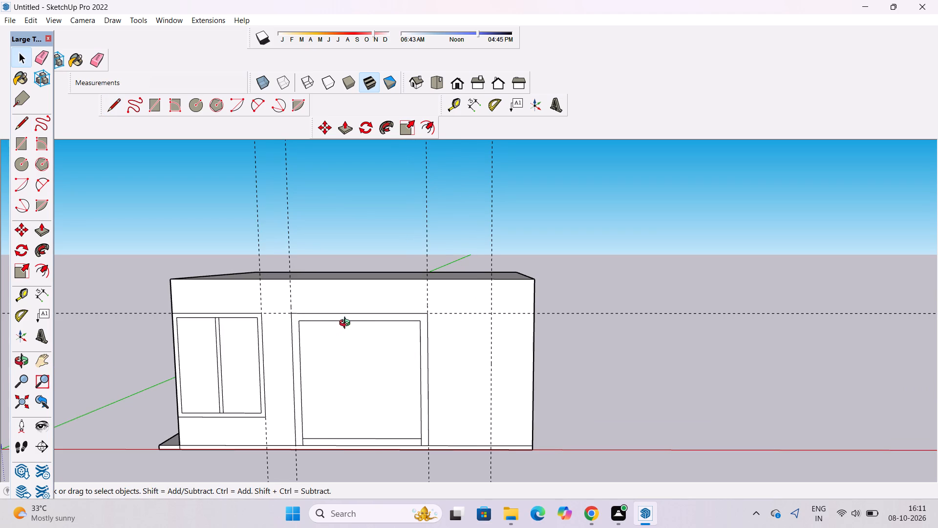
key(o)
drag(390, 357, 354, 336)
shift+drag(355, 336, 404, 334)
shift+scroll(411, 331, down, 4)
drag(398, 350, 426, 372)
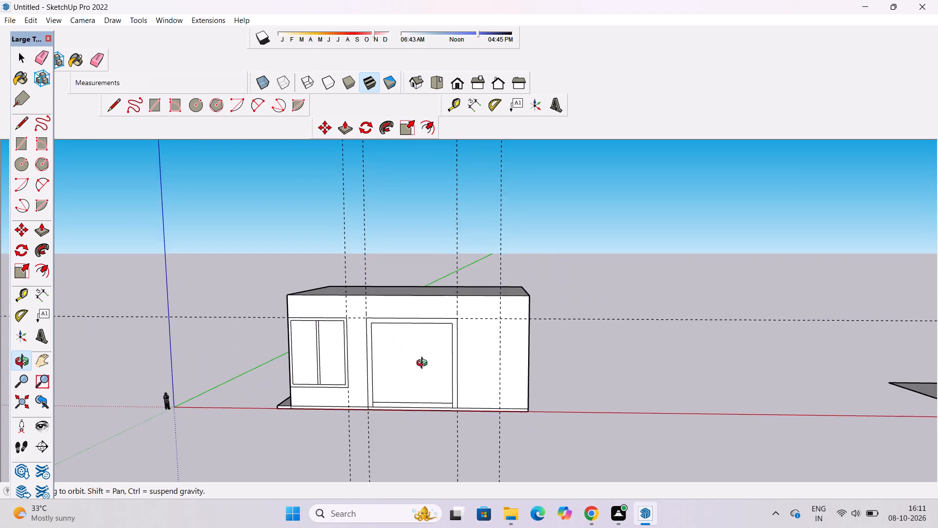
scroll(407, 344, up, 2)
shift+drag(407, 343, 407, 354)
scroll(407, 355, down, 3)
drag(408, 357, 409, 353)
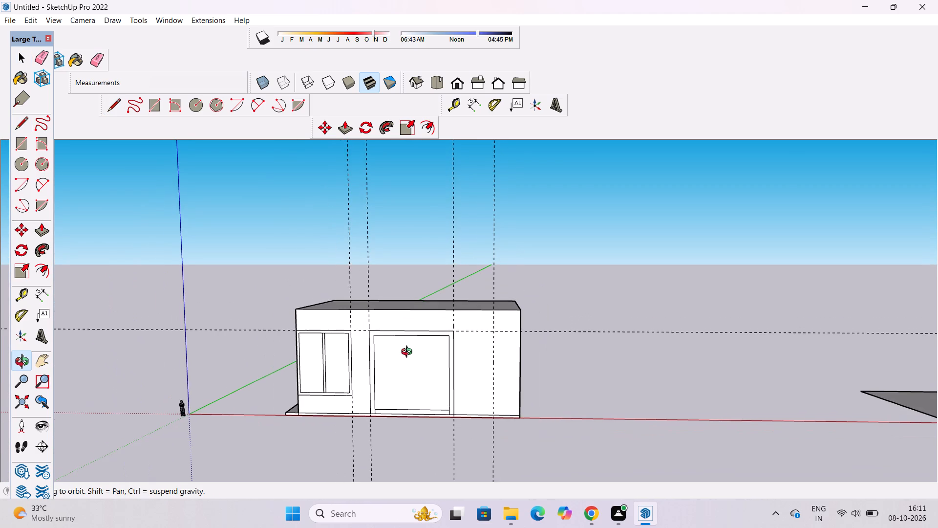
scroll(409, 353, up, 1)
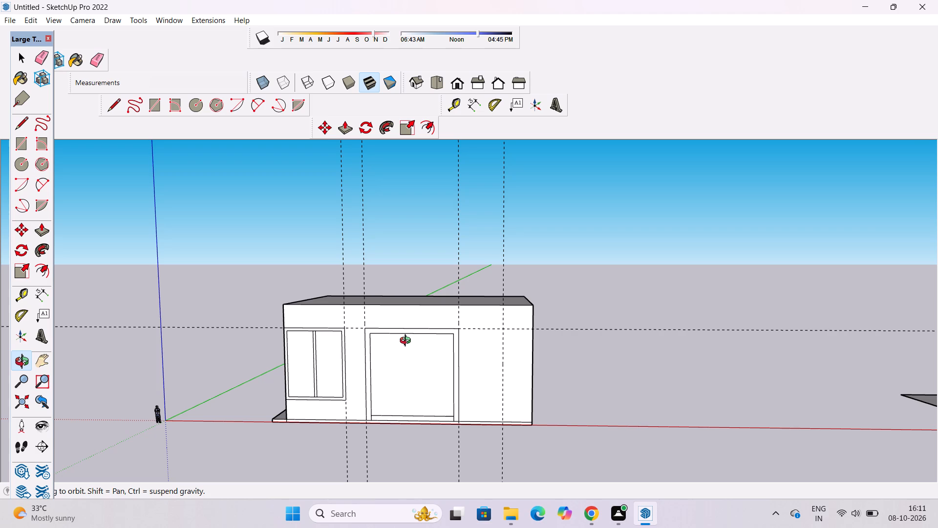
scroll(426, 357, up, 4)
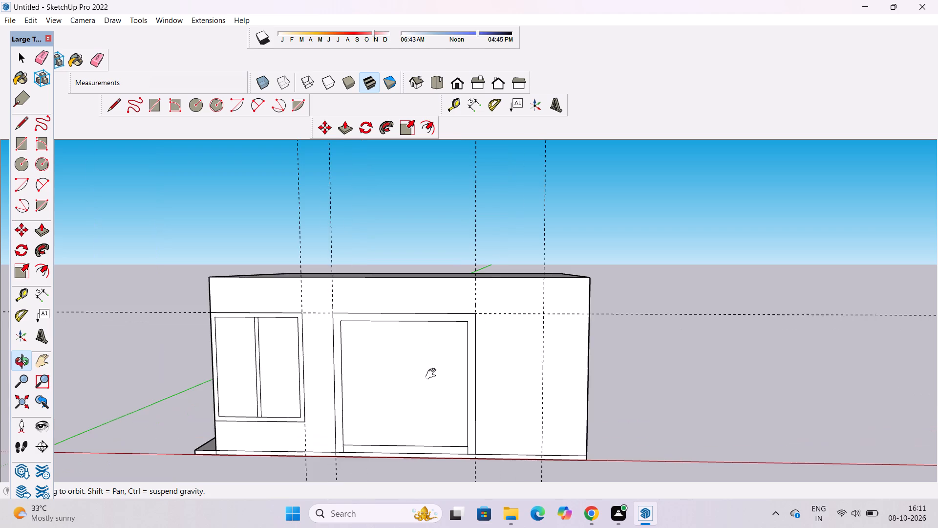
shift+click(433, 374)
shift+drag(433, 370, 430, 384)
Place a horizontal guide 2' above the top edge of the large framed opening.
key(t)
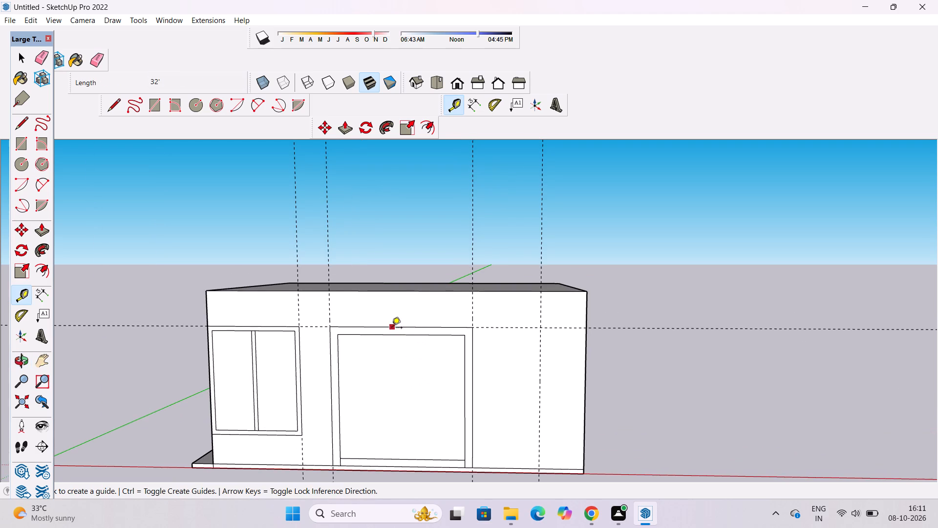
click(401, 328)
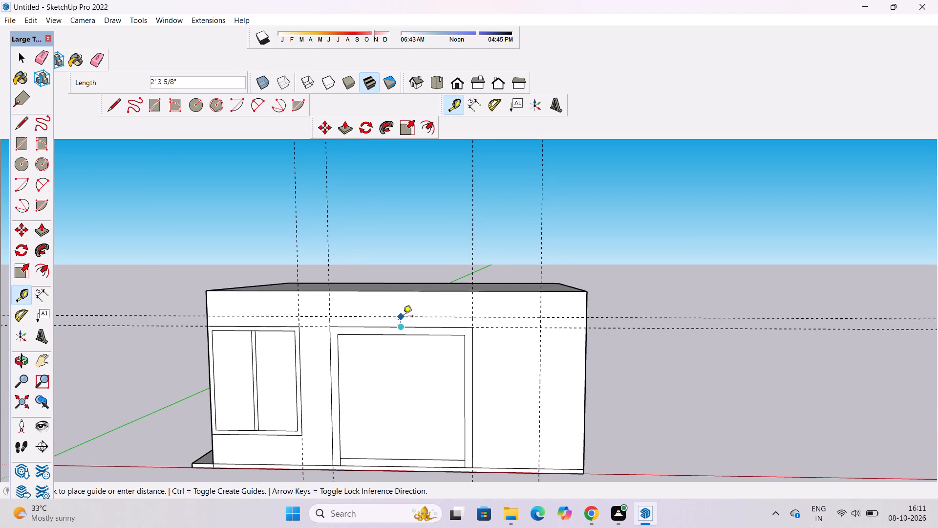
text(2')
key(Return)
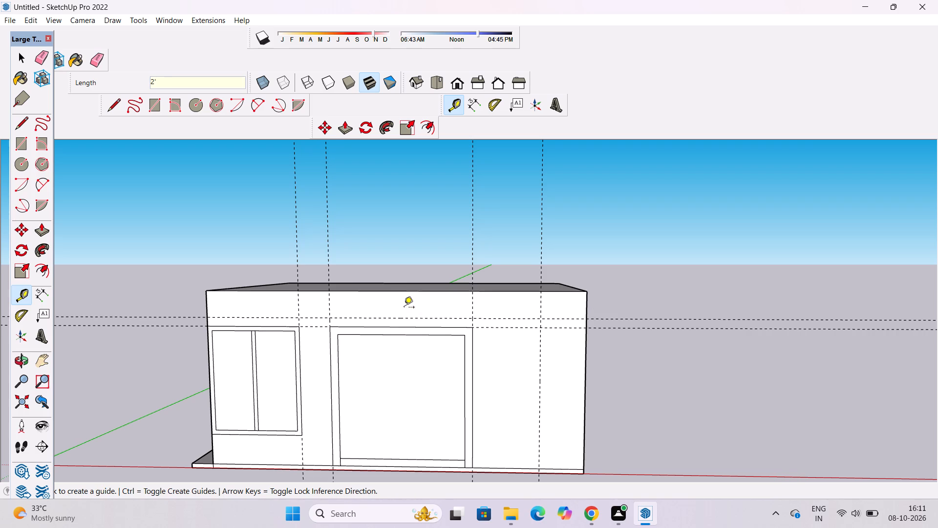
Draw a 32' by 2' rectangle directly above the large opening, between its vertical guides and the two horizontal guides.
scroll(404, 308, down, 1)
scroll(404, 308, up, 1)
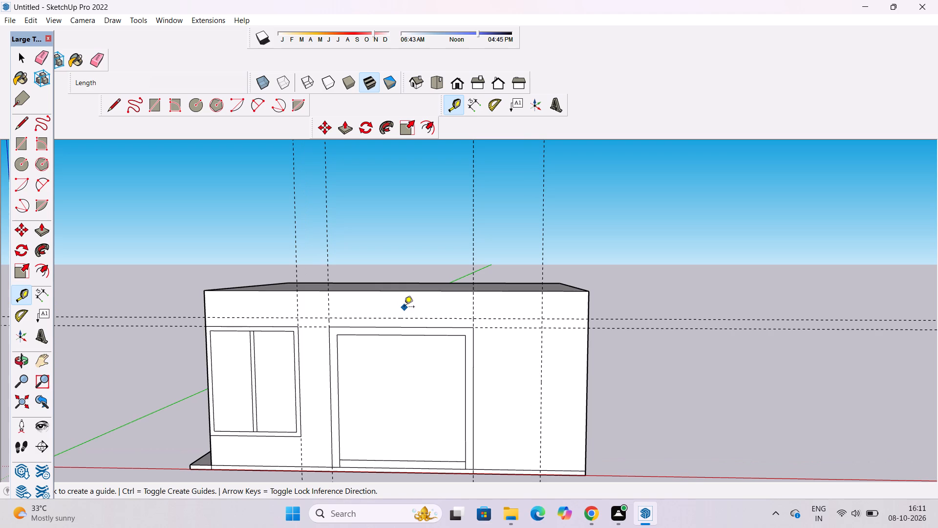
key(space)
text(o)
scroll(404, 329, up, 2)
shift+click(404, 326)
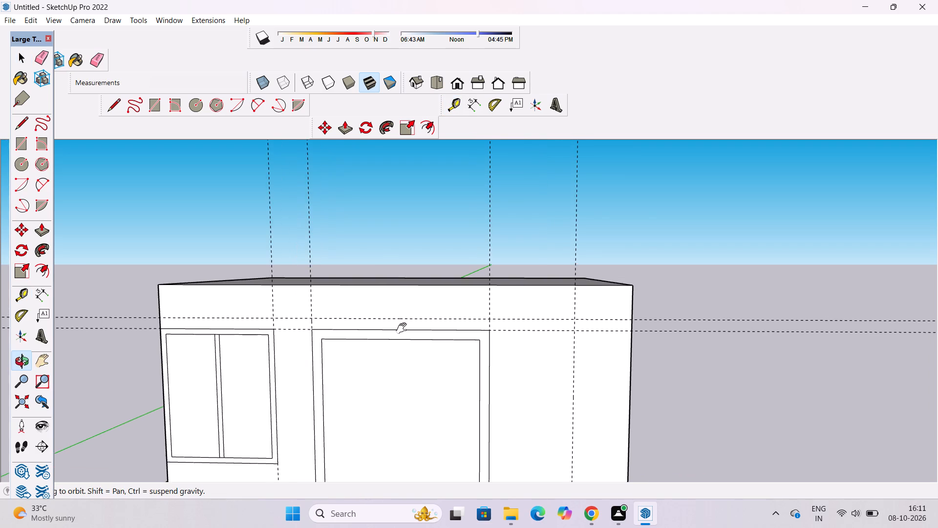
shift+scroll(401, 333, up, 3)
shift+drag(393, 338, 388, 340)
scroll(379, 340, down, 3)
scroll(378, 337, up, 1)
shift+click(378, 336)
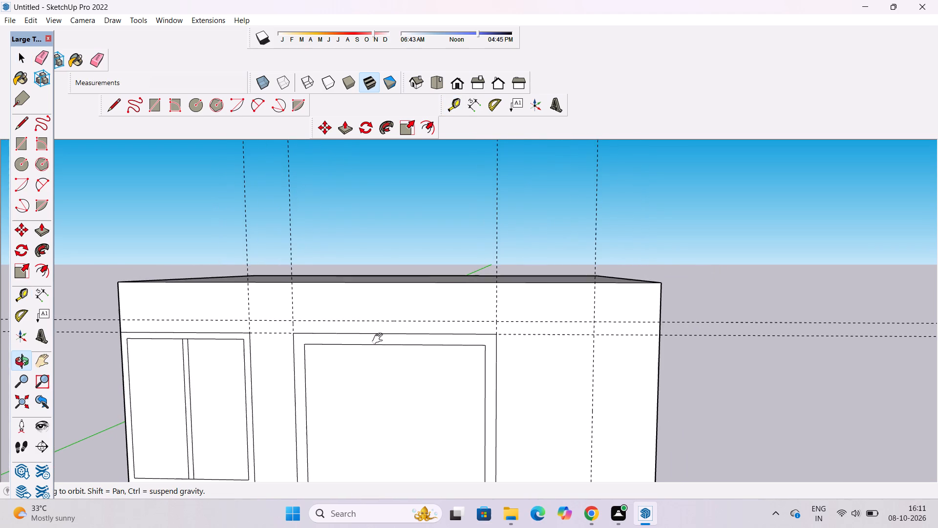
shift+scroll(380, 339, up, 2)
shift+drag(380, 340, 383, 335)
key(r)
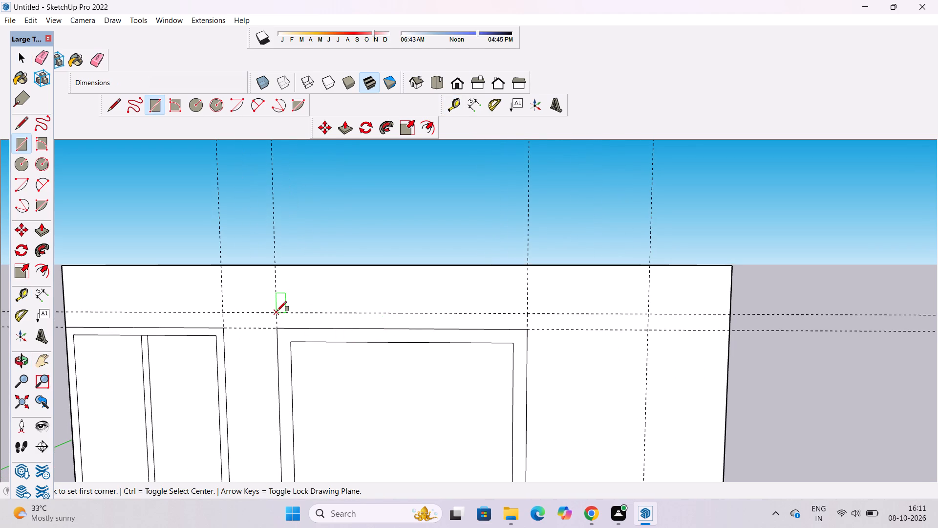
click(276, 311)
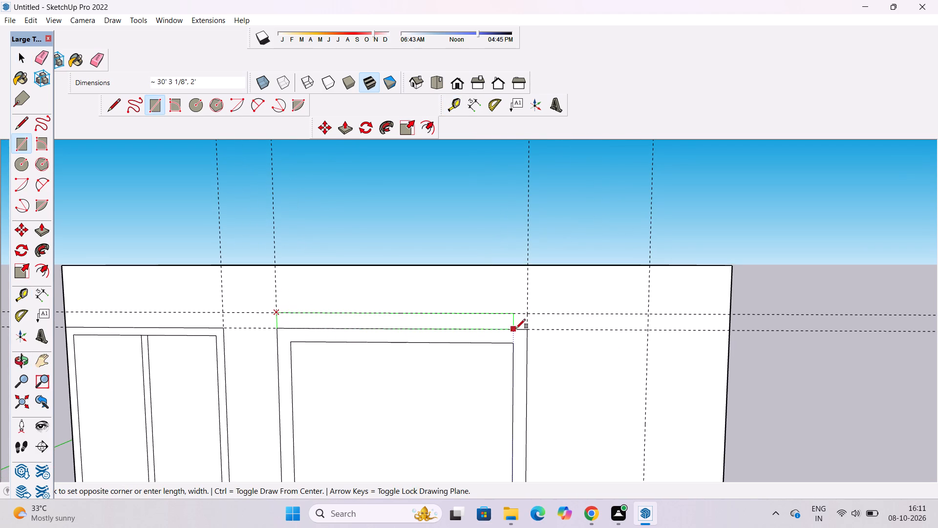
click(528, 327)
key(space)
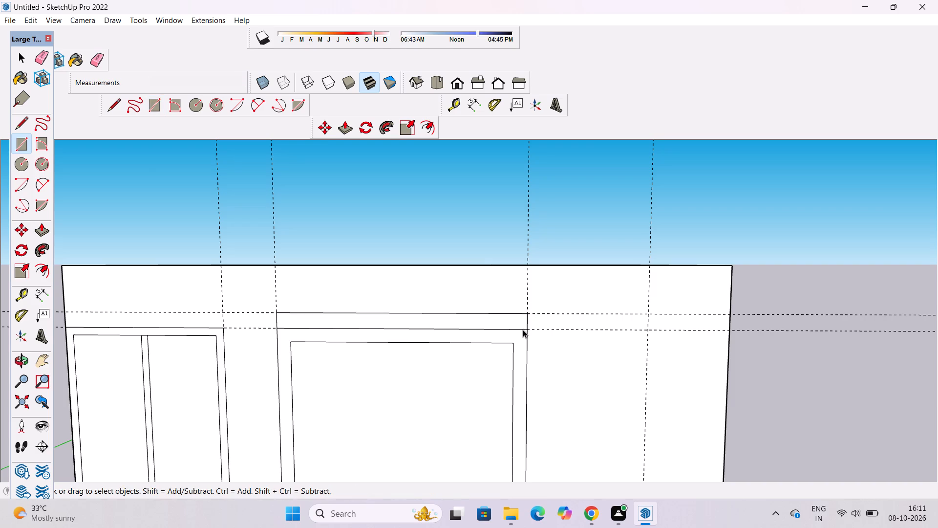
Examine the large opening's frame, its base at the slab and the strip above it, straight on and at an angle.
key(o)
scroll(496, 320, down, 3)
shift+drag(491, 350, 489, 334)
shift+scroll(483, 332, up, 2)
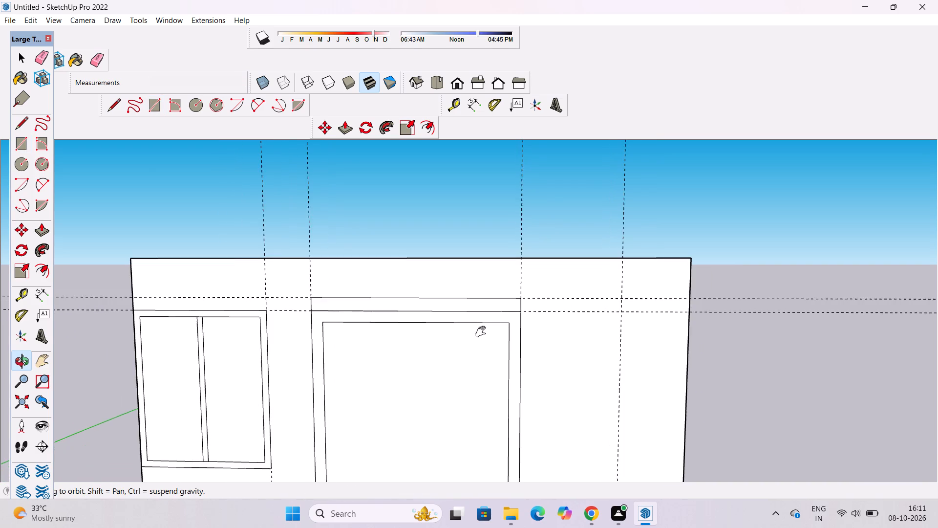
shift+drag(479, 331, 471, 328)
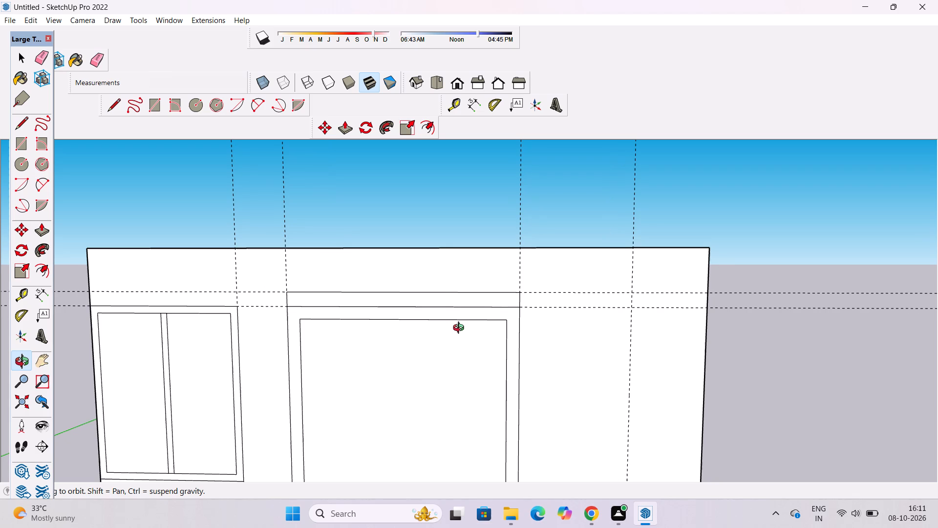
shift+drag(448, 373, 475, 299)
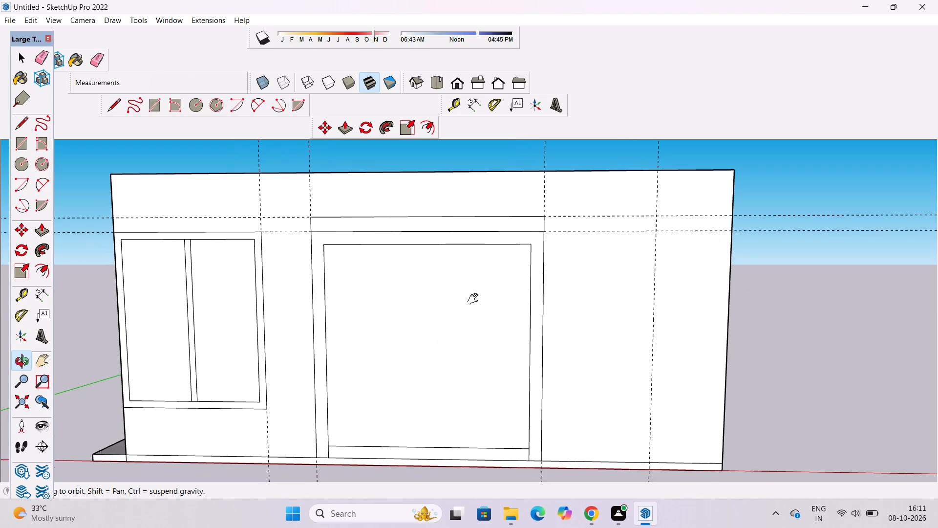
shift+drag(475, 299, 475, 298)
shift+drag(461, 368, 455, 311)
drag(455, 374, 452, 395)
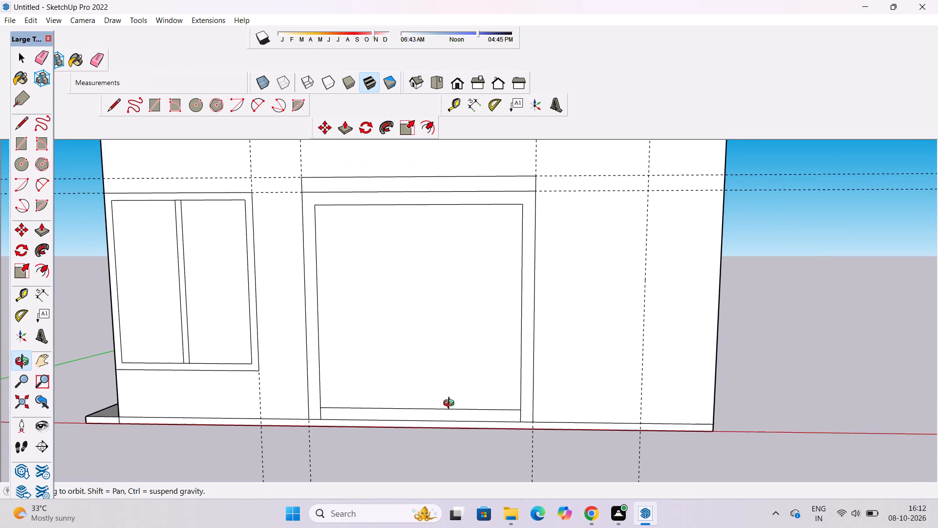
drag(451, 404, 458, 383)
scroll(458, 382, down, 3)
scroll(463, 400, up, 7)
shift+drag(497, 397, 476, 392)
scroll(472, 390, up, 2)
scroll(473, 388, down, 1)
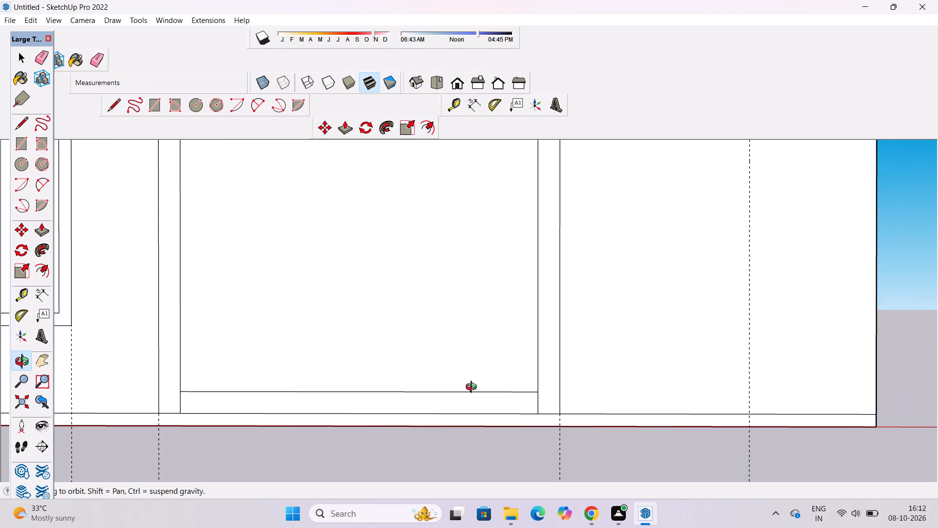
scroll(474, 388, down, 6)
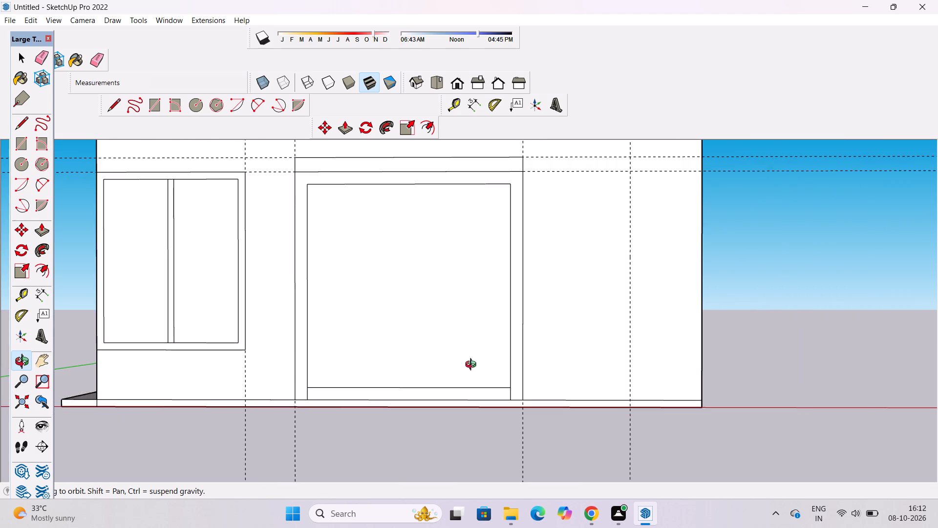
scroll(473, 366, down, 2)
shift+drag(476, 365, 479, 377)
scroll(479, 377, down, 3)
scroll(479, 377, up, 2)
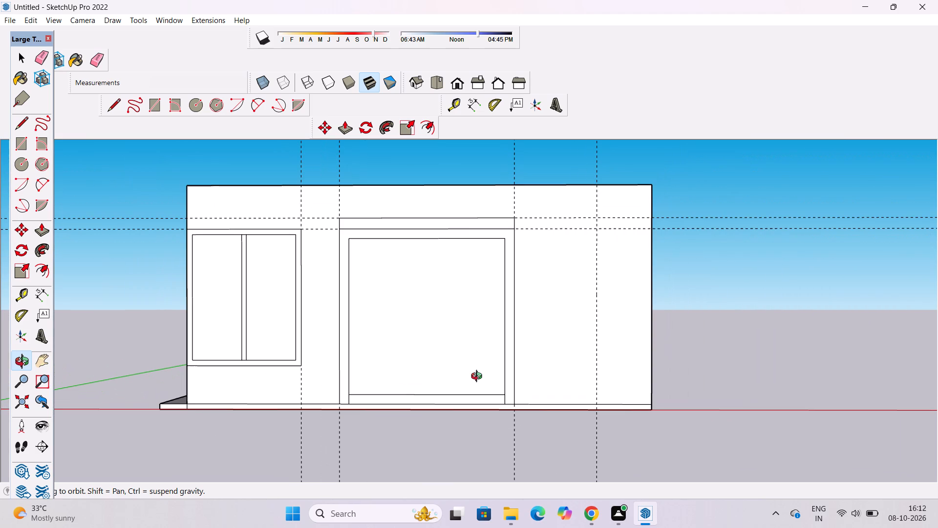
scroll(479, 377, down, 1)
drag(513, 389, 473, 389)
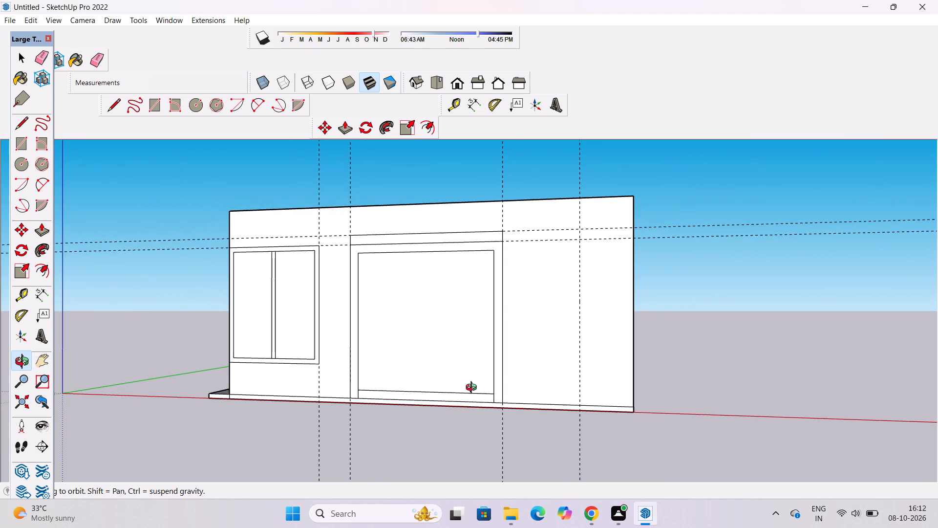
drag(473, 389, 551, 396)
scroll(513, 385, down, 4)
scroll(496, 396, up, 3)
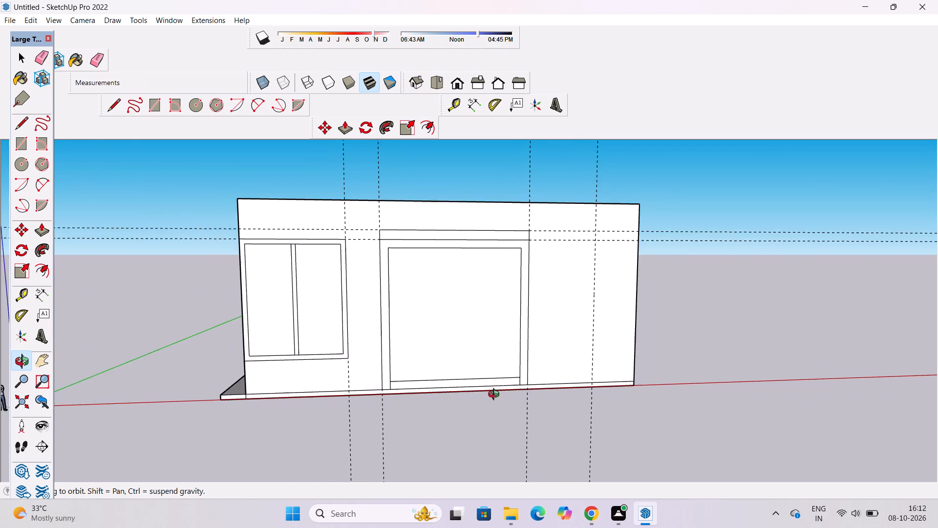
drag(496, 397, 596, 412)
scroll(541, 390, up, 2)
shift+drag(541, 390, 536, 404)
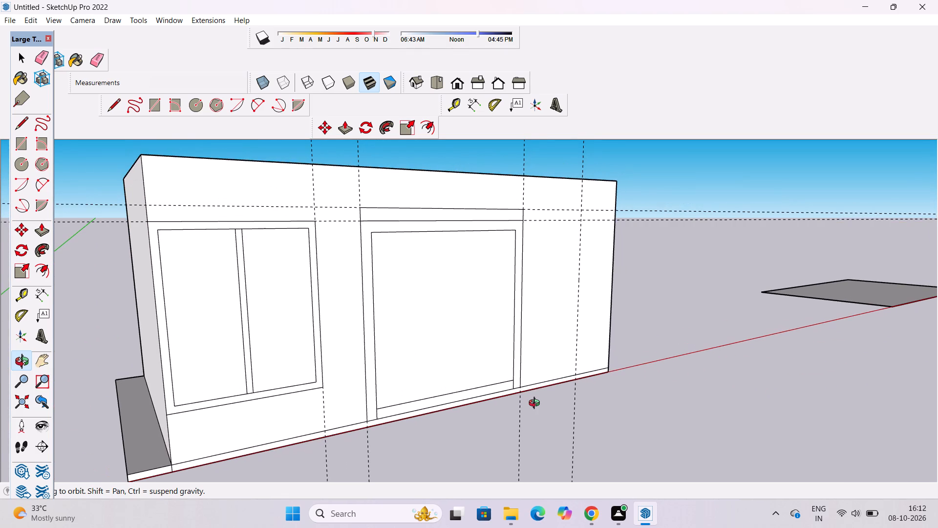
Pull the large opening's frame face 2' out from the front wall with Push/Pull.
key(p)
scroll(410, 299, down, 3)
scroll(375, 368, up, 1)
click(382, 345)
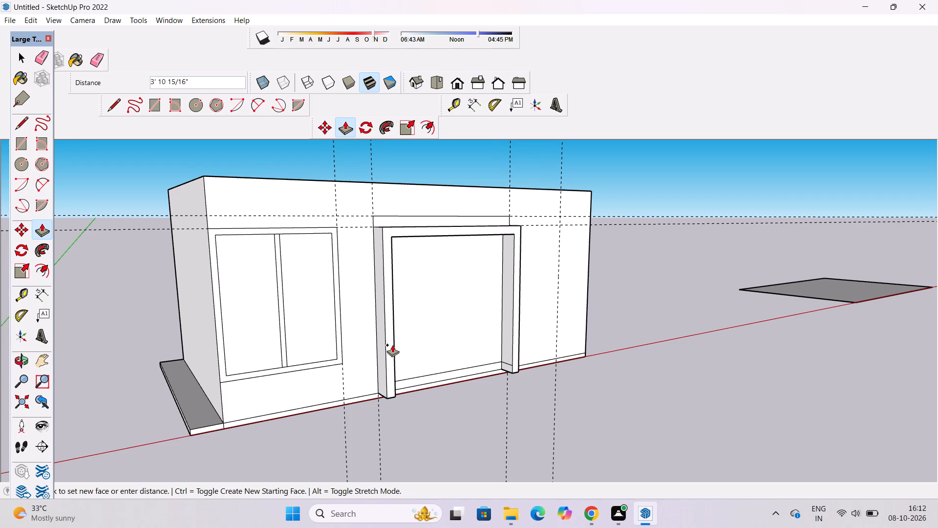
scroll(392, 345, up, 1)
text(2')
key(Return)
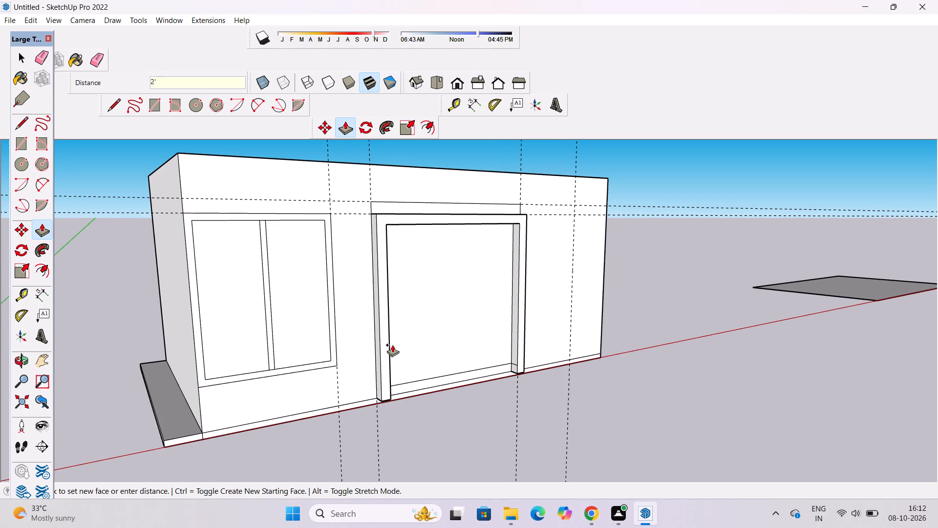
Draw a vertical line across the slab's front edge below the outer corner of the frame jamb nearer the divided window.
key(o)
drag(449, 392, 359, 401)
drag(412, 417, 393, 415)
scroll(393, 411, up, 2)
shift+drag(393, 411, 390, 383)
scroll(389, 394, up, 3)
drag(389, 394, 386, 346)
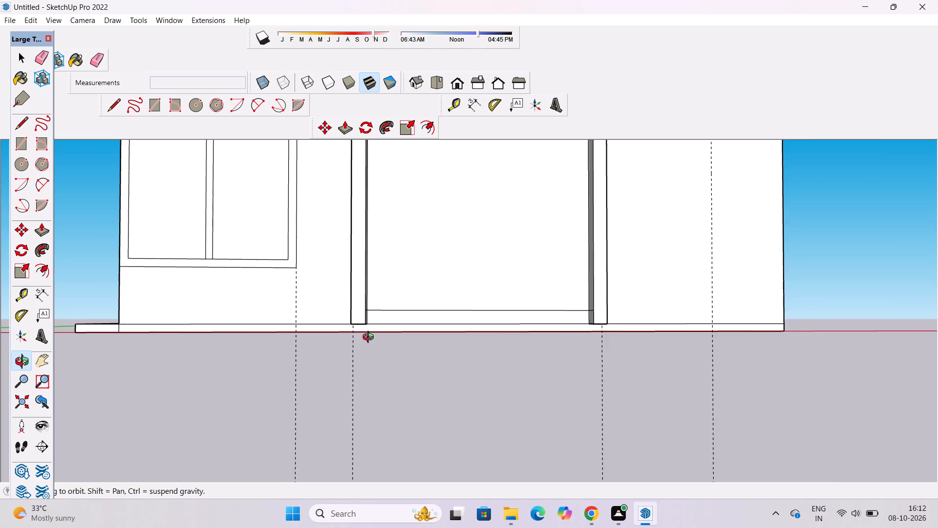
scroll(370, 338, up, 11)
drag(352, 331, 352, 316)
scroll(342, 327, up, 5)
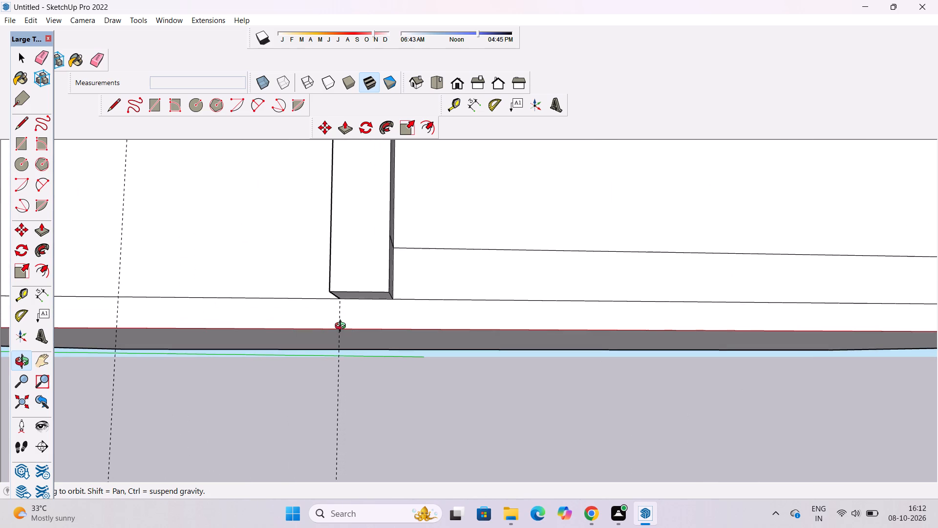
key(l)
scroll(341, 314, up, 3)
click(339, 291)
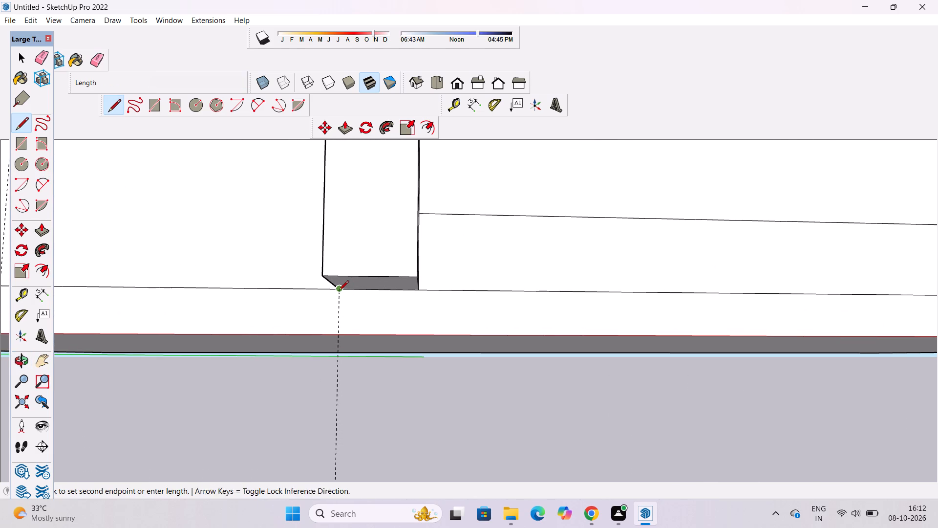
click(338, 334)
Draw a 1' vertical line across the slab's front edge below the outer corner of the frame jamb farther from the window.
scroll(225, 346, down, 8)
scroll(439, 309, down, 2)
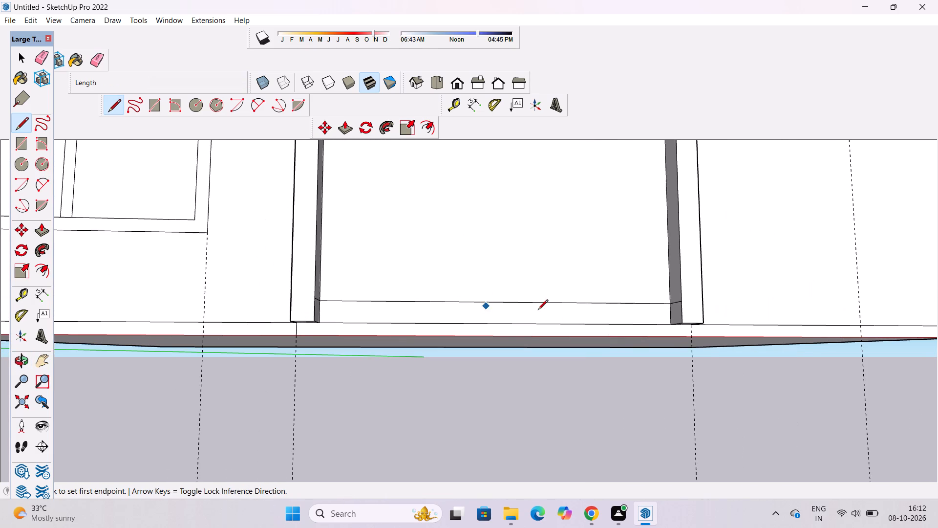
scroll(733, 340, up, 5)
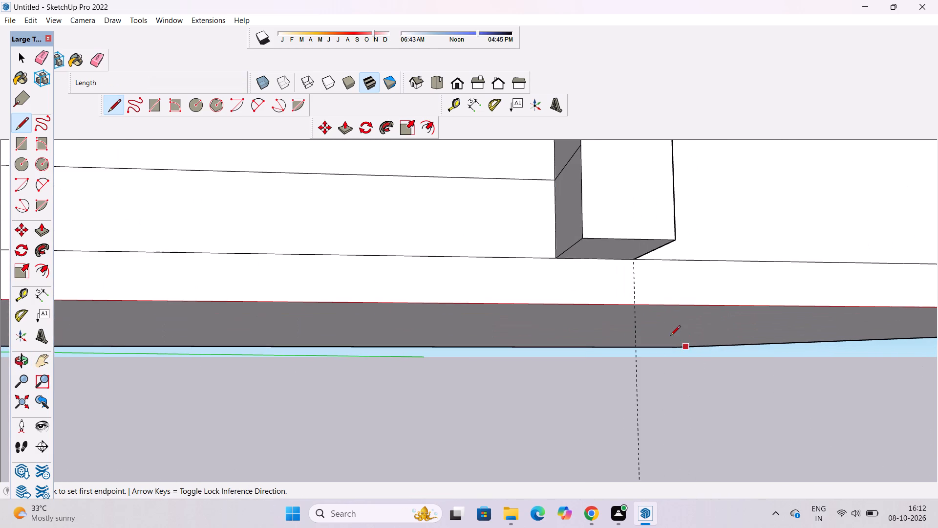
scroll(662, 325, up, 2)
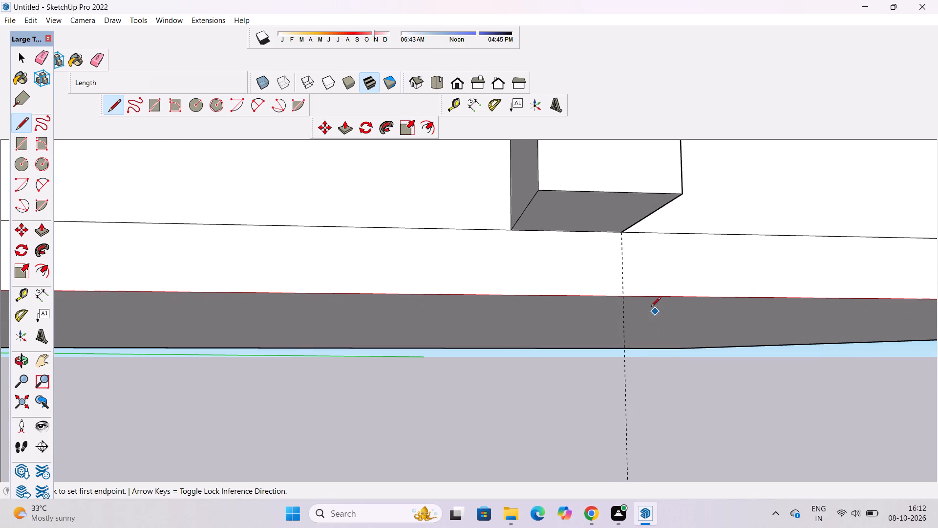
scroll(646, 304, up, 1)
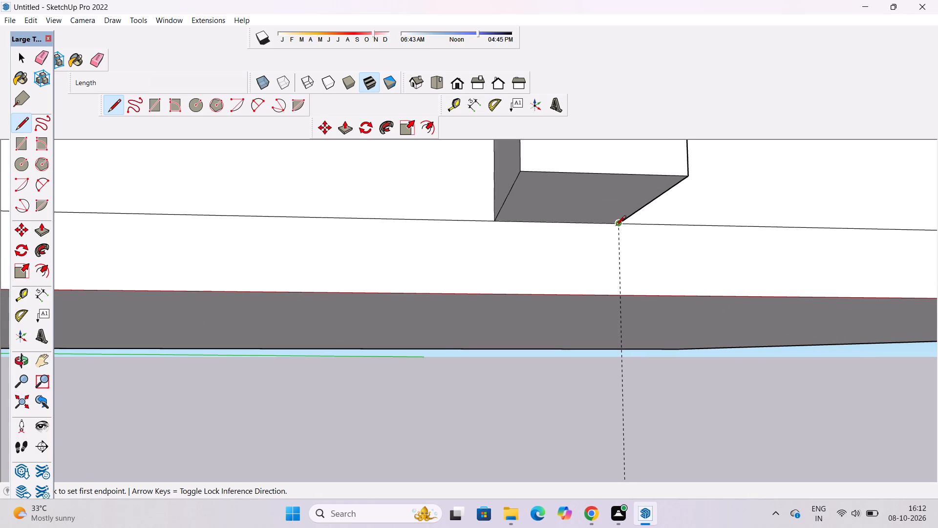
click(618, 224)
click(625, 295)
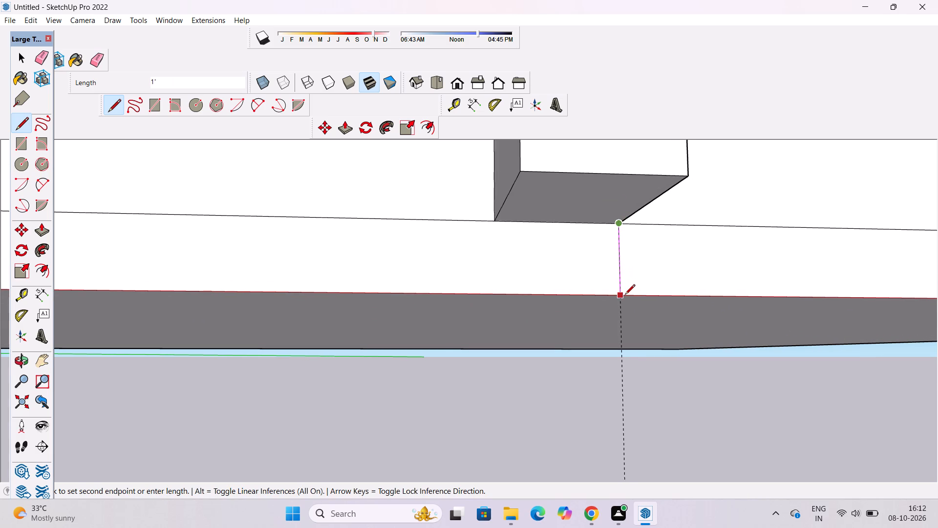
scroll(624, 296, down, 3)
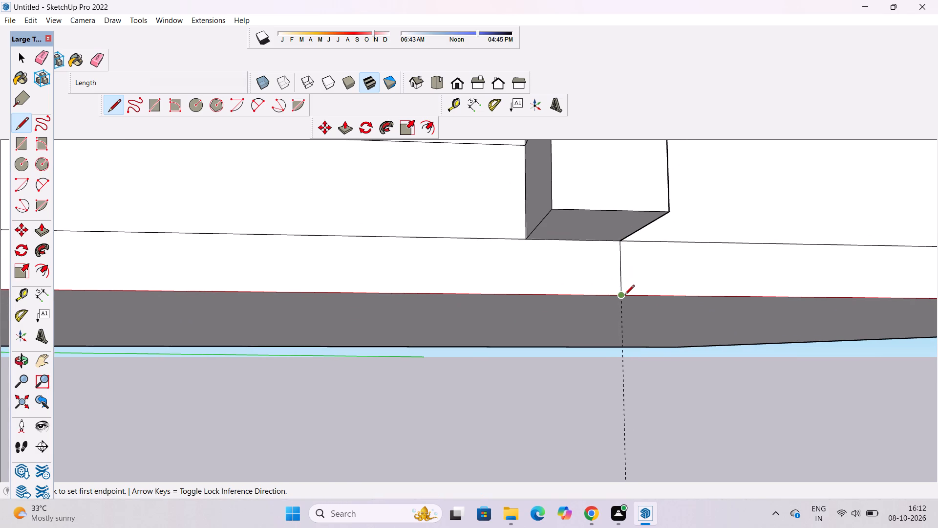
scroll(585, 302, down, 3)
Examine the bases of both frame jambs and the divided slab edge beneath them from several angles.
key(space)
text(o)
scroll(576, 304, down, 4)
drag(594, 251, 591, 278)
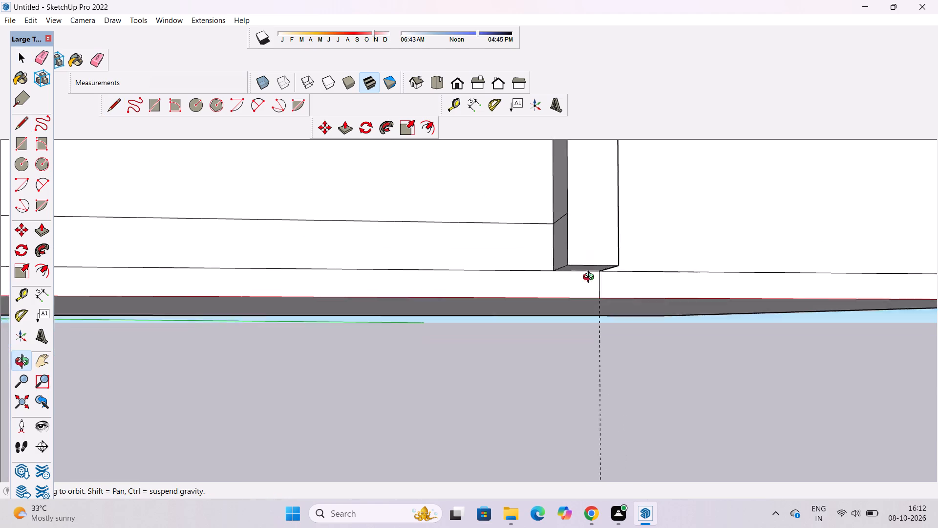
drag(591, 278, 589, 316)
shift+drag(584, 318, 603, 280)
scroll(609, 269, down, 6)
drag(551, 298, 643, 280)
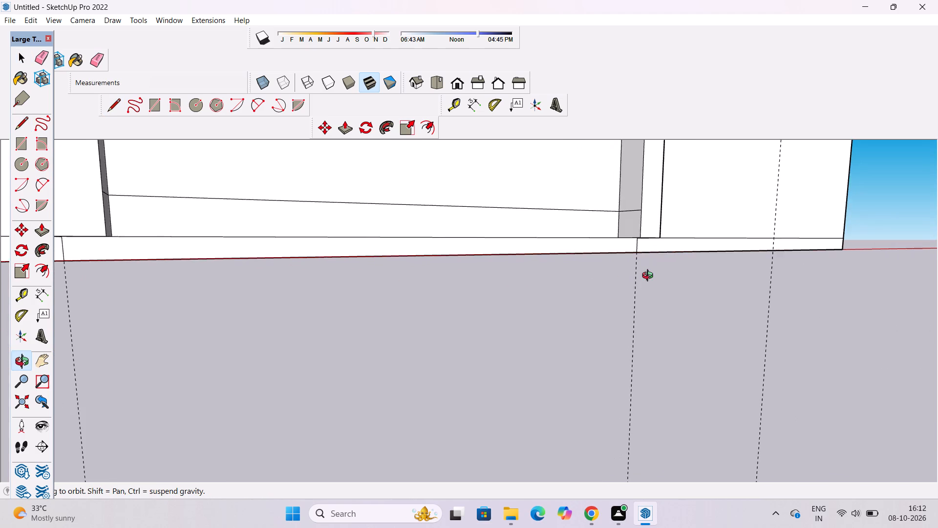
scroll(650, 277, down, 5)
shift+drag(650, 277, 614, 297)
drag(576, 305, 697, 308)
scroll(679, 317, down, 3)
drag(673, 314, 639, 332)
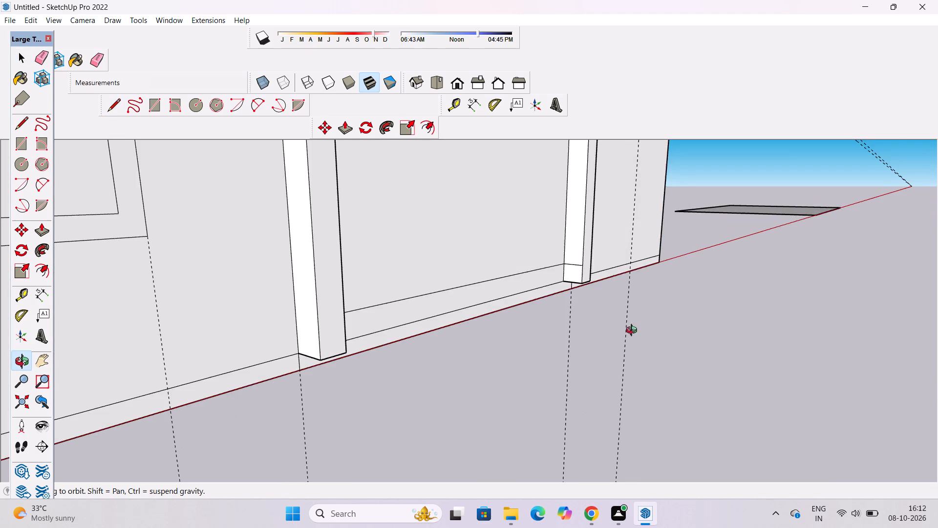
scroll(613, 295, up, 4)
drag(636, 296, 548, 301)
shift+drag(531, 303, 683, 287)
shift+scroll(692, 284, down, 5)
drag(397, 351, 546, 331)
scroll(546, 331, down, 5)
drag(556, 327, 499, 337)
scroll(478, 322, up, 3)
shift+drag(478, 322, 485, 346)
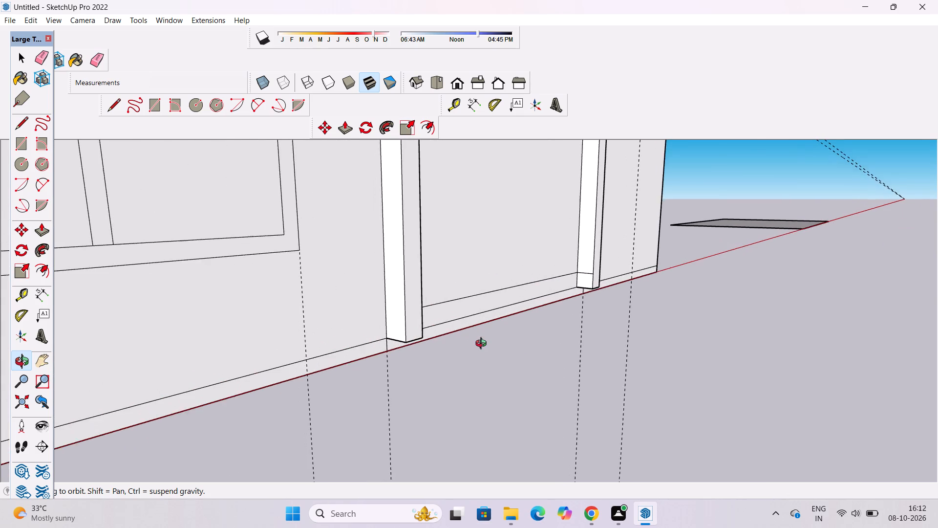
Pull the slab edge section beneath the large opening out 2', flush with the projecting frame's front face.
scroll(479, 341, up, 3)
drag(474, 335, 443, 298)
shift+drag(443, 298, 440, 309)
drag(440, 311, 482, 324)
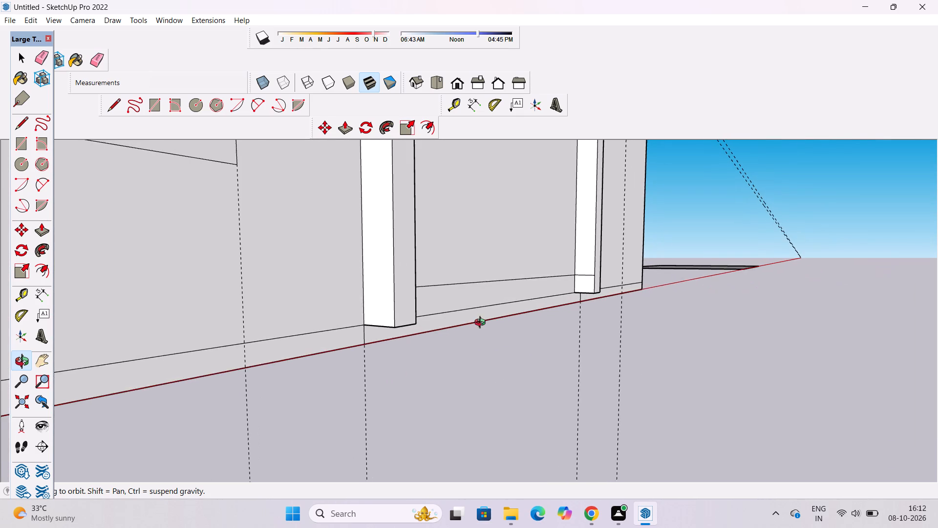
drag(482, 324, 488, 327)
key(p)
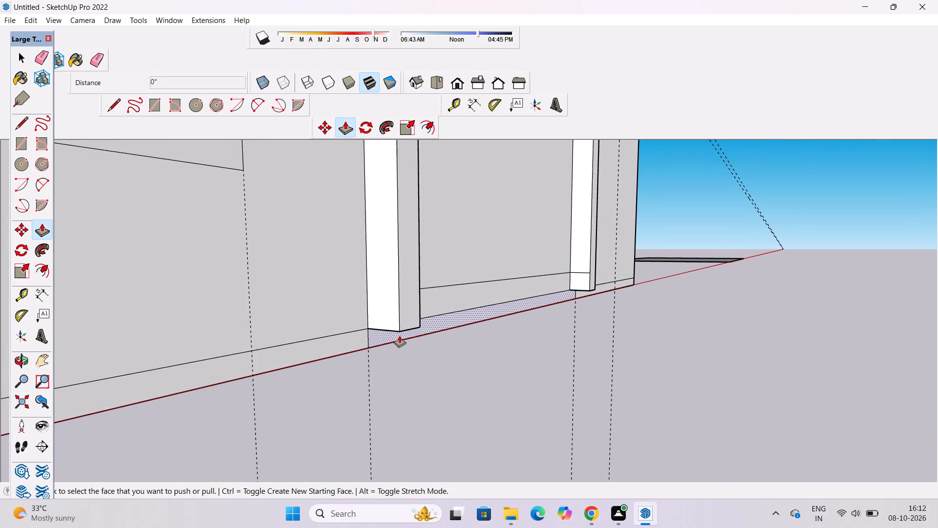
click(395, 335)
click(417, 320)
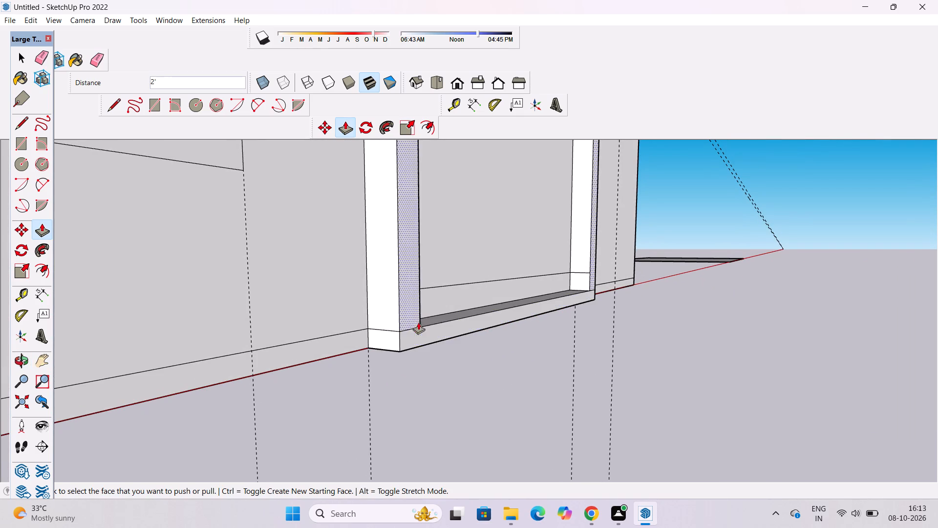
Examine the large opening's projecting frame and its extended base up close, then against the whole front face.
key(space)
text(o)
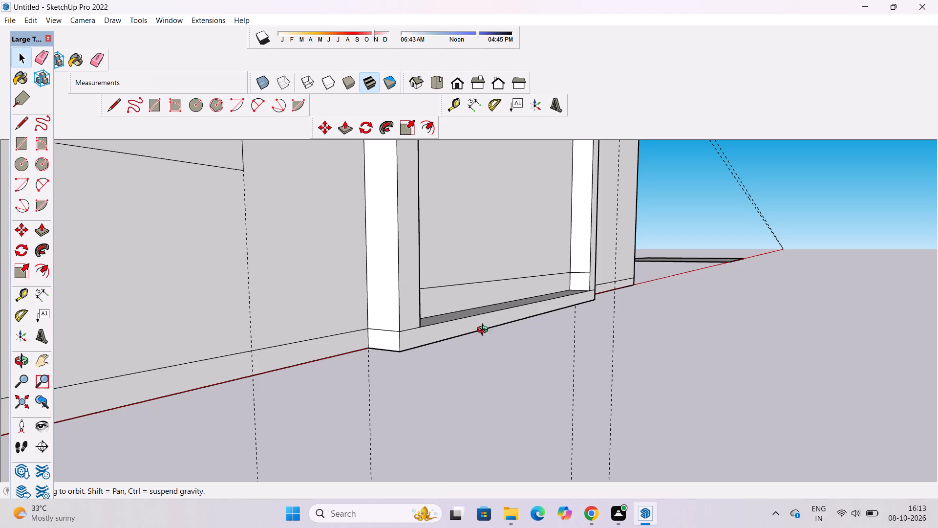
drag(591, 287, 403, 290)
shift+drag(424, 281, 444, 316)
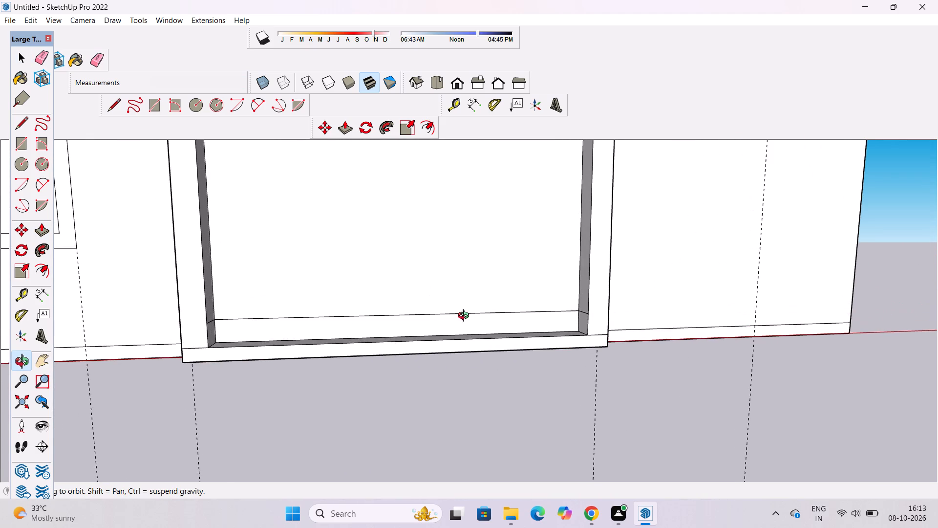
scroll(466, 317, down, 3)
shift+drag(469, 311, 472, 323)
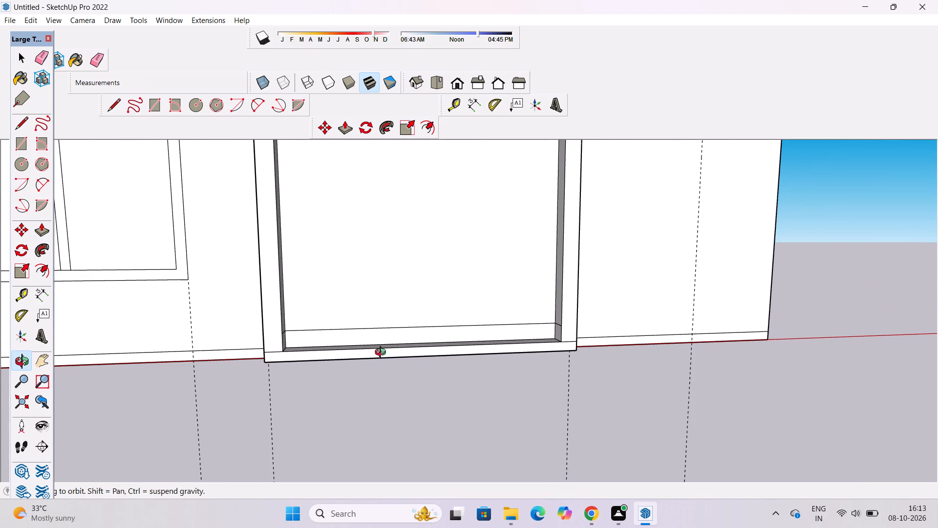
scroll(315, 361, up, 6)
drag(379, 355, 364, 400)
drag(459, 364, 460, 387)
drag(460, 387, 456, 368)
scroll(449, 362, down, 4)
shift+drag(448, 361, 450, 371)
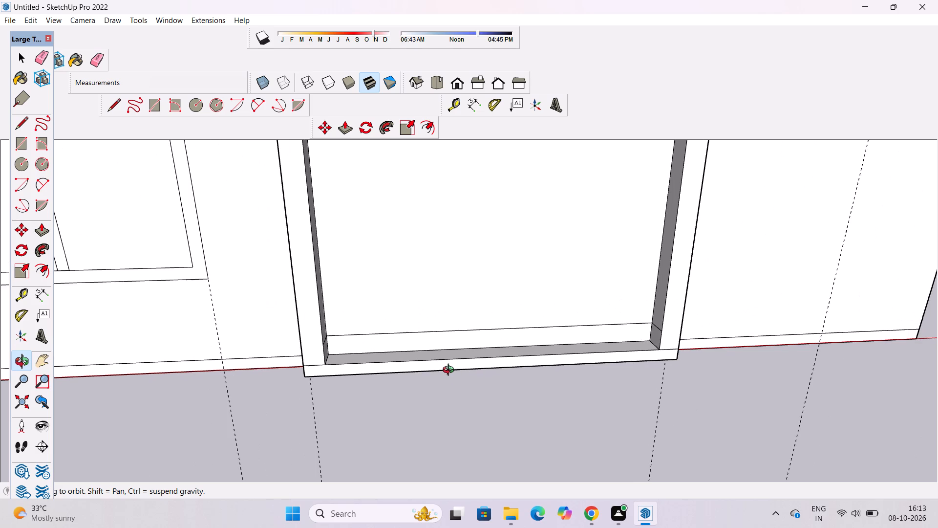
scroll(450, 372, up, 1)
drag(421, 376, 491, 391)
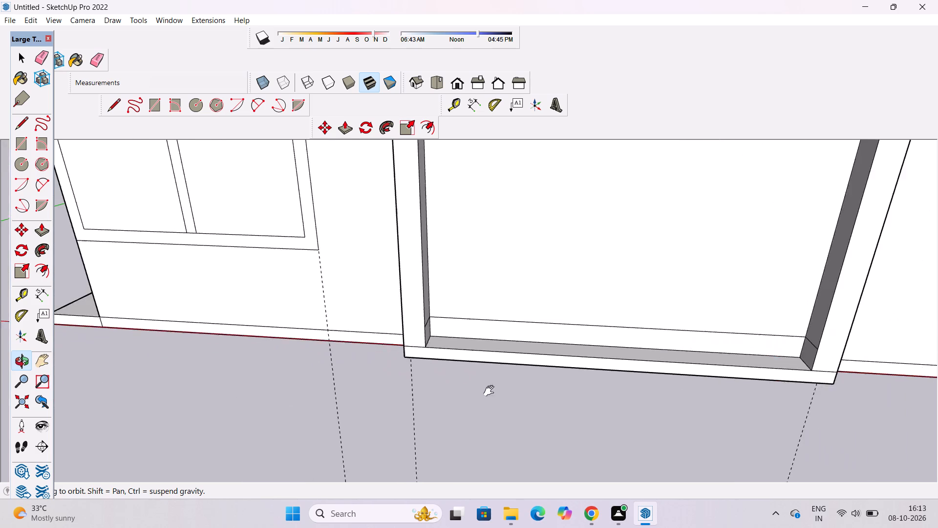
drag(491, 391, 459, 415)
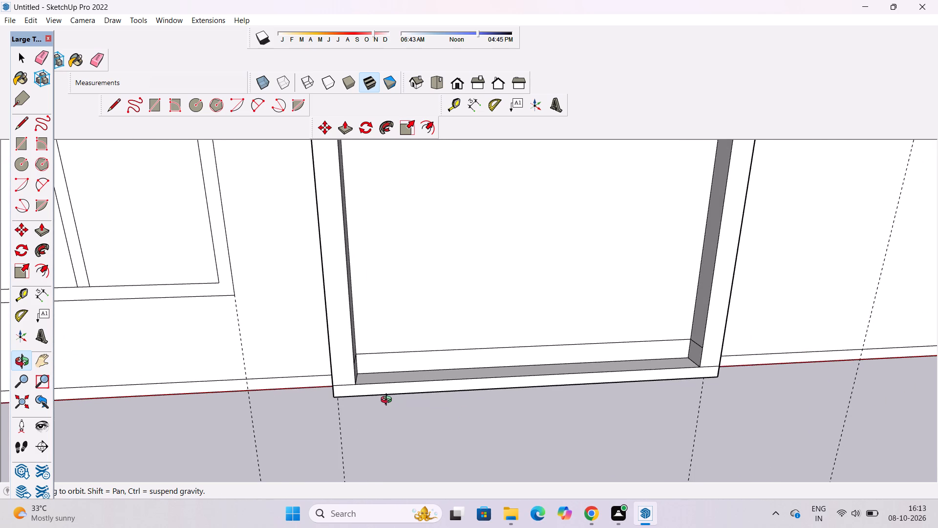
scroll(329, 399, down, 4)
shift+drag(516, 353, 467, 390)
drag(464, 392, 448, 338)
scroll(448, 327, down, 3)
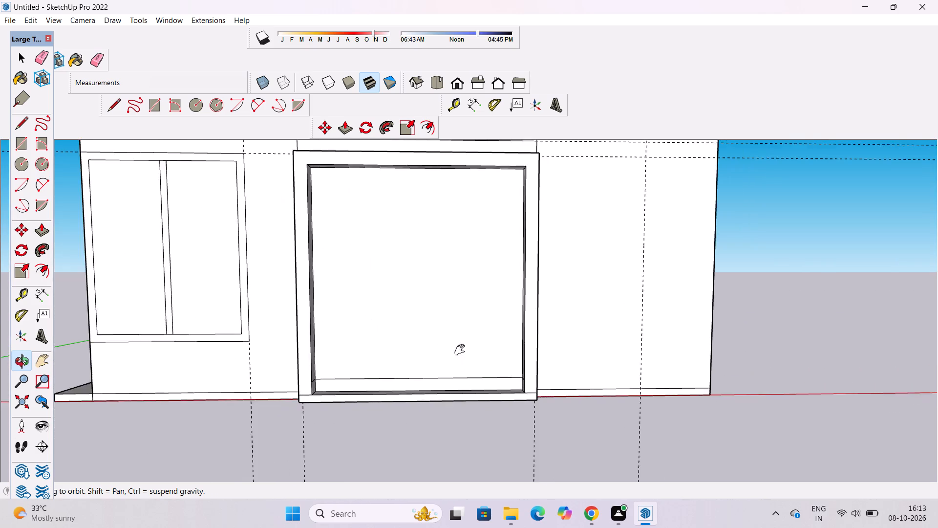
shift+drag(464, 361, 465, 408)
drag(462, 403, 456, 383)
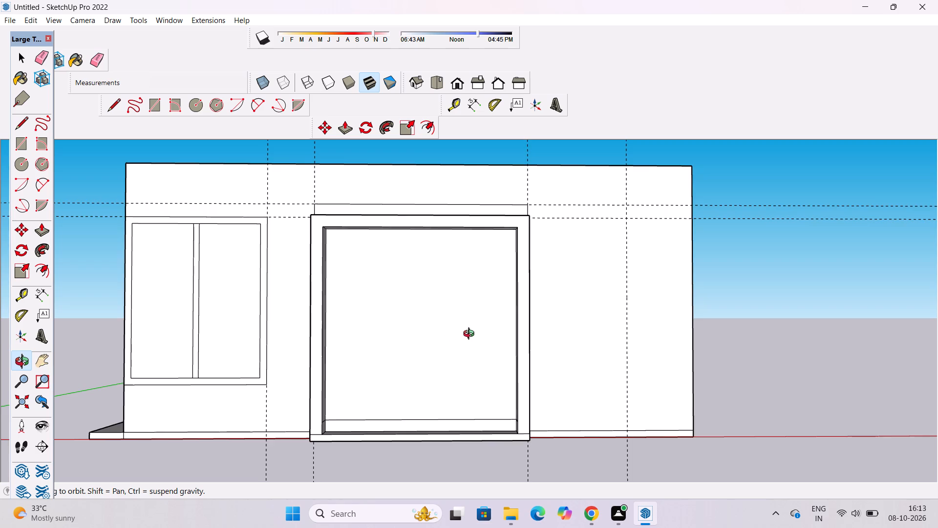
drag(471, 335, 450, 341)
scroll(446, 341, up, 2)
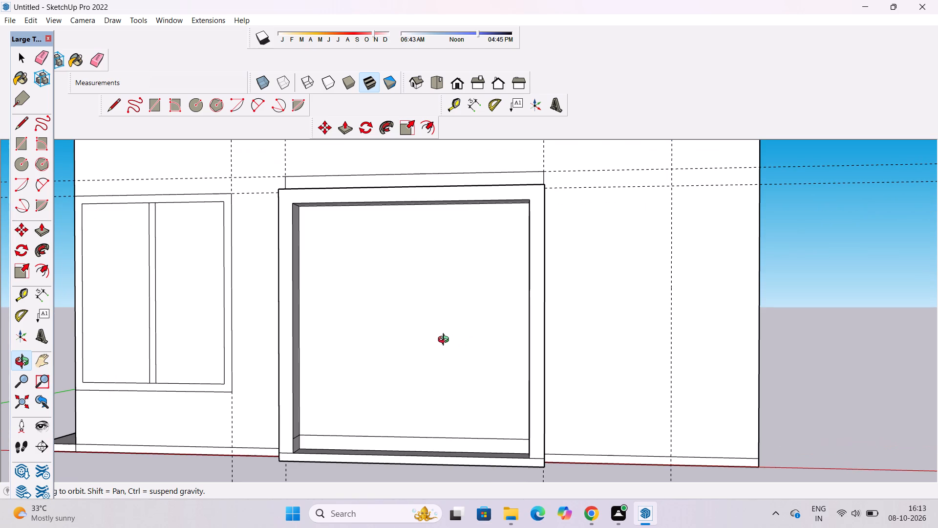
scroll(446, 341, down, 1)
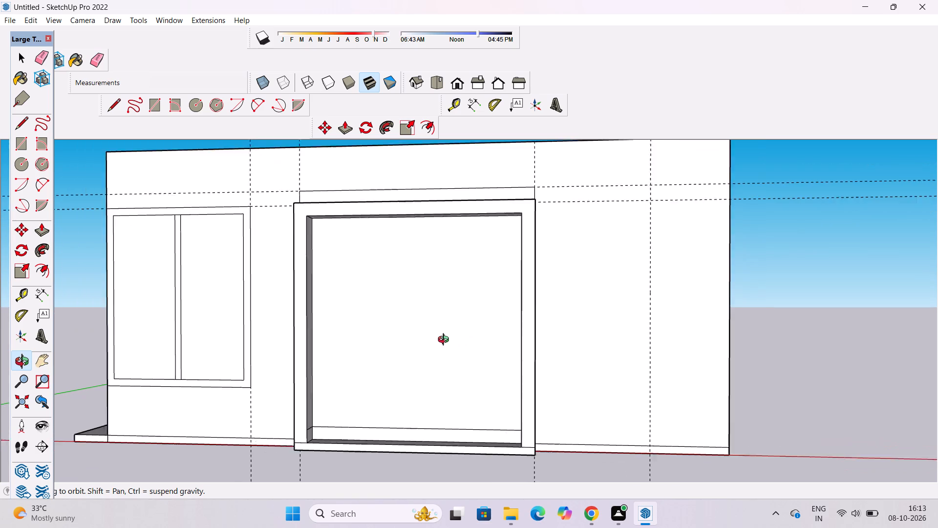
scroll(446, 341, down, 1)
drag(446, 341, 440, 353)
drag(440, 353, 454, 349)
shift+drag(446, 352, 456, 349)
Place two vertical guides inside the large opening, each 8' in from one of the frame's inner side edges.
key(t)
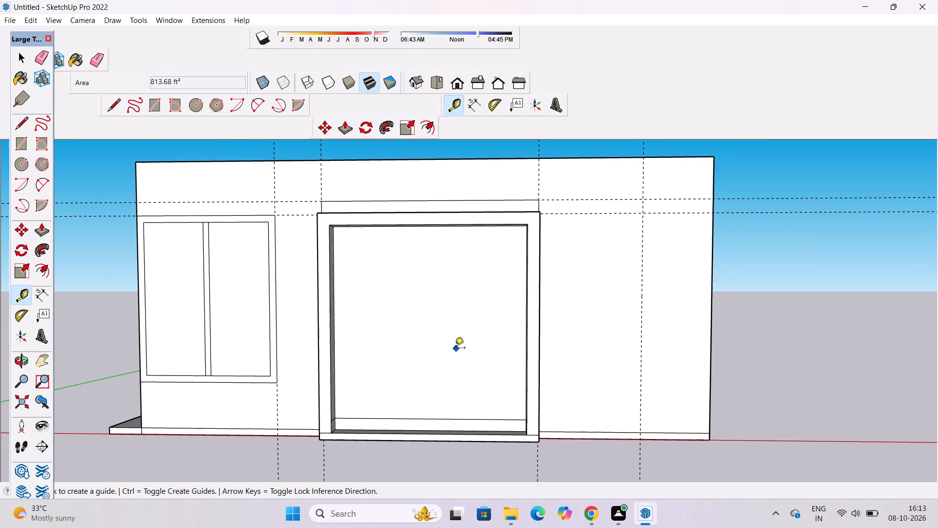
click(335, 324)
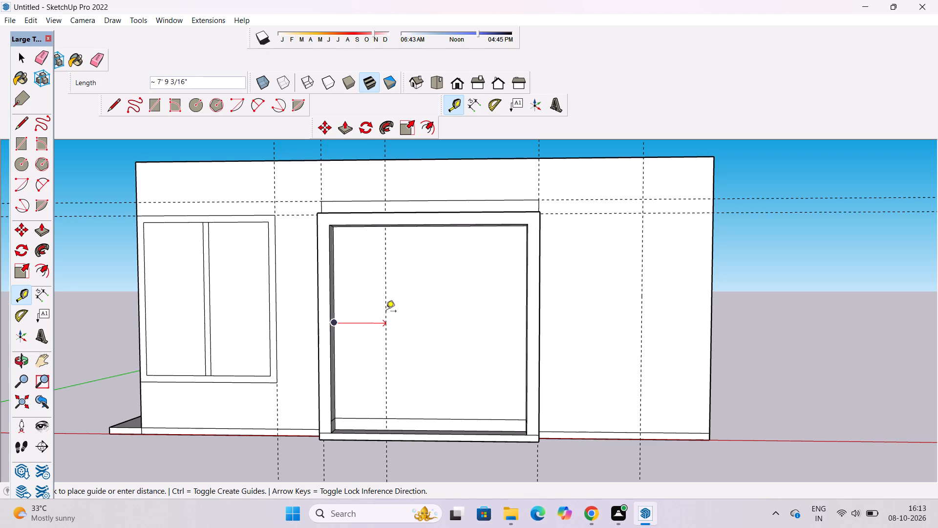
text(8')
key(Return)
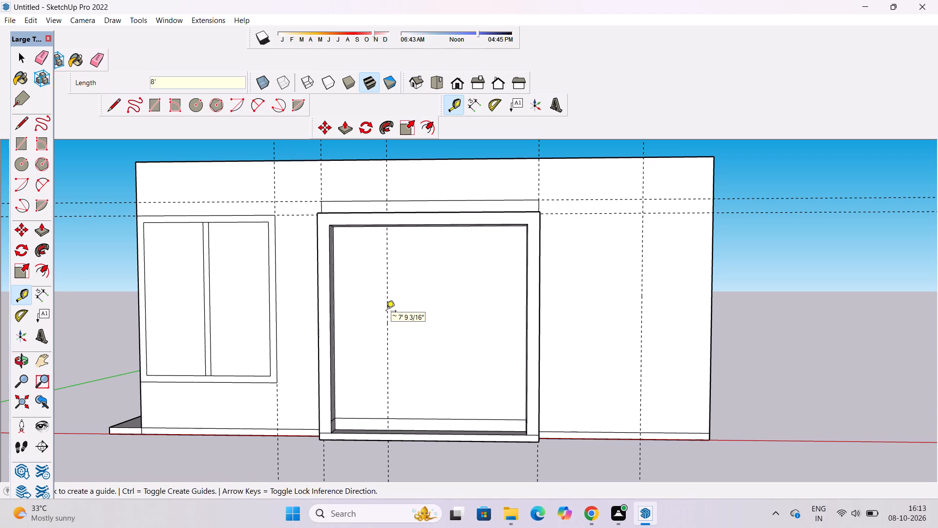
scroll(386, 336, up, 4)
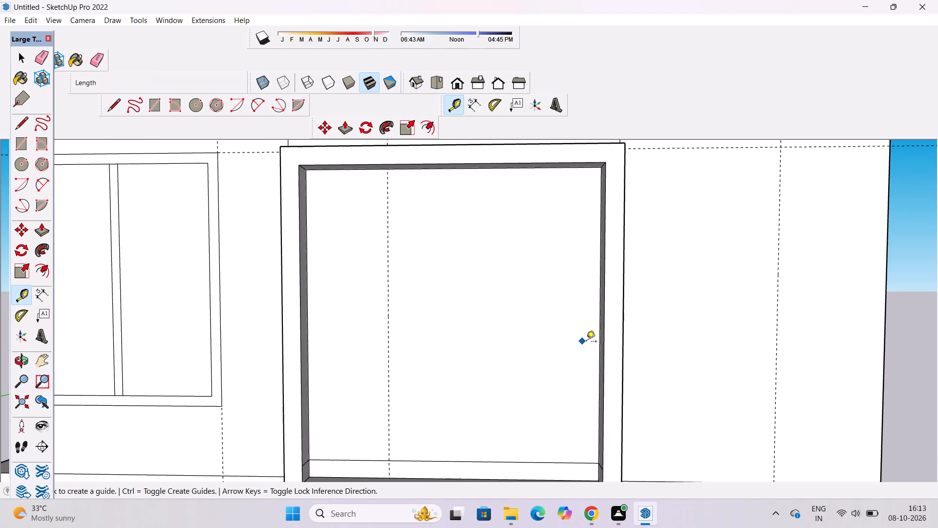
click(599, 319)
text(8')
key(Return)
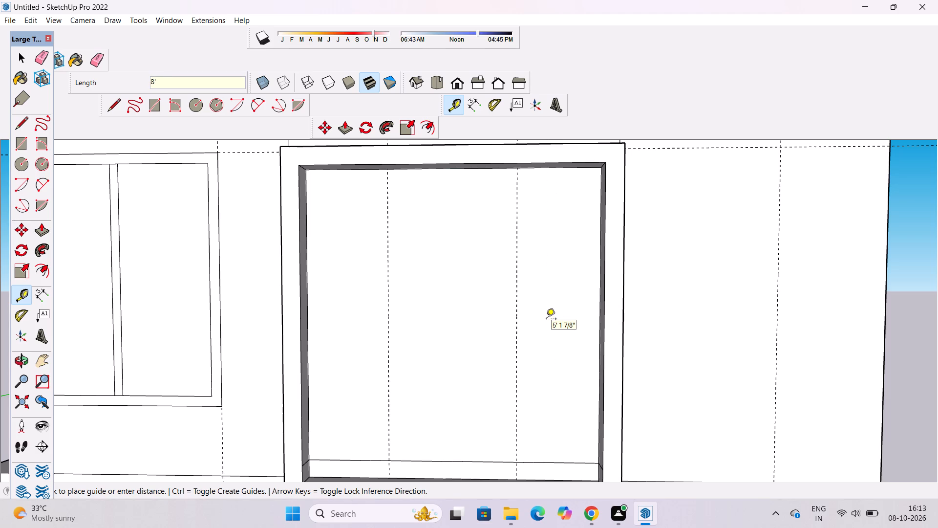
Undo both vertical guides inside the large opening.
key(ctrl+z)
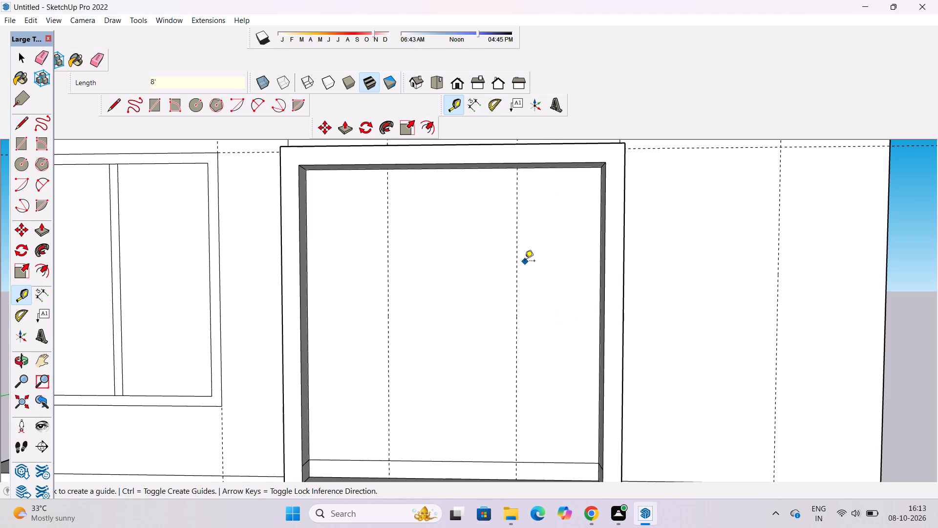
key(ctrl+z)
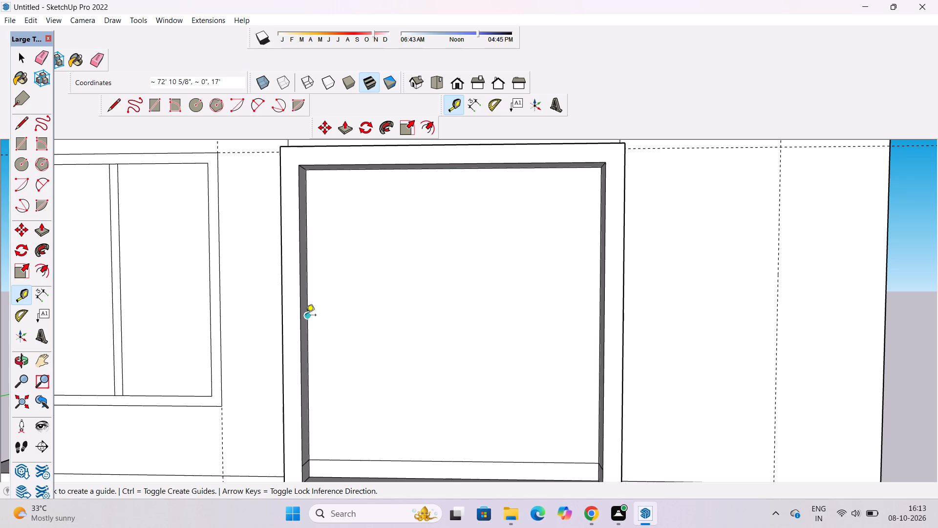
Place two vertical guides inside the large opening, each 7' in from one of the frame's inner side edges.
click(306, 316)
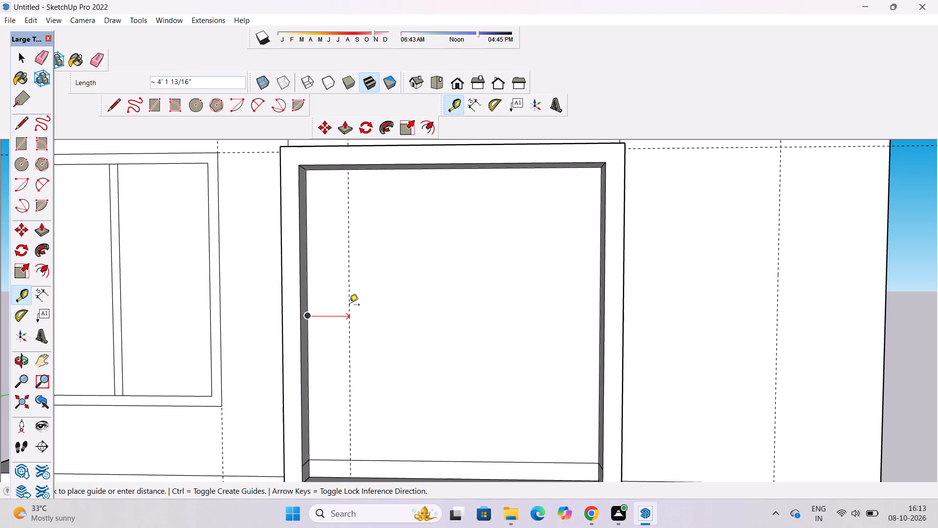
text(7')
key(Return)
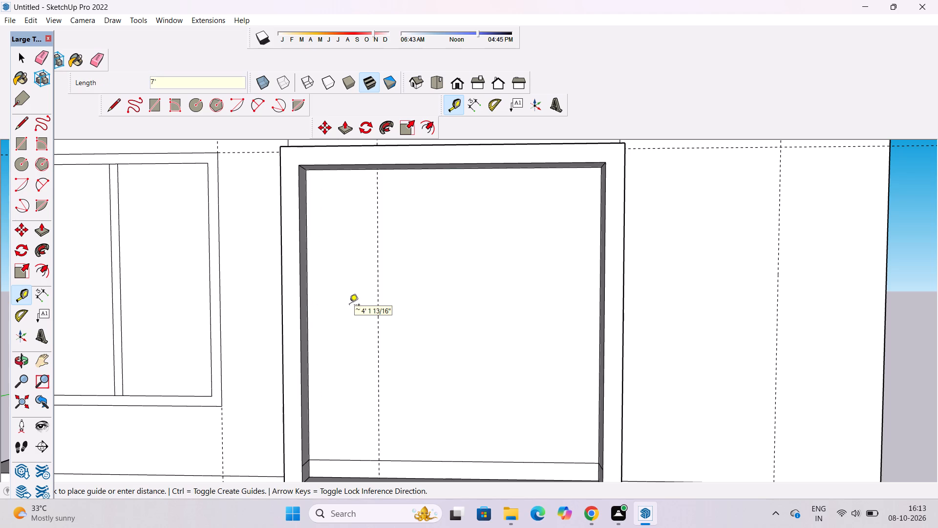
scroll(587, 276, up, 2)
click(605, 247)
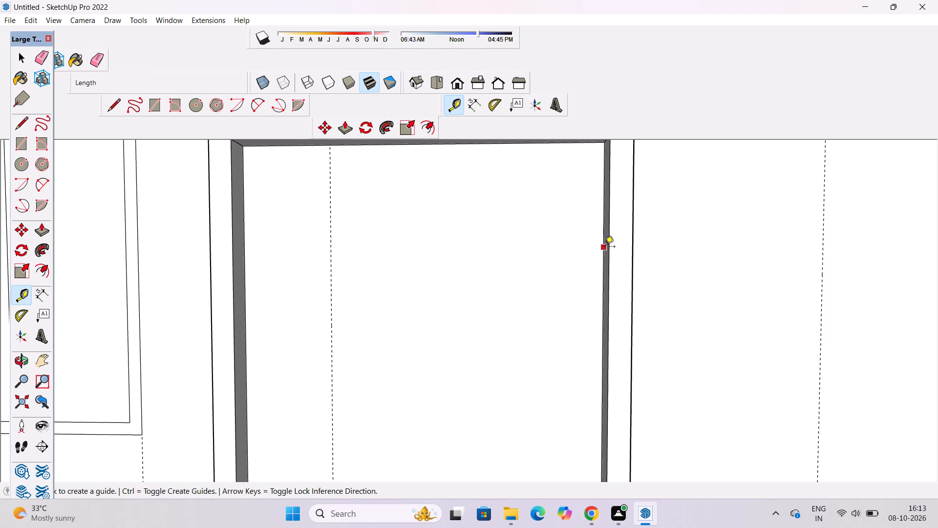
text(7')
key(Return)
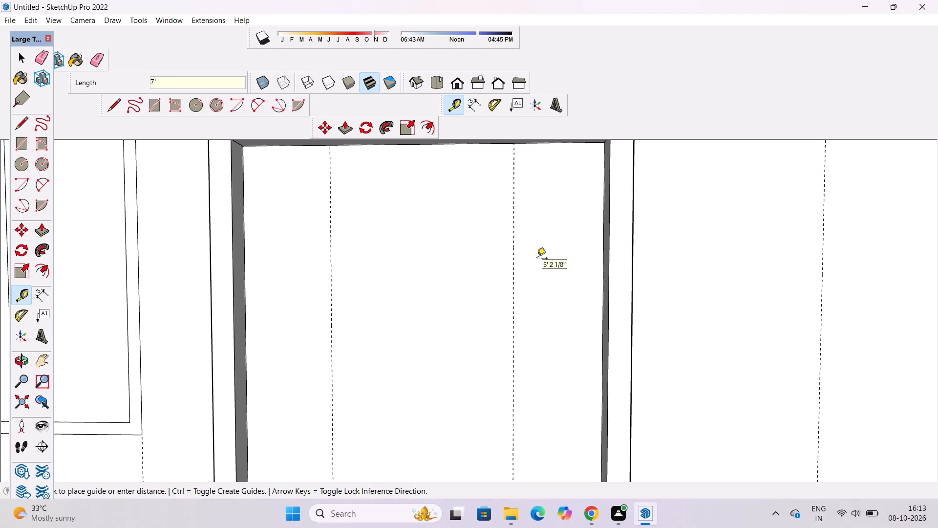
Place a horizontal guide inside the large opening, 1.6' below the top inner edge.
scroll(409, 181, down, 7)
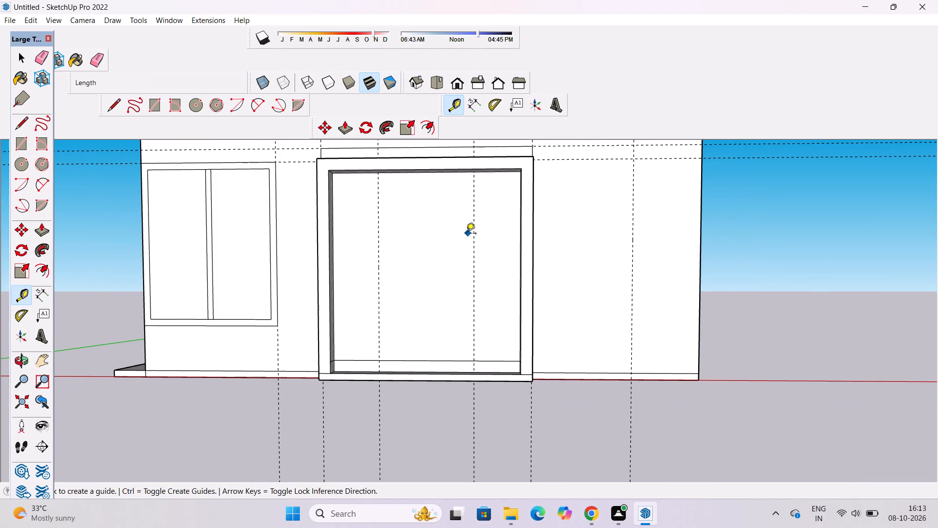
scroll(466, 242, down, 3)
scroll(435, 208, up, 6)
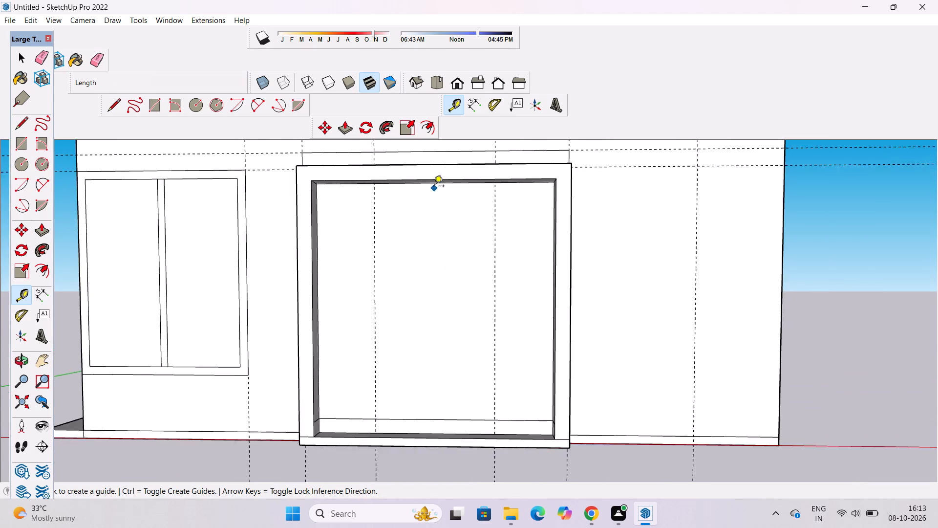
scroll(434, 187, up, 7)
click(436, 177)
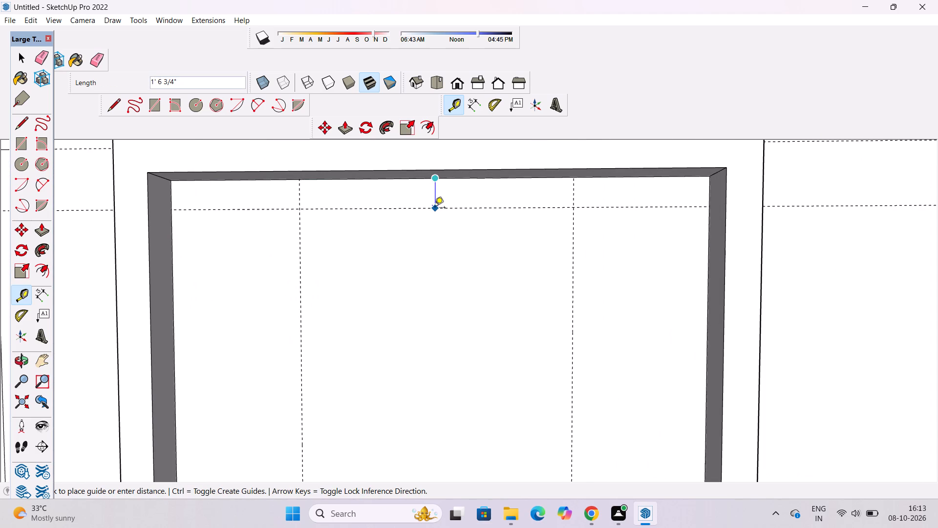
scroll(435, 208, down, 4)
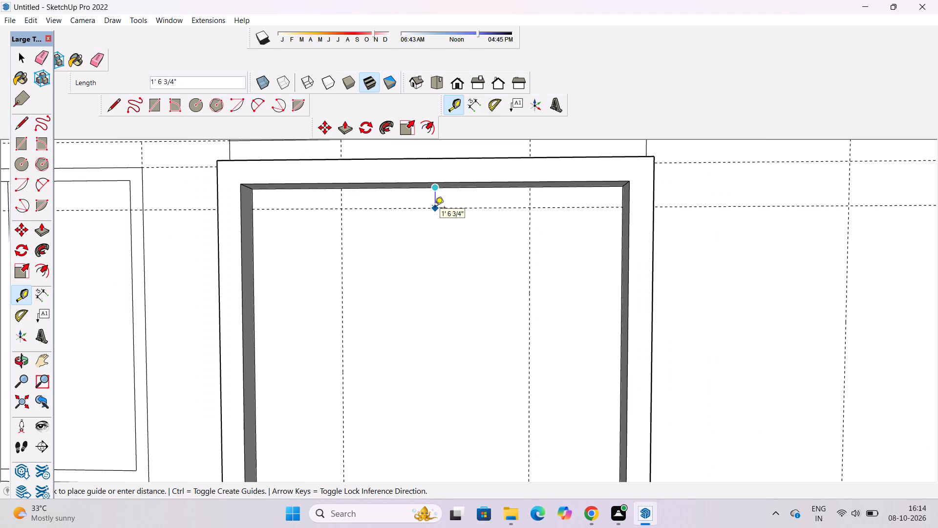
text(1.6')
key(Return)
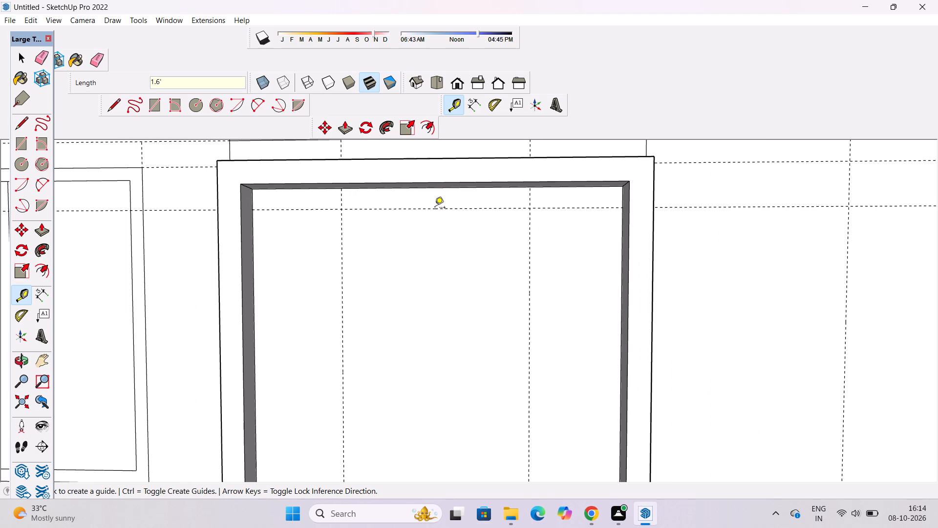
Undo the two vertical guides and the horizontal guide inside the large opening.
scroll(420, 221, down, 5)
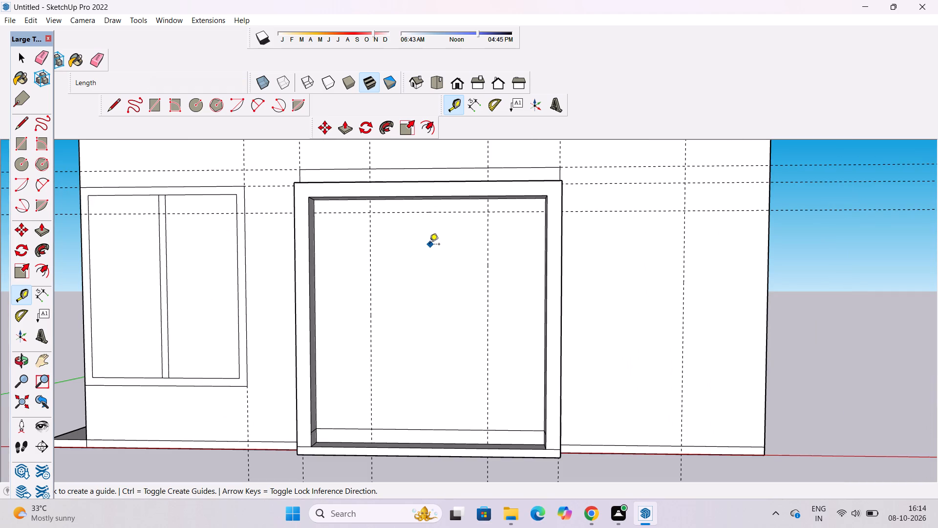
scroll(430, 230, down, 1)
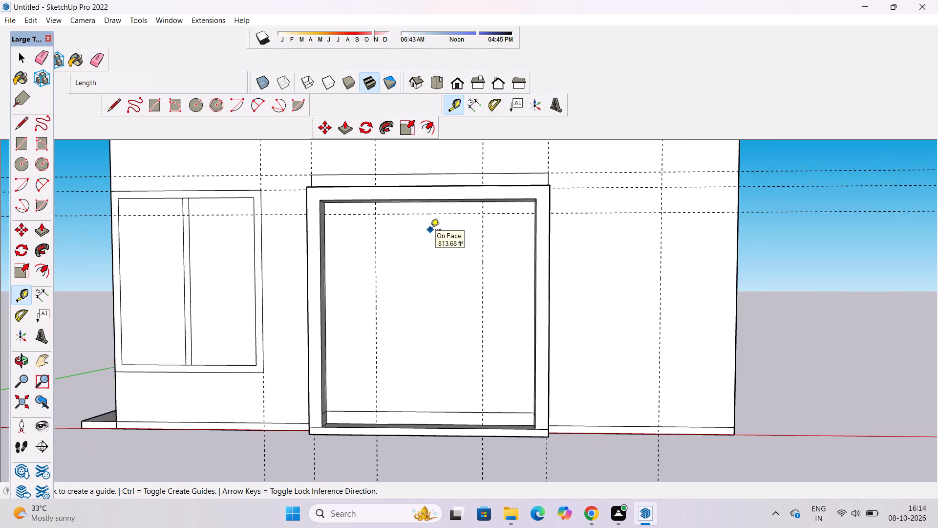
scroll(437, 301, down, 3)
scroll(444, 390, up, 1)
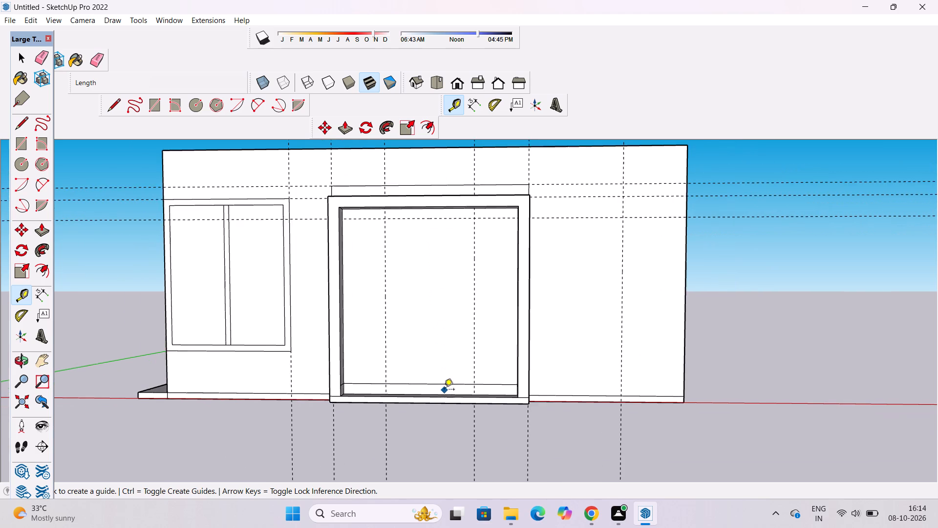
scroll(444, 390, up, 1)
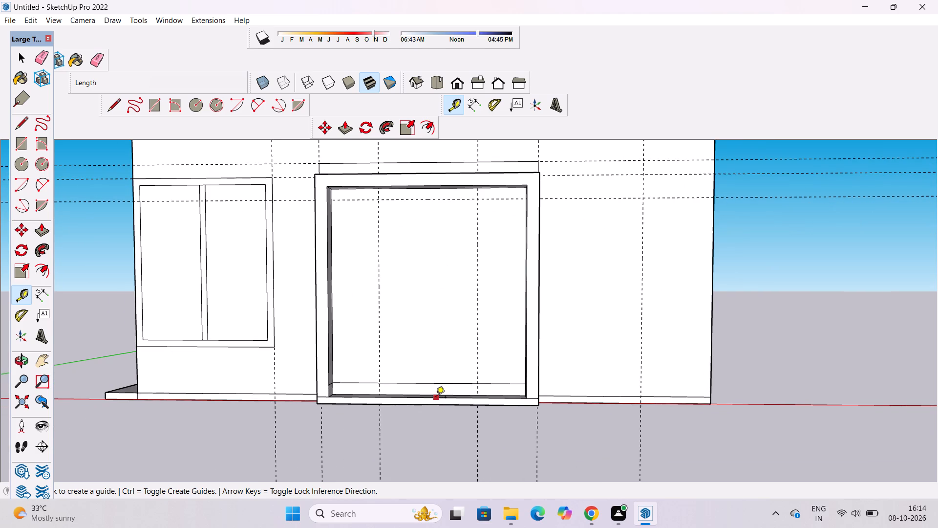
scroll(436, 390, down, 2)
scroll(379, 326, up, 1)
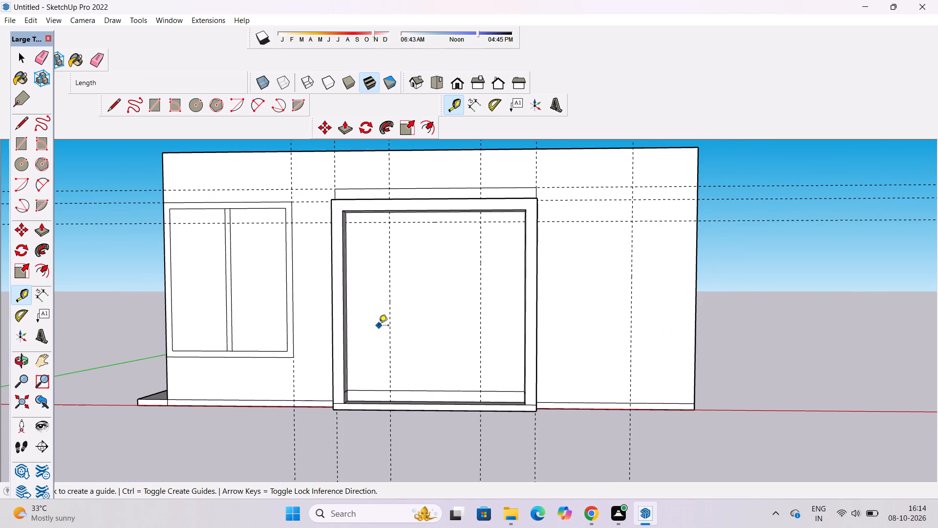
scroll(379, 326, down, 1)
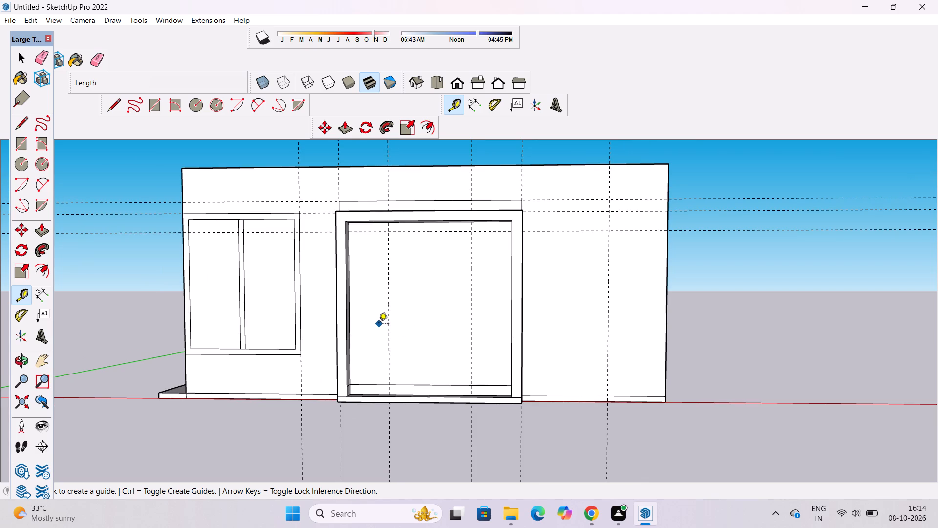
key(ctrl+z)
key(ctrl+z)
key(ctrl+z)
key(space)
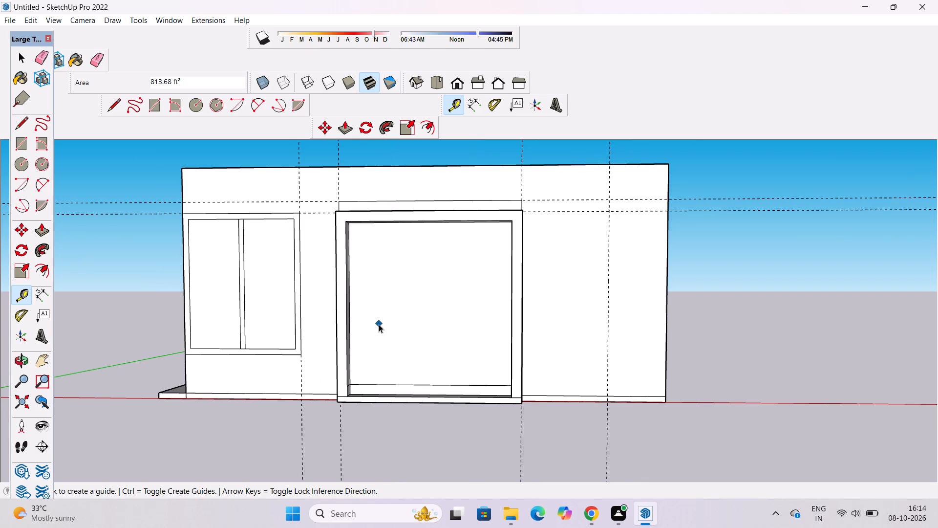
Erase both horizontal guides and the three vertical guides around the window and large opening, keeping the one near the block's far end.
key(o)
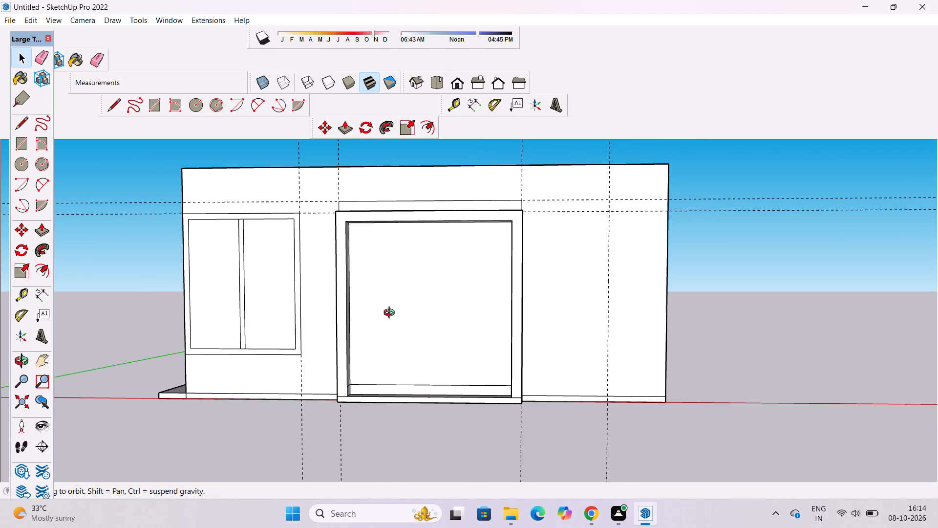
key(space)
key(e)
drag(594, 186, 591, 209)
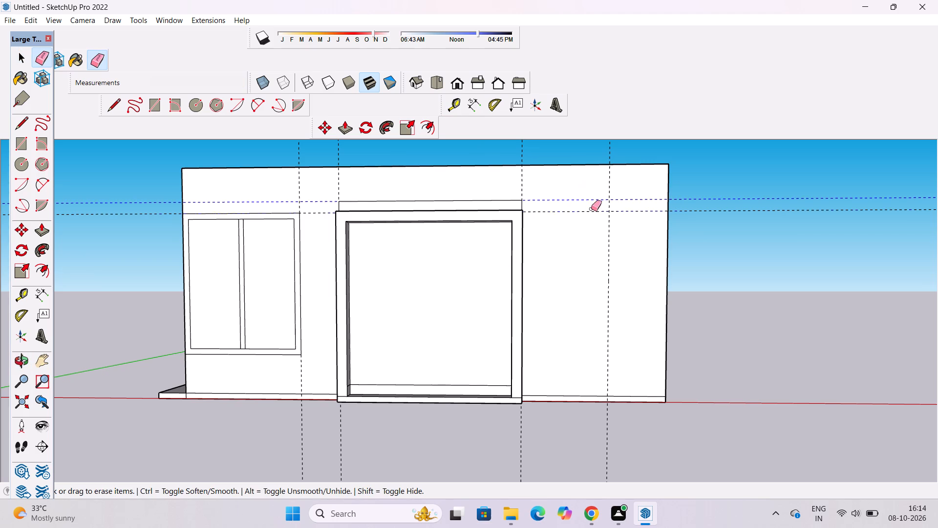
drag(591, 209, 590, 220)
click(525, 185)
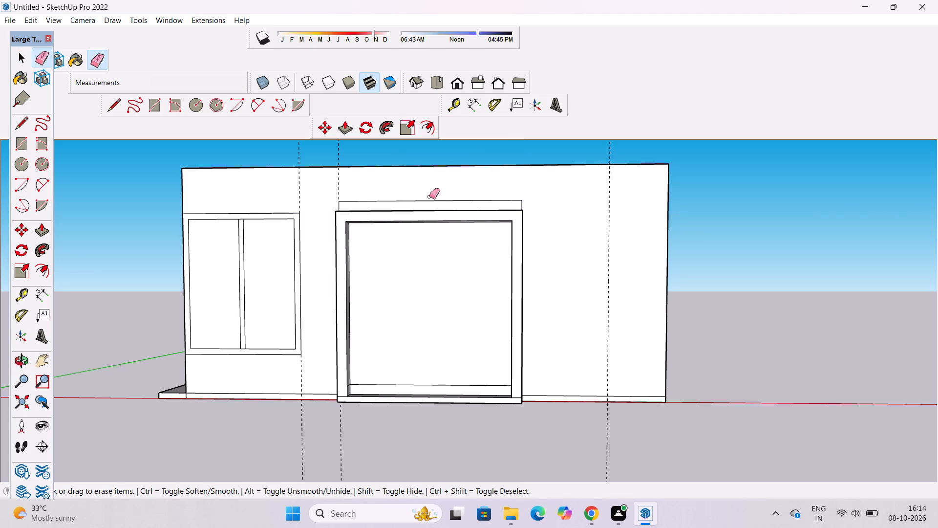
drag(375, 183, 340, 182)
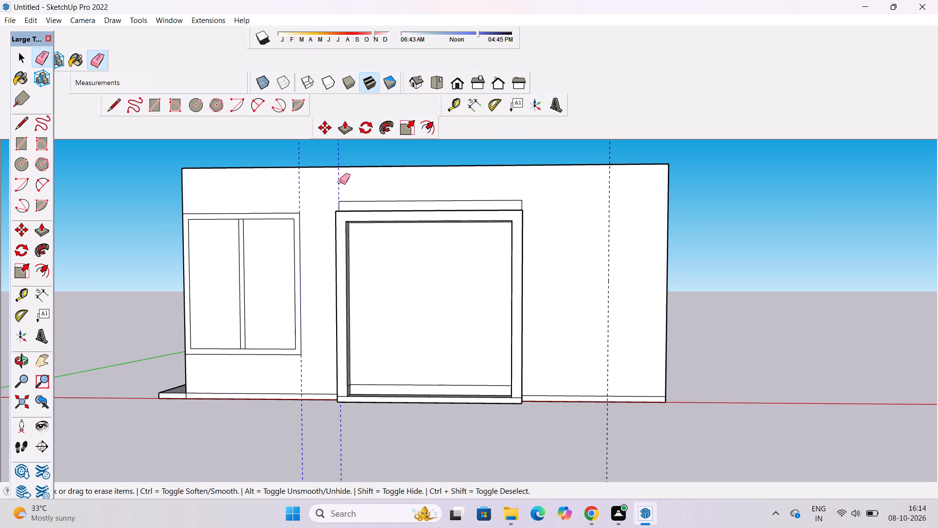
drag(340, 182, 338, 182)
key(space)
Erase the horizontal line across the bottom of the large opening's recessed back face.
text(of)
scroll(376, 243, up, 1)
key(space)
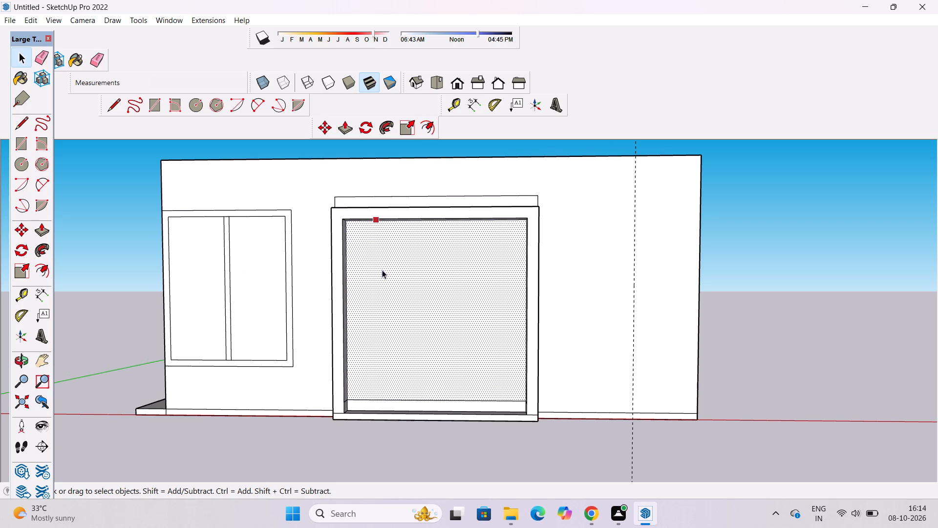
key(e)
drag(412, 365, 421, 404)
key(space)
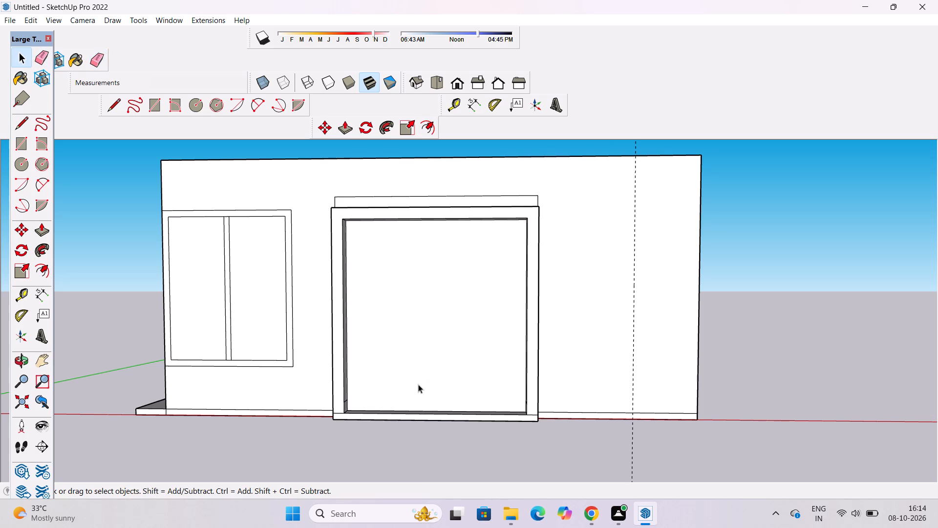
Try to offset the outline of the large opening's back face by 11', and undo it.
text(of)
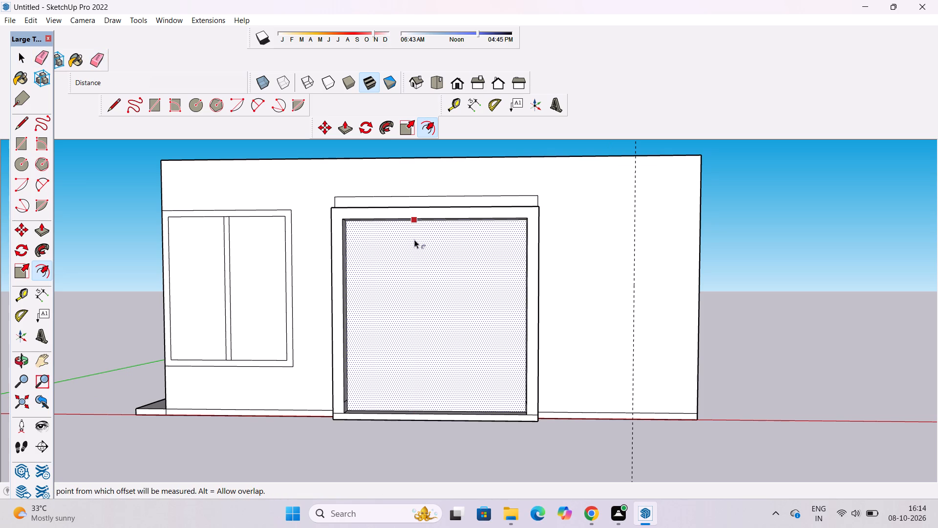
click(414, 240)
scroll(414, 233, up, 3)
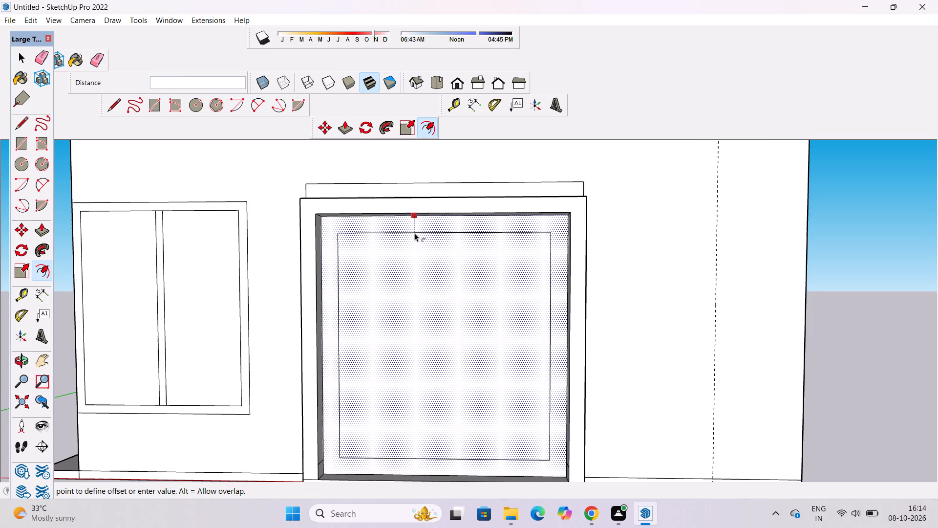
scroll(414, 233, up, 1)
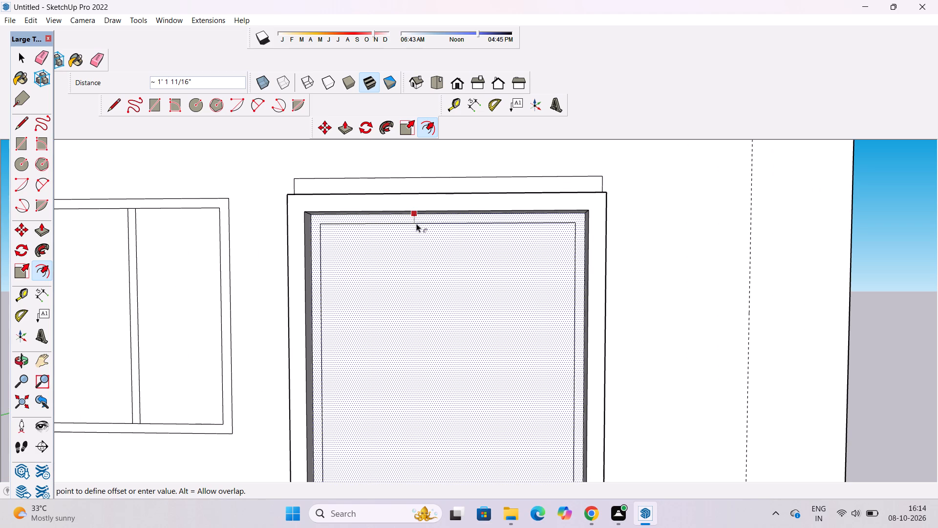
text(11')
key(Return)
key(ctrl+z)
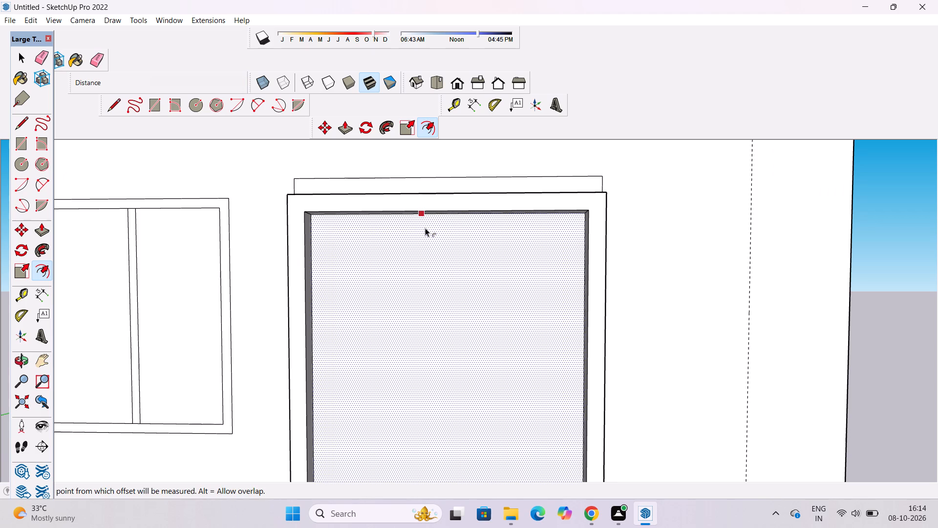
Offset the outline of the large opening's back face inward by 11".
click(426, 227)
key(1)
key(1)
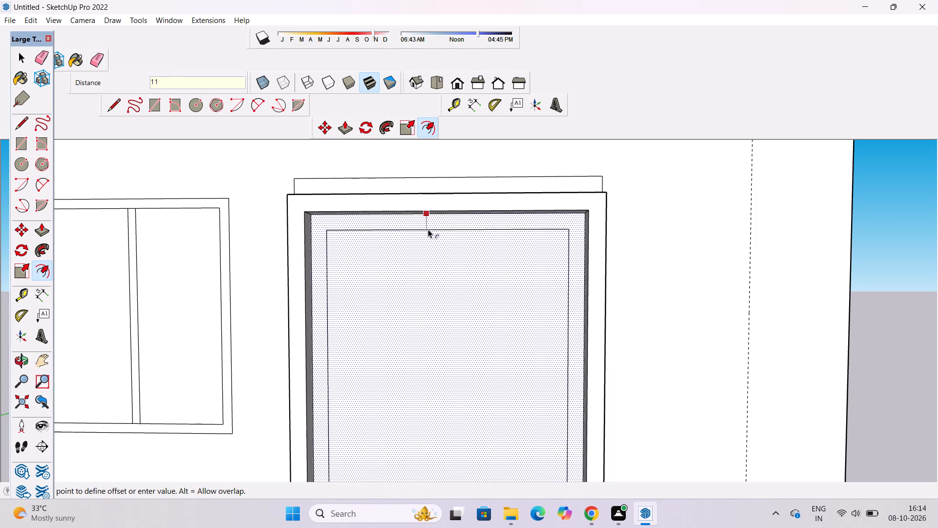
key(shift+quotedbl)
key(Return)
key(space)
Place two vertical guides inside the large opening, each 6' in from a side edge of the inner offset outline.
scroll(440, 222, down, 2)
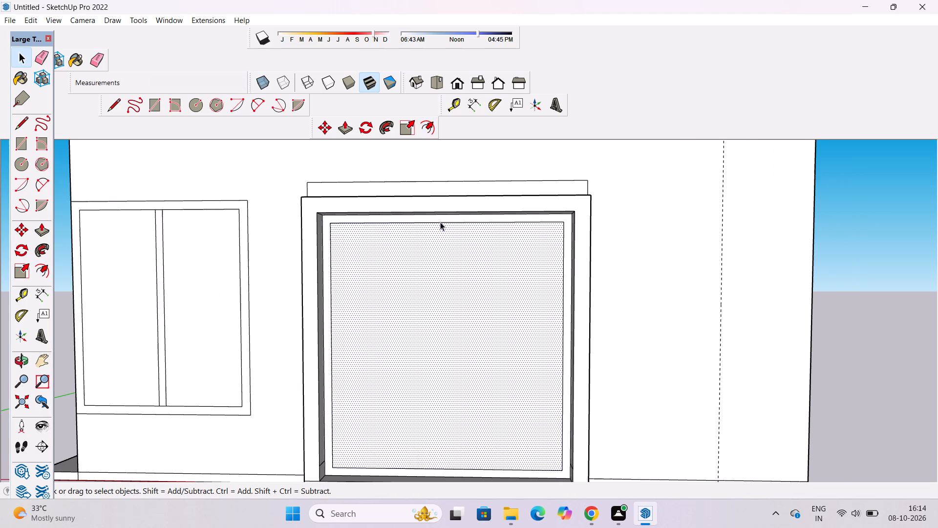
key(o)
drag(449, 246, 436, 239)
drag(423, 248, 440, 256)
drag(437, 264, 440, 256)
click(423, 266)
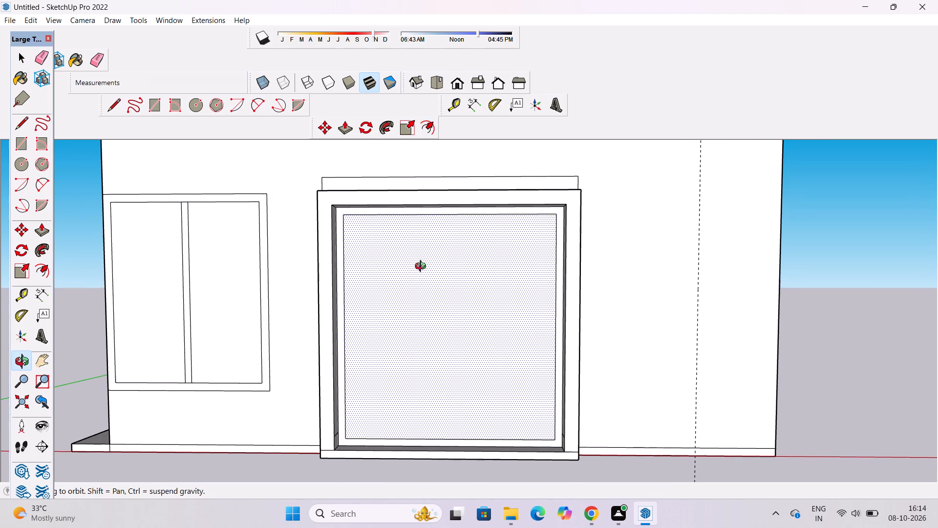
drag(423, 267, 417, 258)
click(417, 258)
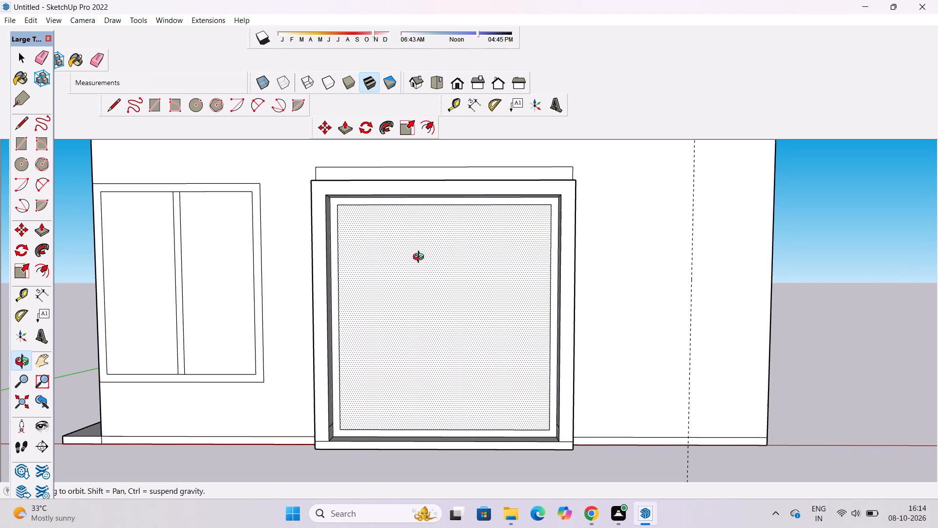
key(t)
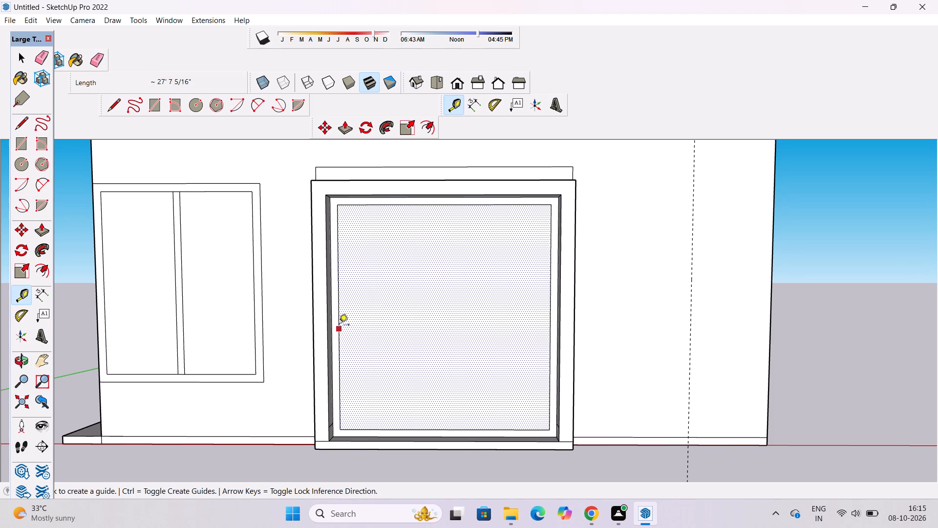
click(339, 314)
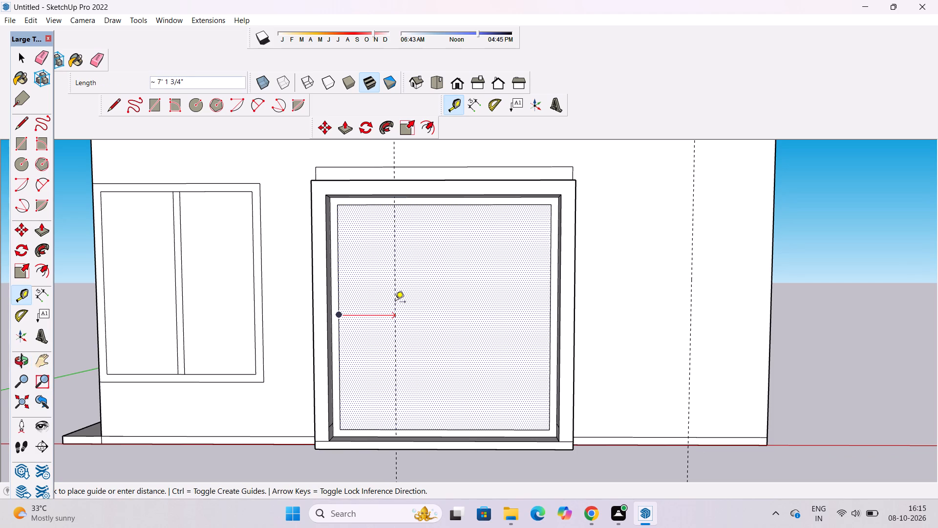
key(6)
key(apostrophe)
key(Return)
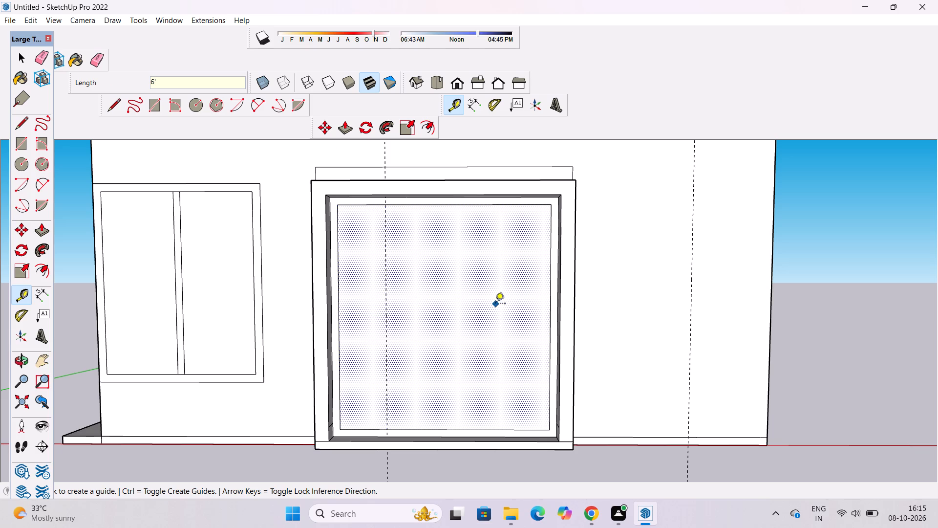
click(549, 315)
text(6')
key(Return)
scroll(424, 221, down, 5)
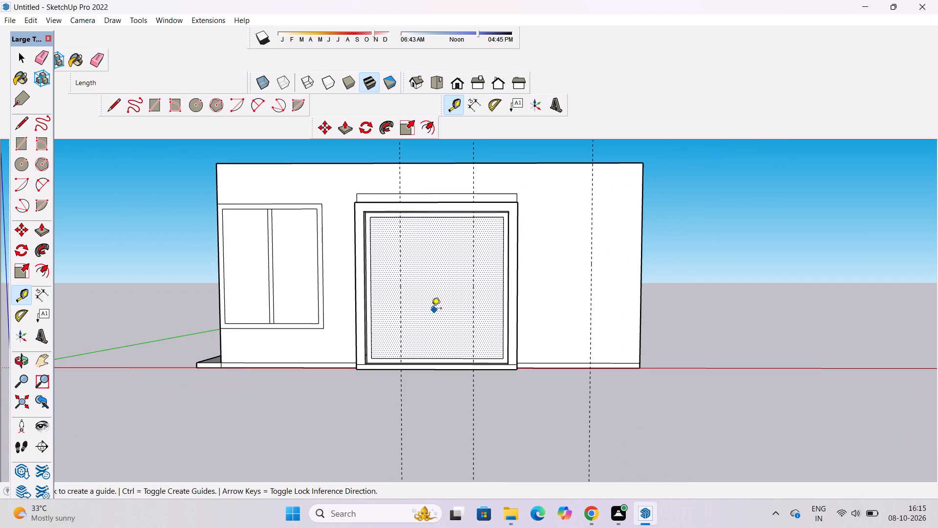
Add two more vertical guides inside the large opening, each offset 1' from an existing guide toward the opening's centre.
scroll(418, 309, up, 3)
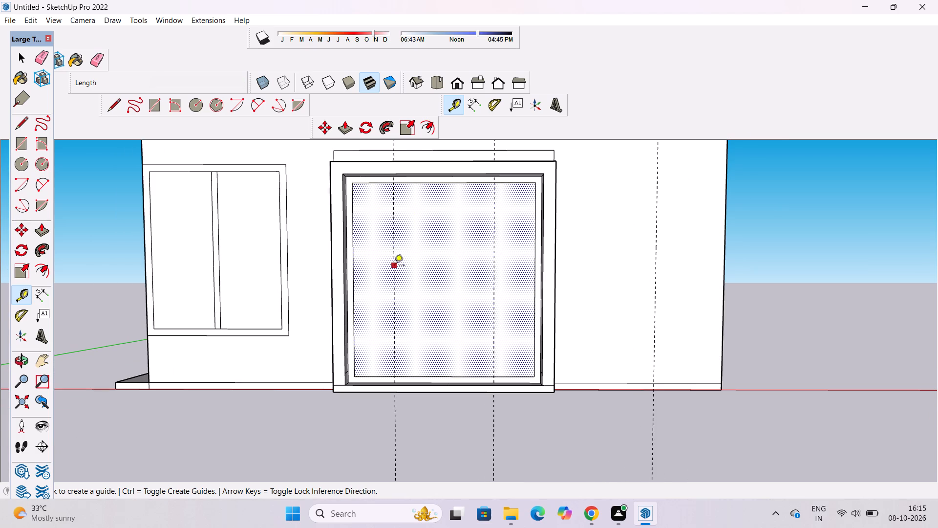
click(393, 260)
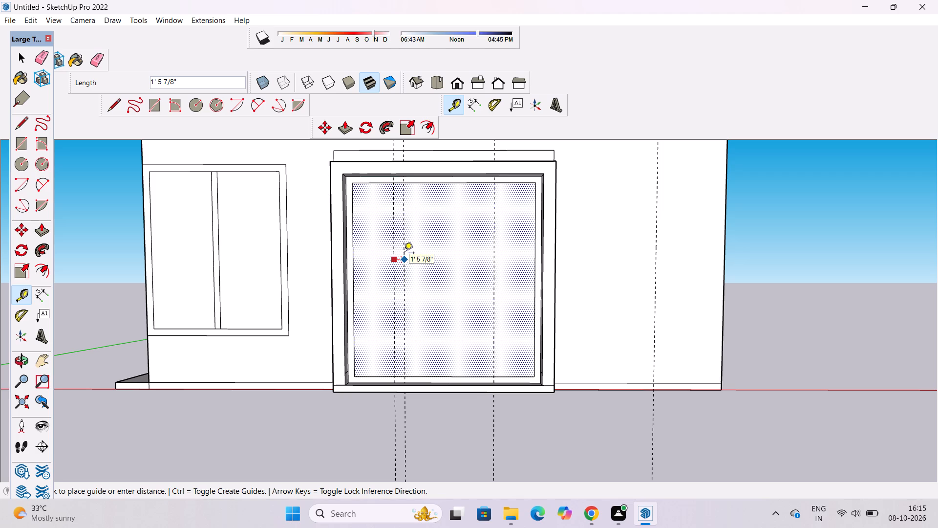
key(1)
key(apostrophe)
key(Return)
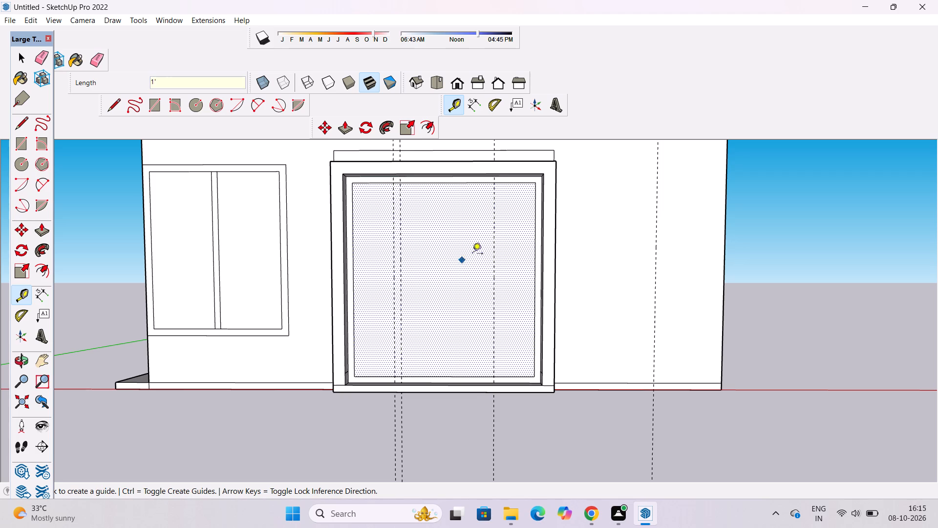
click(496, 235)
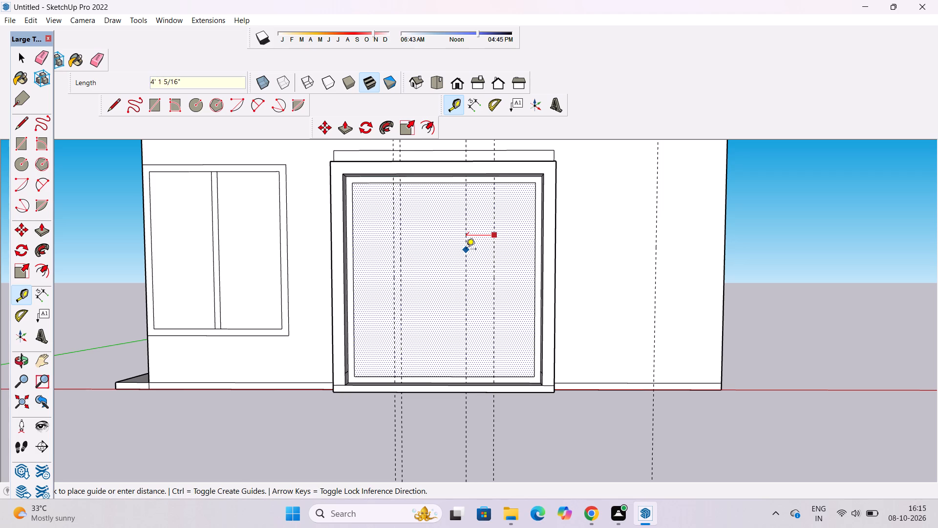
text(1')
key(Return)
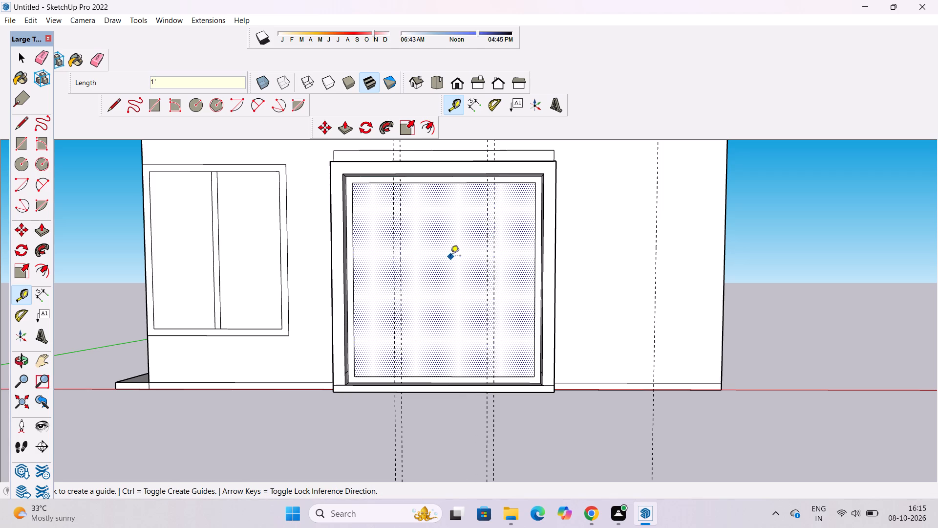
scroll(430, 258, down, 1)
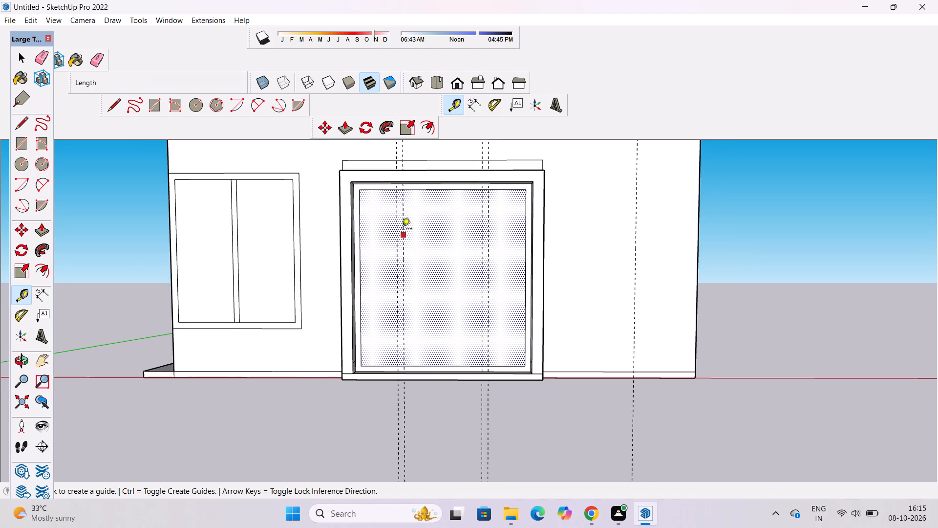
key(space)
Draw a narrow vertical rectangle between the left pair of guides, starting at the top edge of the opening's inner offset outline.
text(r)
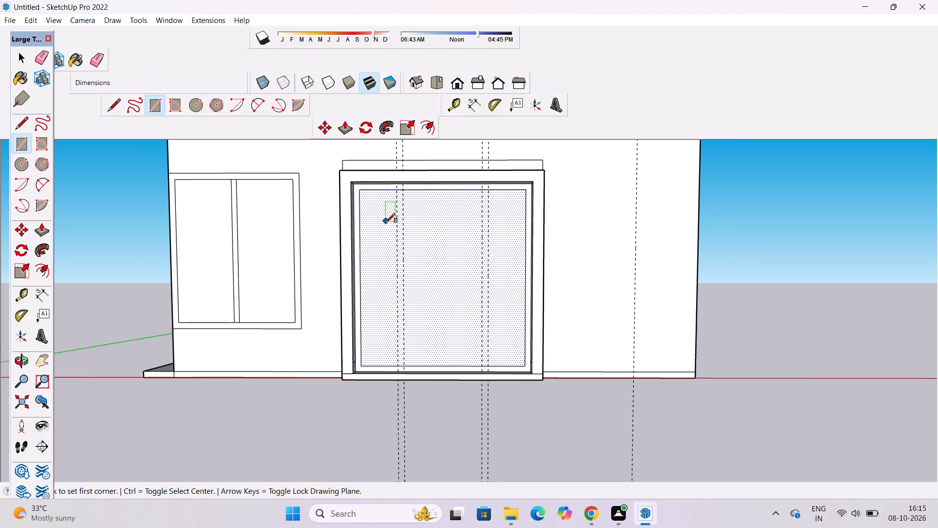
scroll(399, 199, up, 5)
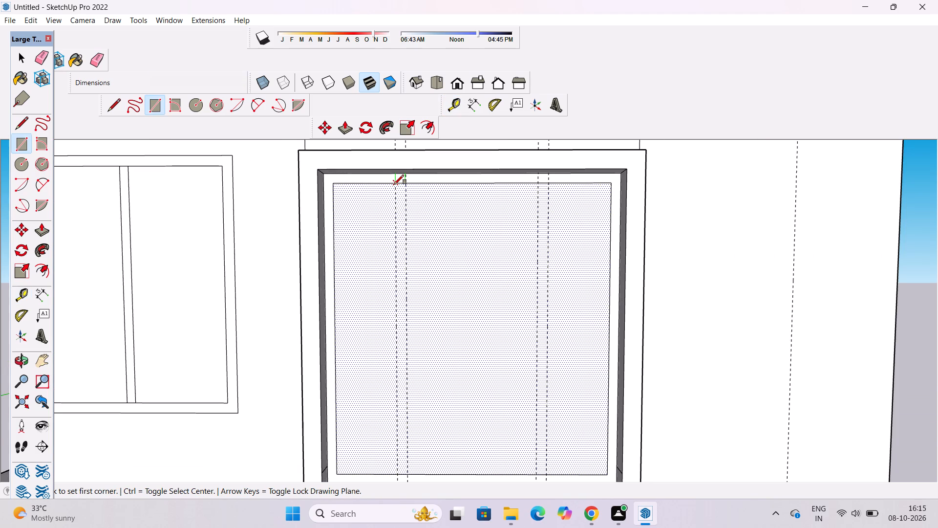
click(394, 184)
scroll(394, 185, down, 4)
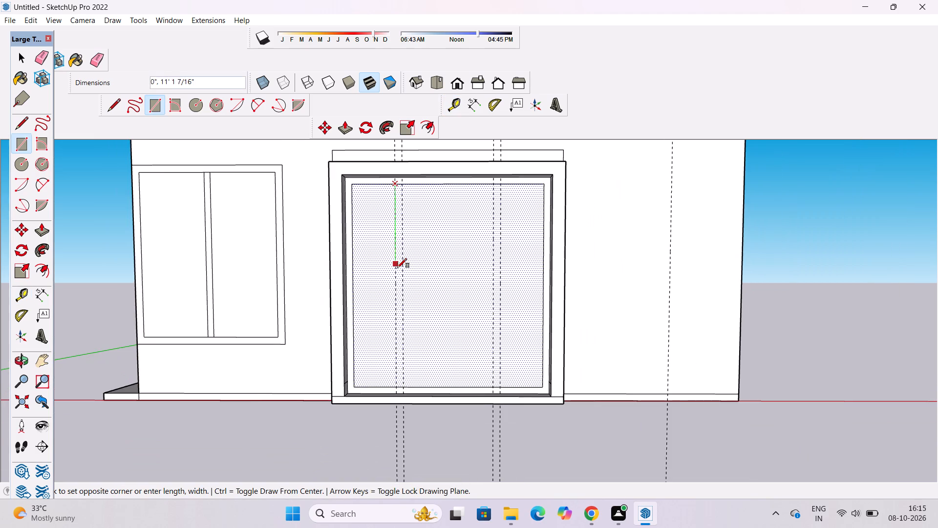
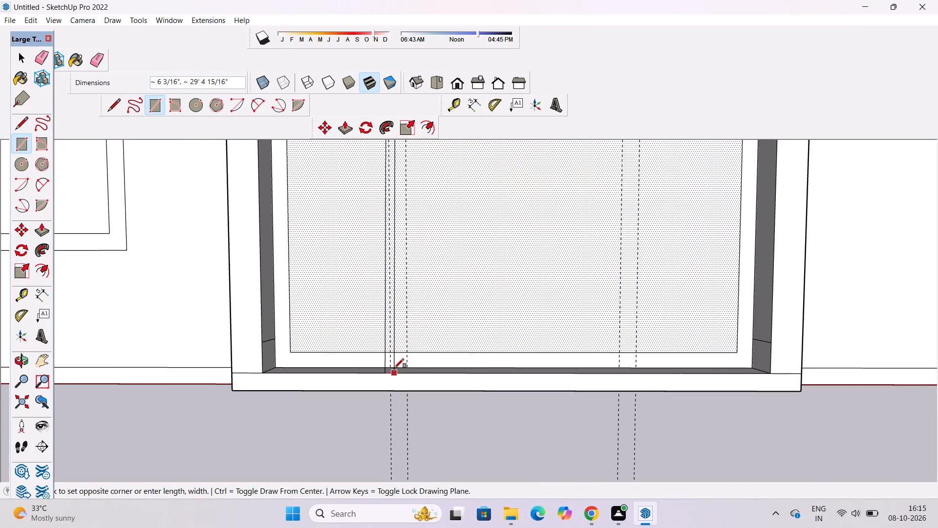
Finish the left divider rectangle at the right guide of the left pair, on the opening's bottom edge.
scroll(394, 368, down, 3)
scroll(400, 365, up, 9)
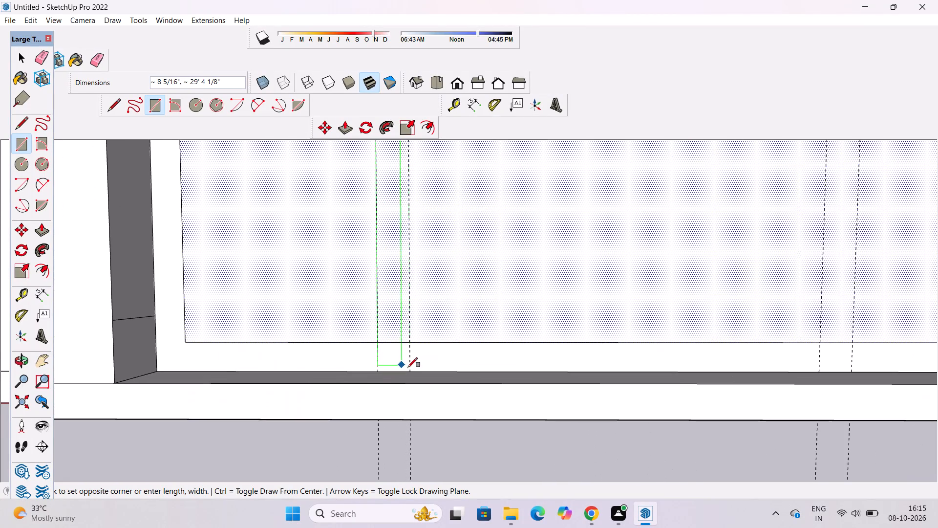
click(411, 372)
Draw a 1' by about 29' 4" rectangle between the right pair of guides, from the inner outline's top edge to the opening's bottom edge.
scroll(356, 377, down, 15)
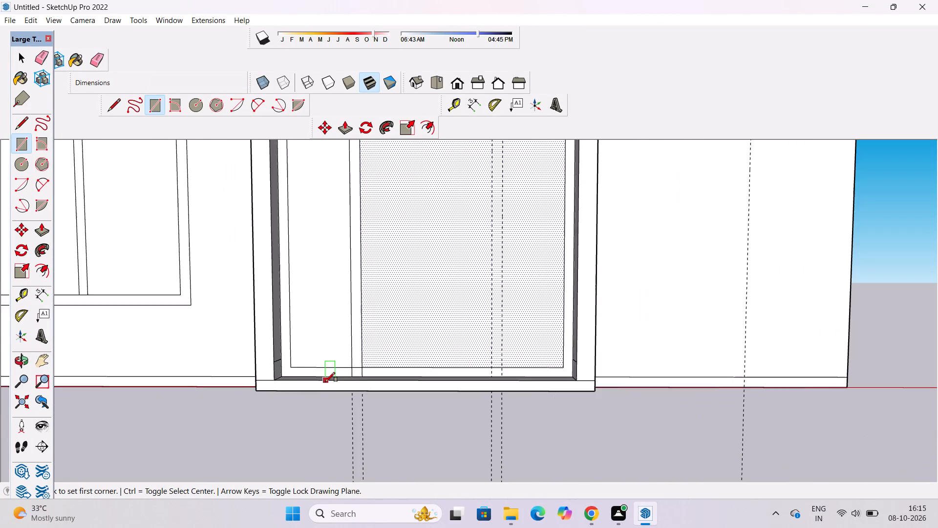
scroll(325, 382, down, 6)
scroll(394, 236, up, 14)
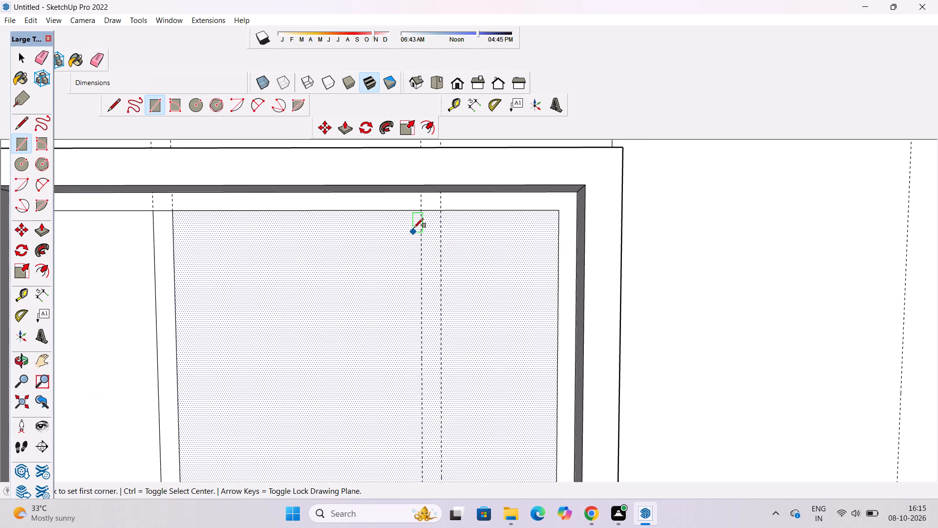
scroll(414, 228, up, 3)
click(423, 201)
scroll(429, 213, down, 2)
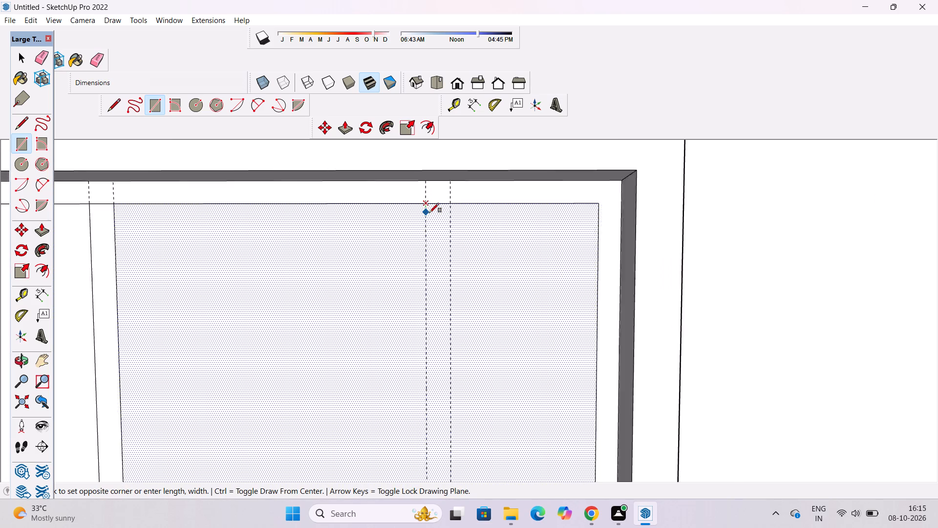
scroll(429, 213, down, 18)
scroll(439, 276, up, 5)
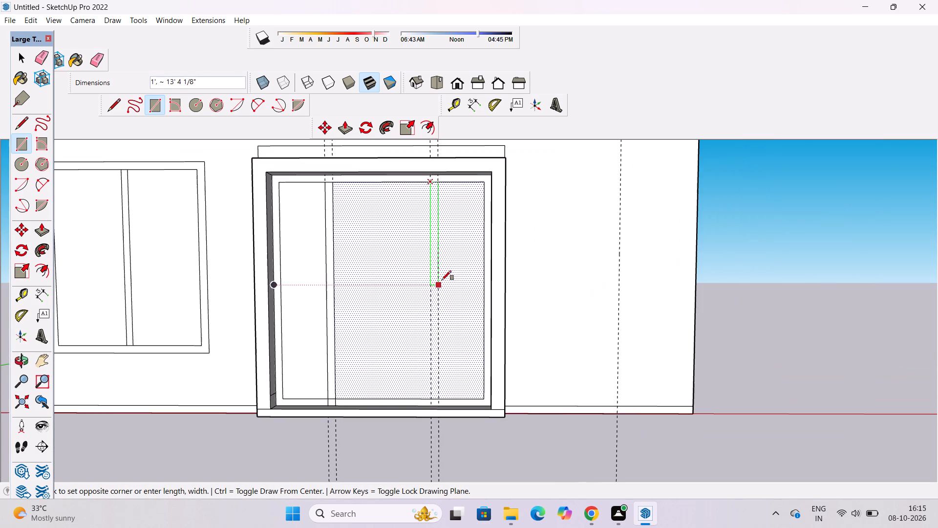
scroll(446, 387, up, 9)
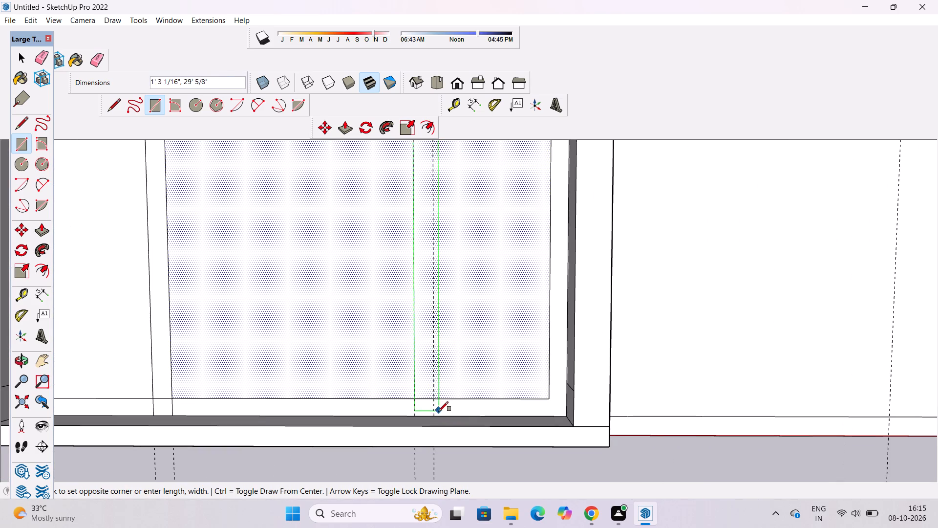
click(435, 416)
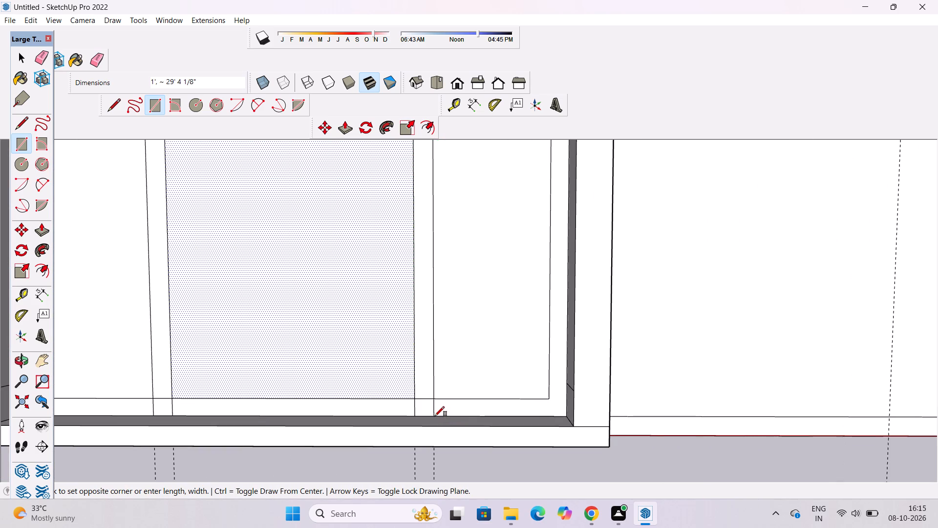
key(space)
Erase the four vertical guides that run through the large opening.
key(o)
scroll(496, 366, down, 8)
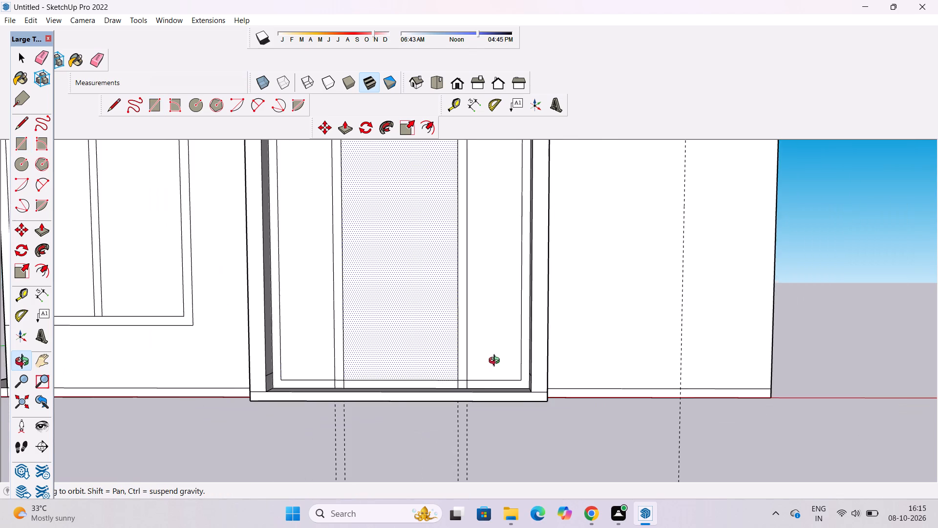
shift+drag(479, 385, 482, 358)
shift+scroll(482, 344, down, 5)
shift+drag(482, 344, 495, 365)
click(495, 366)
key(e)
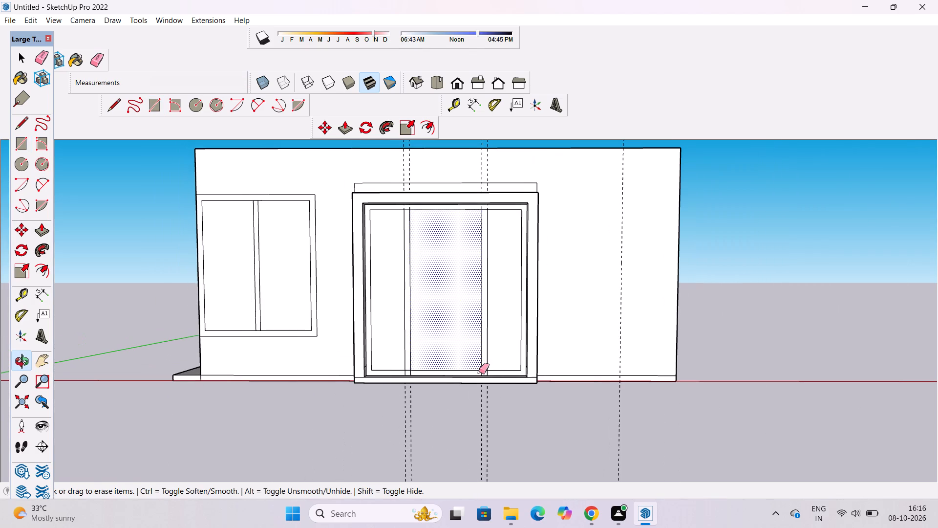
drag(518, 417, 398, 434)
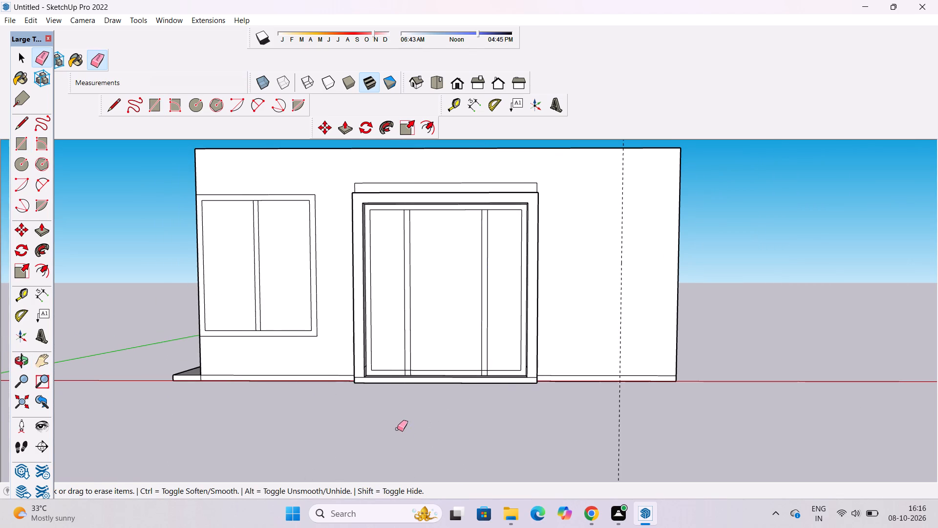
key(space)
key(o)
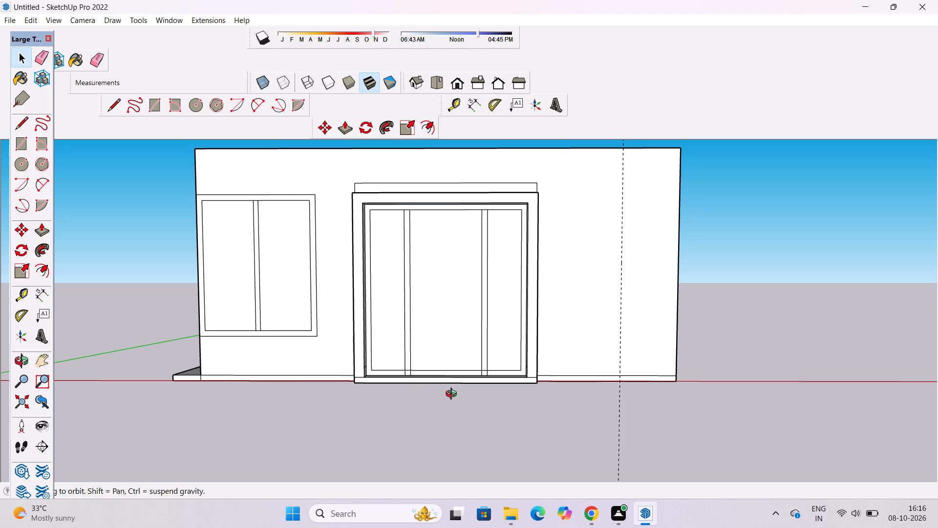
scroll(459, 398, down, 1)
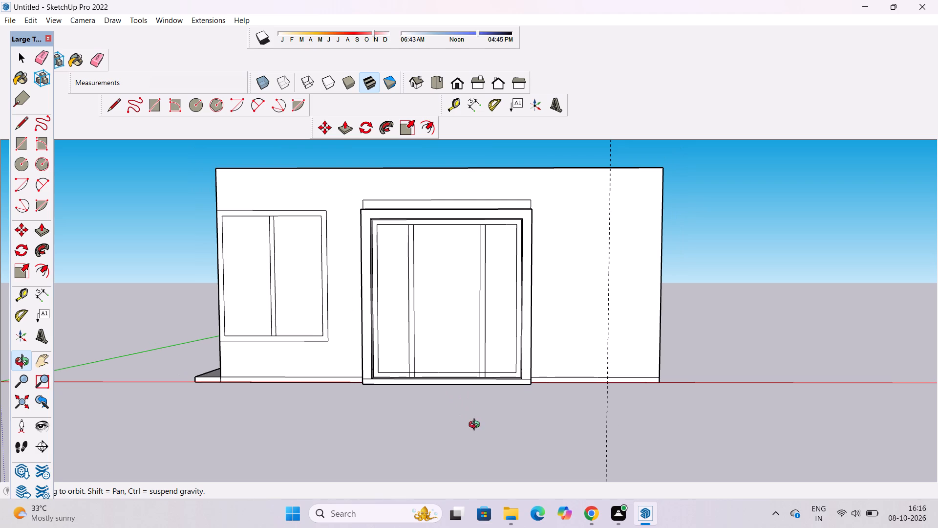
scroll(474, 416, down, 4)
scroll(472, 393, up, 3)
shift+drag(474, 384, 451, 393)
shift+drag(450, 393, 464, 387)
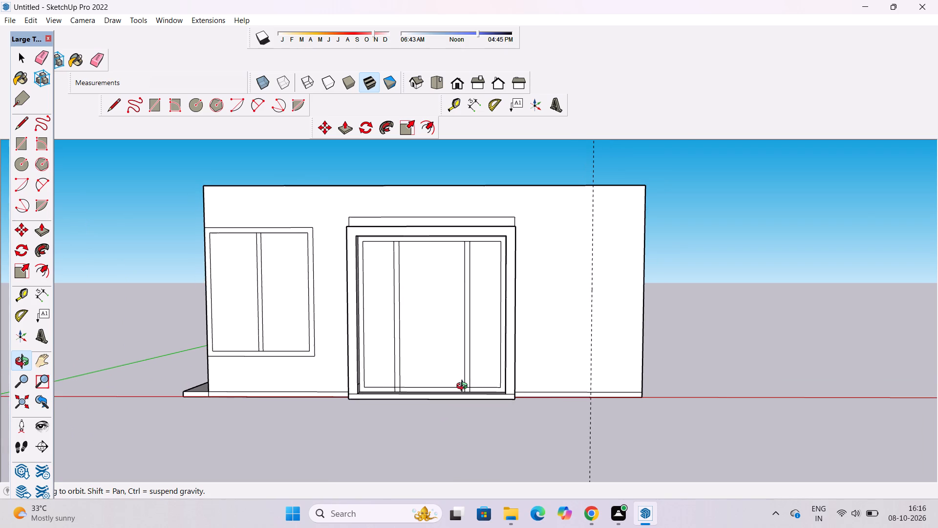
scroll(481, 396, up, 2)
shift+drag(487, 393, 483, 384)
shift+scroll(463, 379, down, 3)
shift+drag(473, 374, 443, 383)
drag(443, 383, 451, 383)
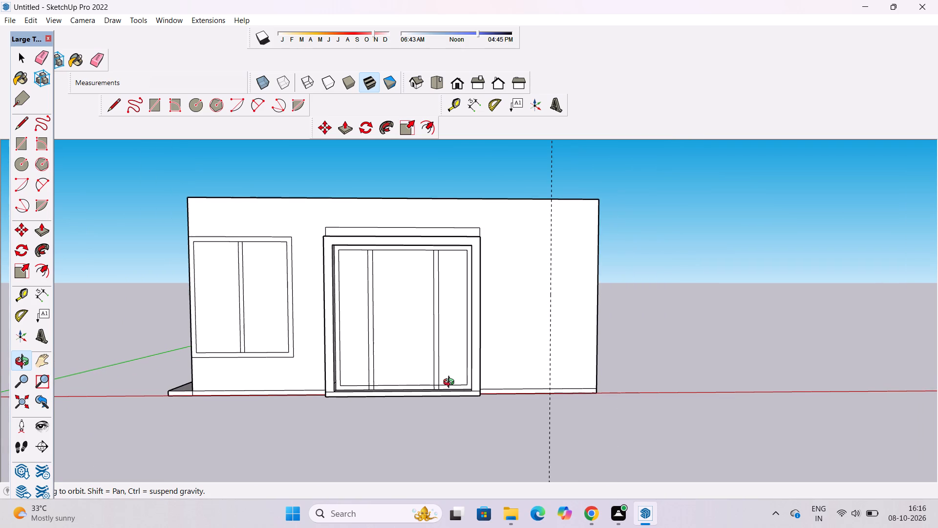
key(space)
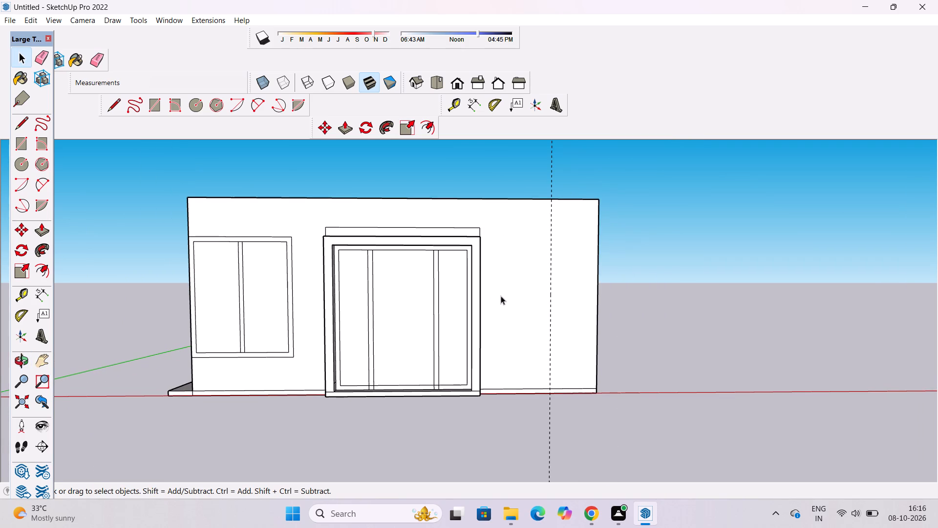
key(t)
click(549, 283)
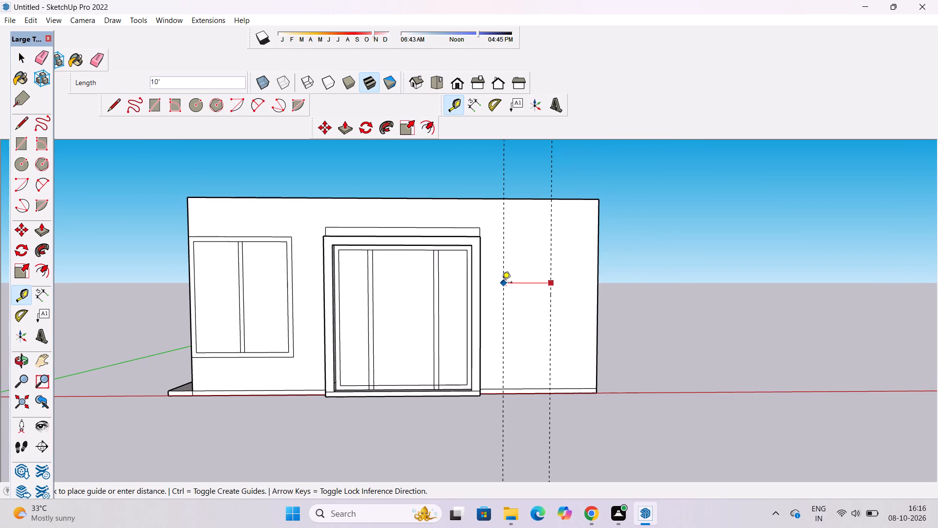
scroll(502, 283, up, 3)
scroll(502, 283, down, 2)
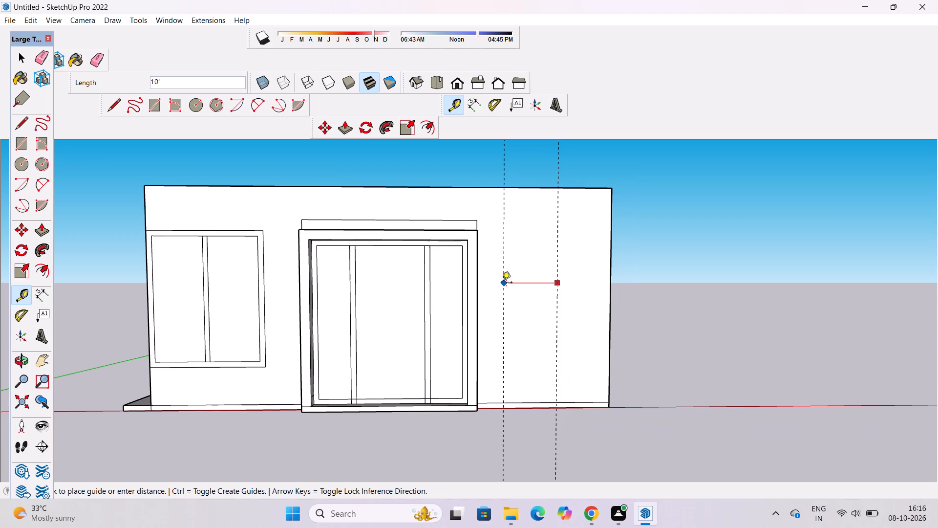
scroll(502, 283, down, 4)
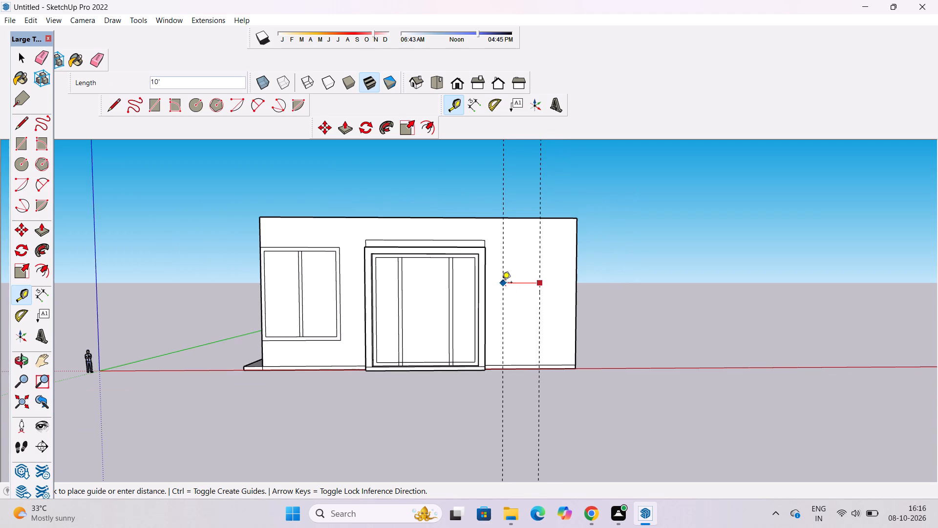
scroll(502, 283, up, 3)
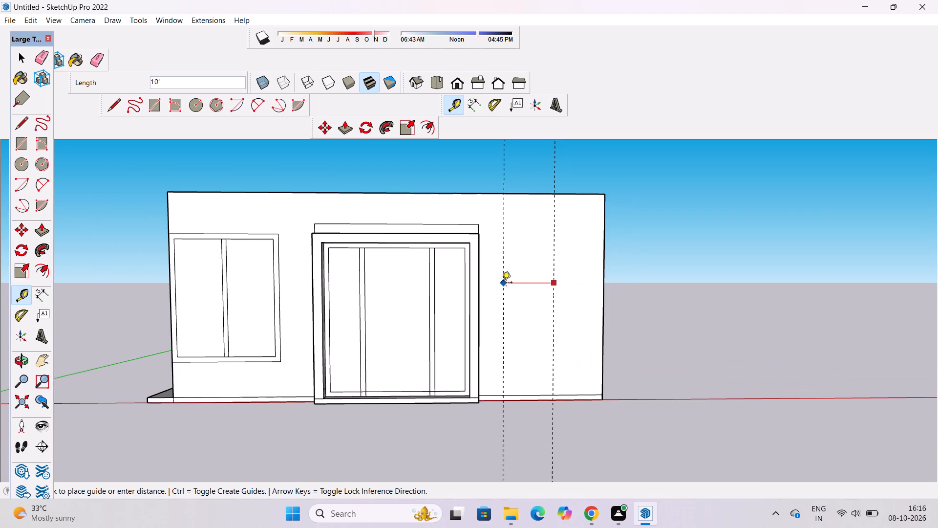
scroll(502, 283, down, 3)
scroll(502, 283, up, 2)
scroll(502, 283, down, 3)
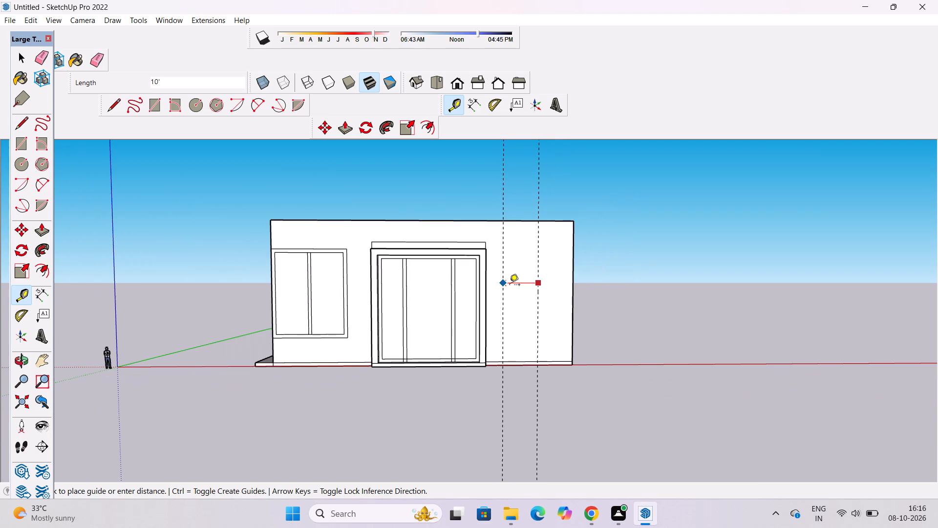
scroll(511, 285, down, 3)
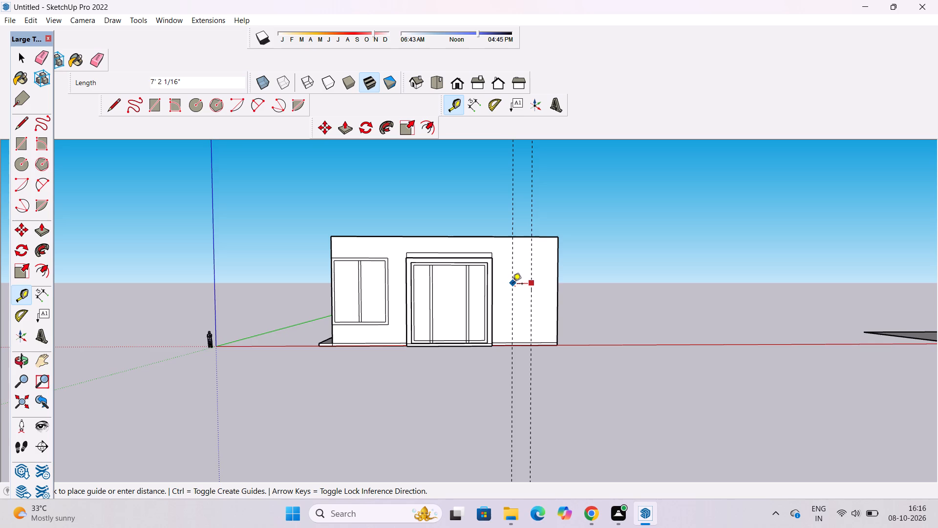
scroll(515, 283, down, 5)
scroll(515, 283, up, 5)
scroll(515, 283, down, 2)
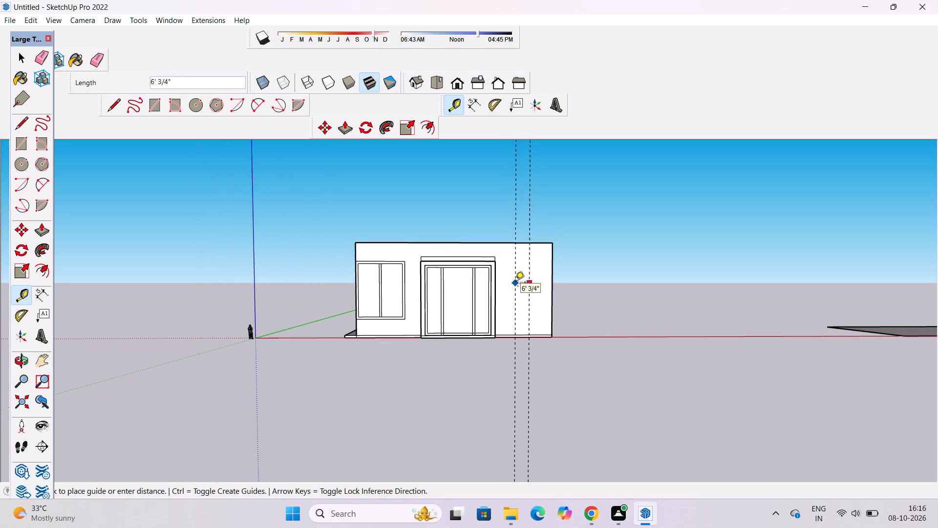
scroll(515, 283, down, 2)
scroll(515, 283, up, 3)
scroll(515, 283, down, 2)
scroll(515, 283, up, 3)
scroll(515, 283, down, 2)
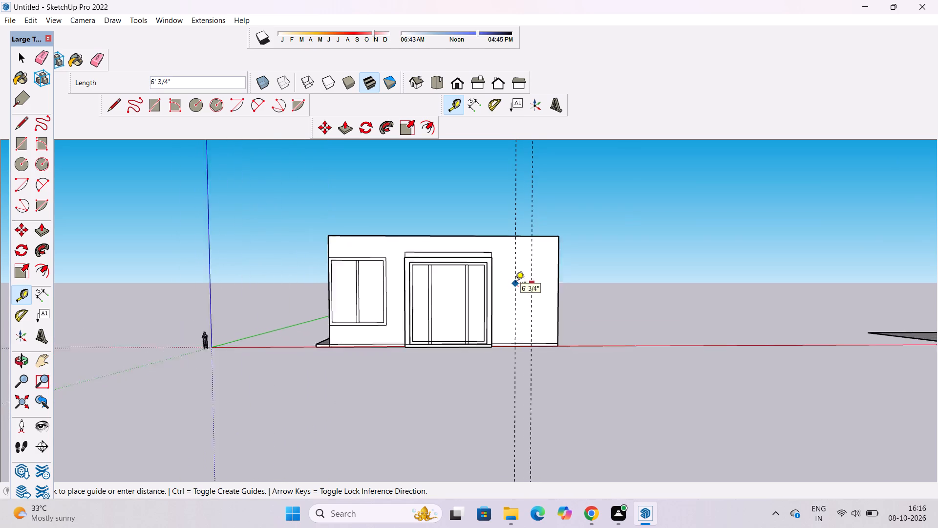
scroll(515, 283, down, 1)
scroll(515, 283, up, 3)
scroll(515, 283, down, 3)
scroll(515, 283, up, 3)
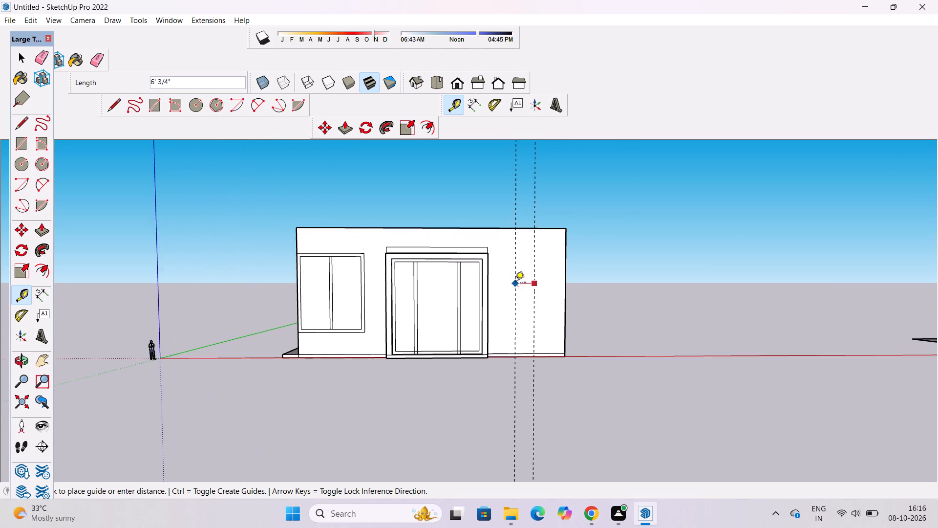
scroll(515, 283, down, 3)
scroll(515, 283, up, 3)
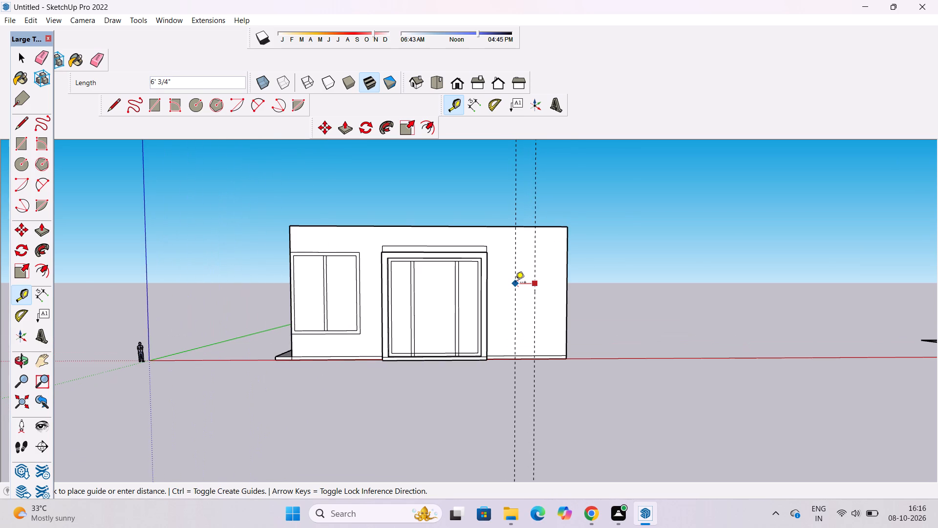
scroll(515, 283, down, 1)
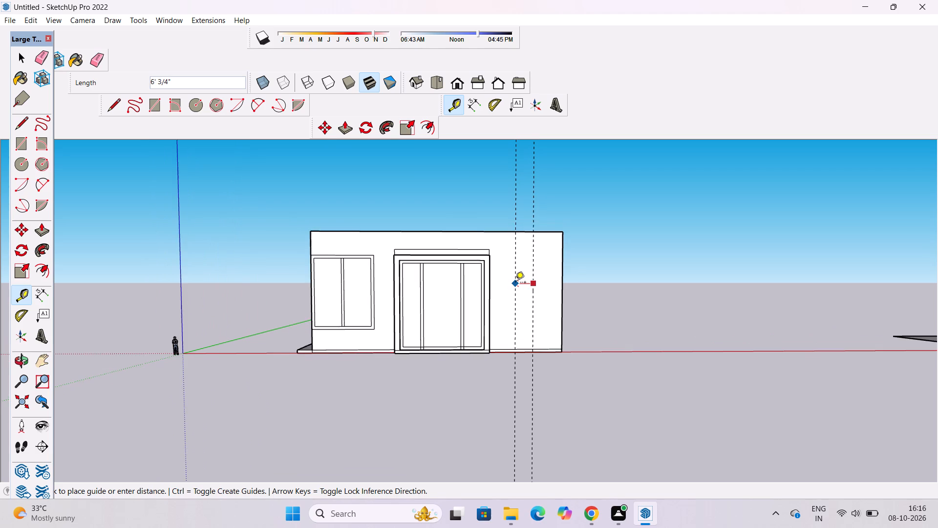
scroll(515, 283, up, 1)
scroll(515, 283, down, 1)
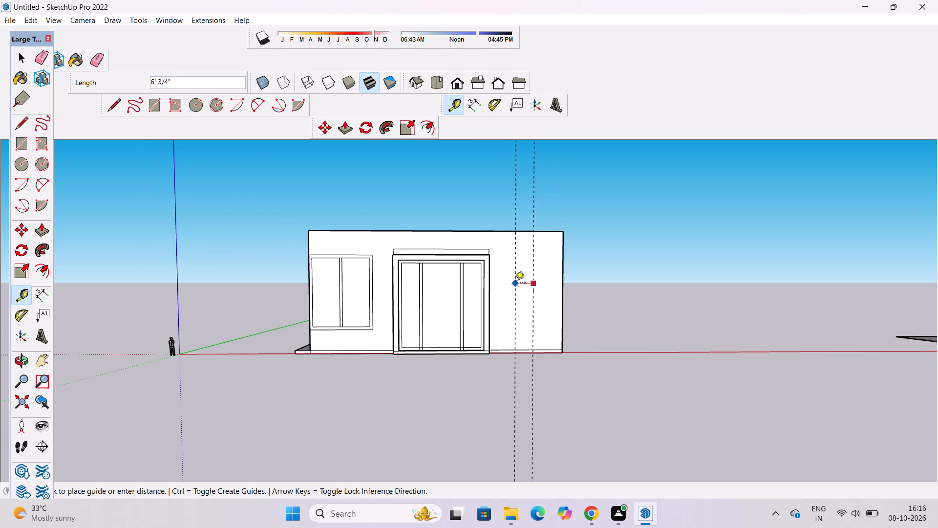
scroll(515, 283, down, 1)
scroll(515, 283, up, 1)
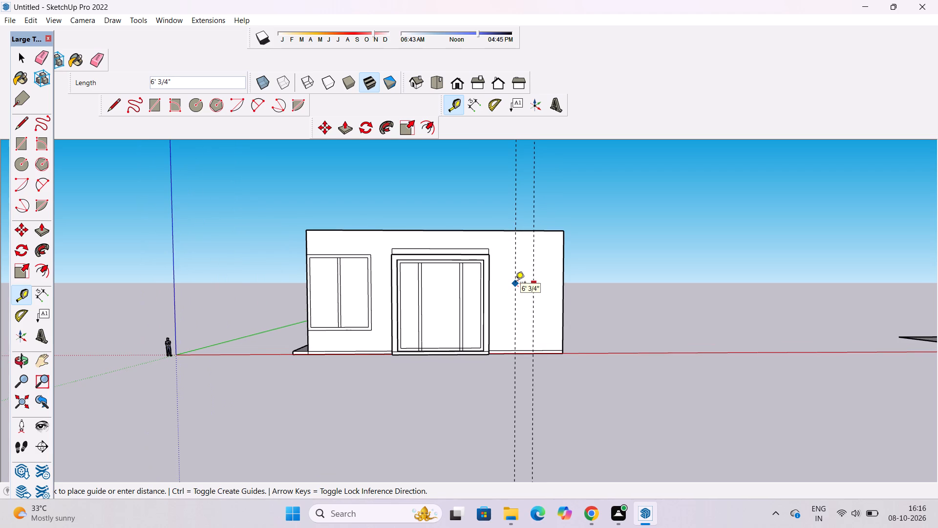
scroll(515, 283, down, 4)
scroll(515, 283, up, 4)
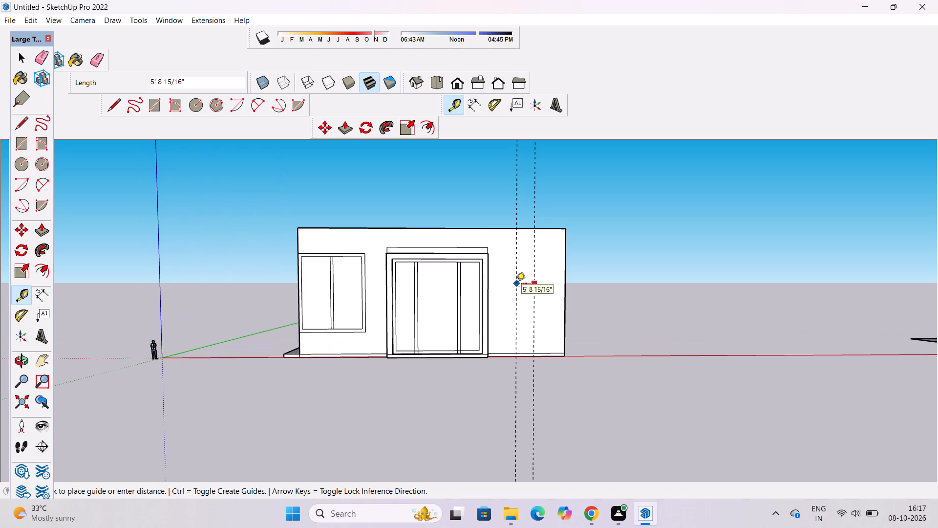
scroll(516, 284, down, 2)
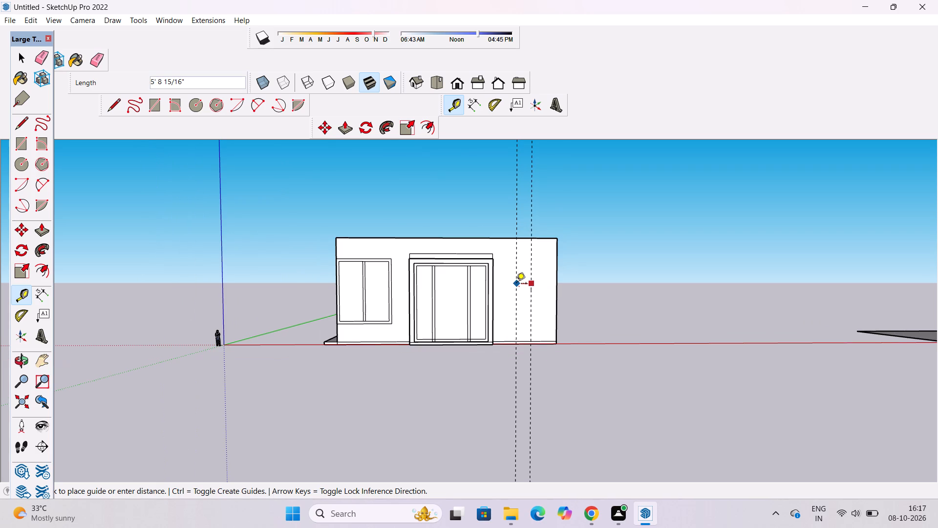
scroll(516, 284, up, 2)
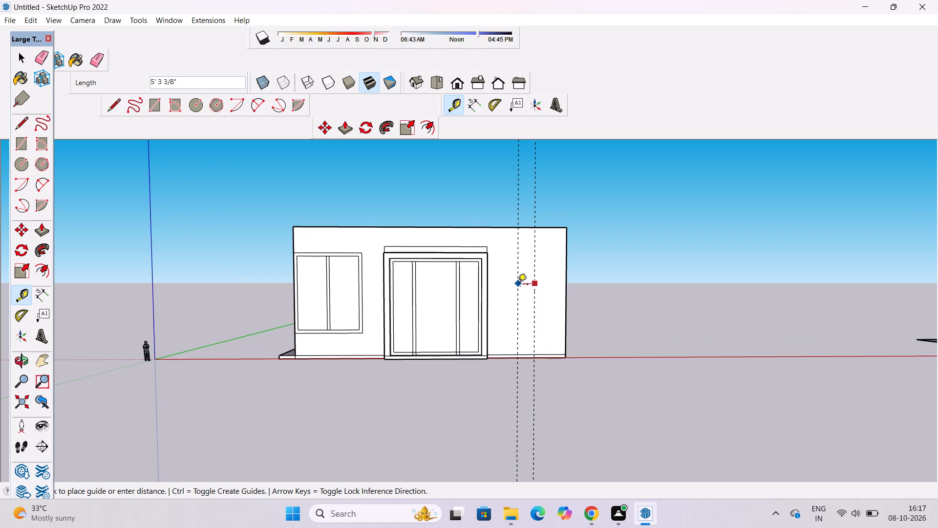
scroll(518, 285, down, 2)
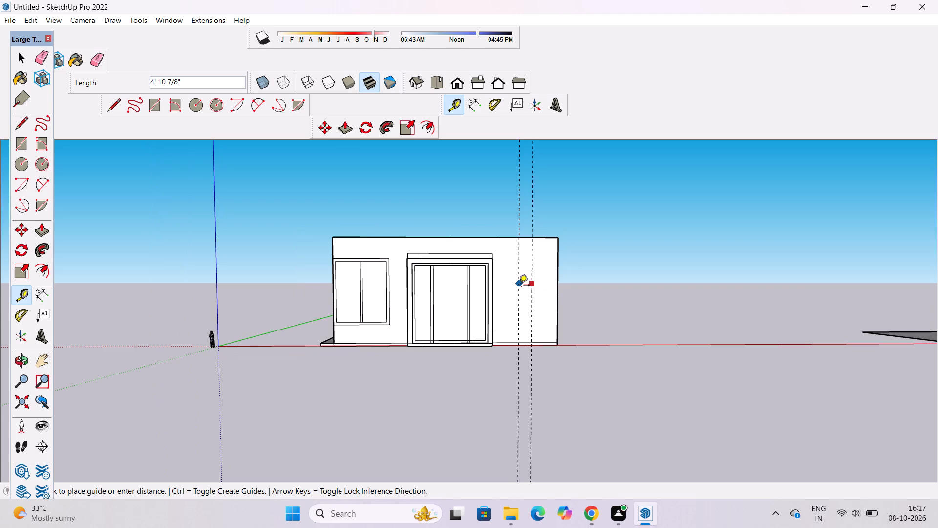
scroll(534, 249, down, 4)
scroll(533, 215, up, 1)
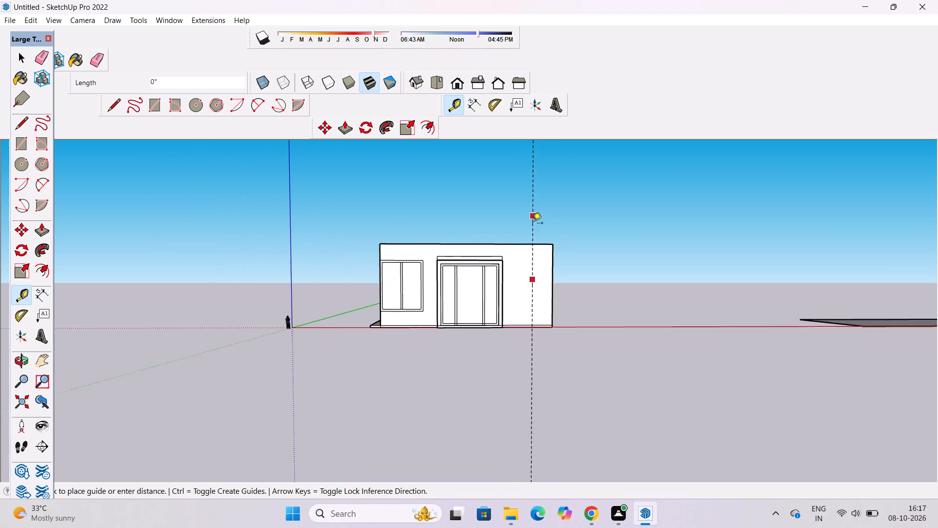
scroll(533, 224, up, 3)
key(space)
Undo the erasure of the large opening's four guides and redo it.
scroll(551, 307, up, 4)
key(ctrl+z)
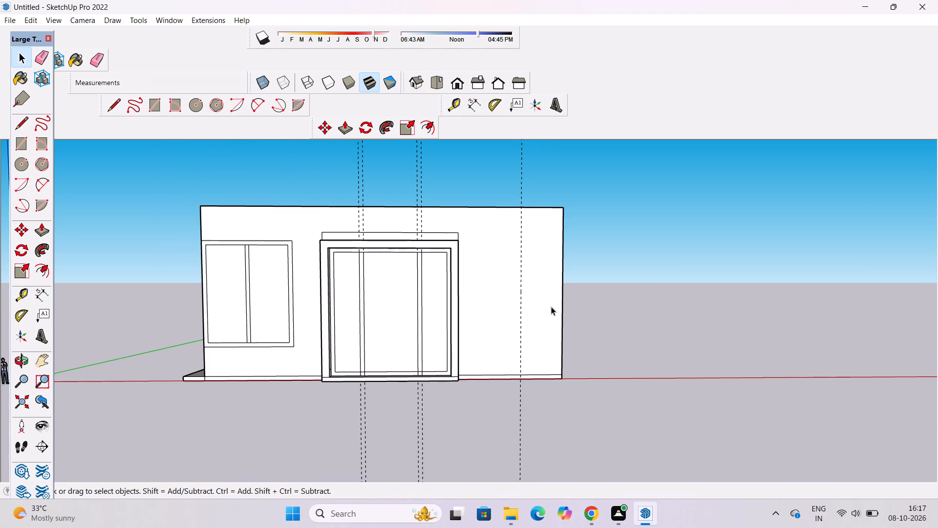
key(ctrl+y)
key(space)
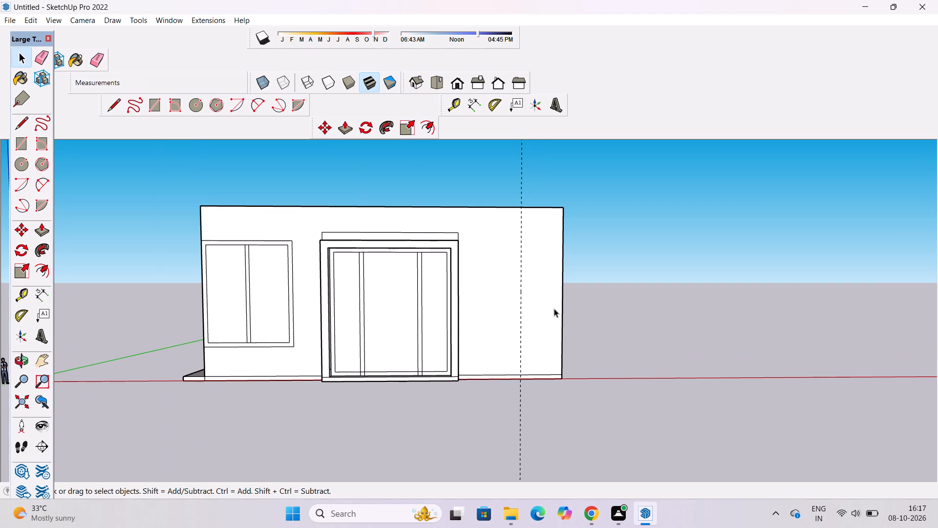
Examine the framed opening, its dividers and the neighbouring window from several angles and at close range.
text(o)
shift+drag(535, 321, 450, 318)
drag(450, 318, 435, 395)
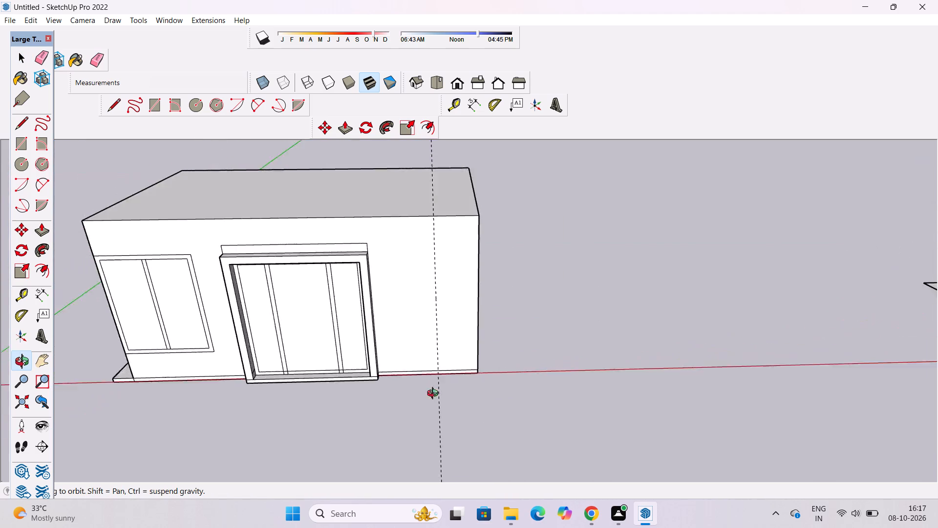
drag(435, 395, 387, 291)
shift+drag(387, 290, 488, 349)
scroll(463, 366, up, 5)
shift+drag(481, 364, 450, 307)
drag(449, 309, 727, 440)
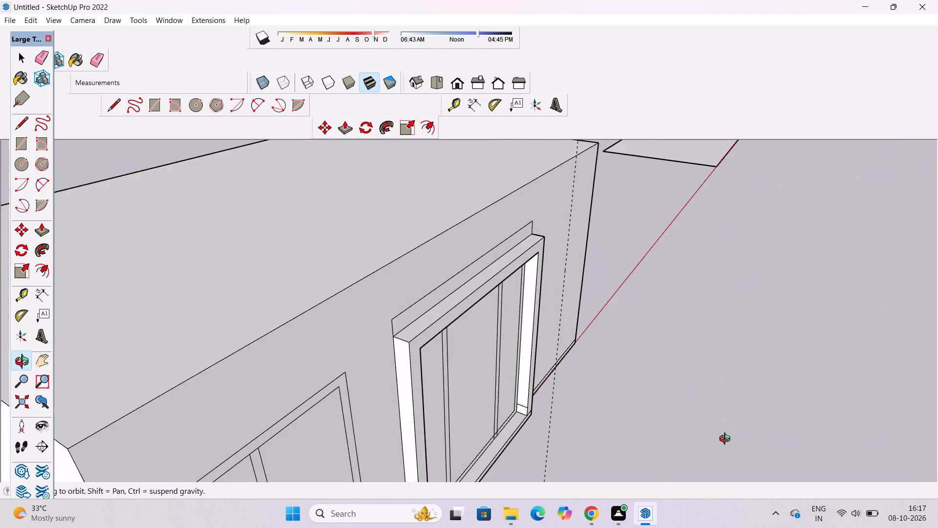
drag(727, 440, 444, 395)
shift+drag(454, 371, 465, 404)
shift+drag(465, 404, 479, 287)
shift+drag(475, 296, 507, 317)
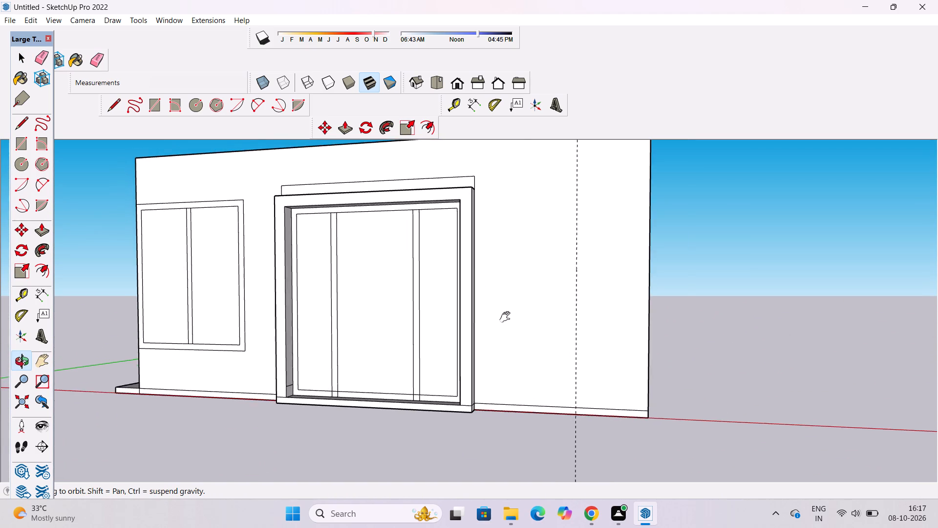
shift+drag(507, 317, 513, 319)
scroll(443, 293, up, 1)
shift+drag(402, 306, 428, 305)
scroll(298, 277, up, 5)
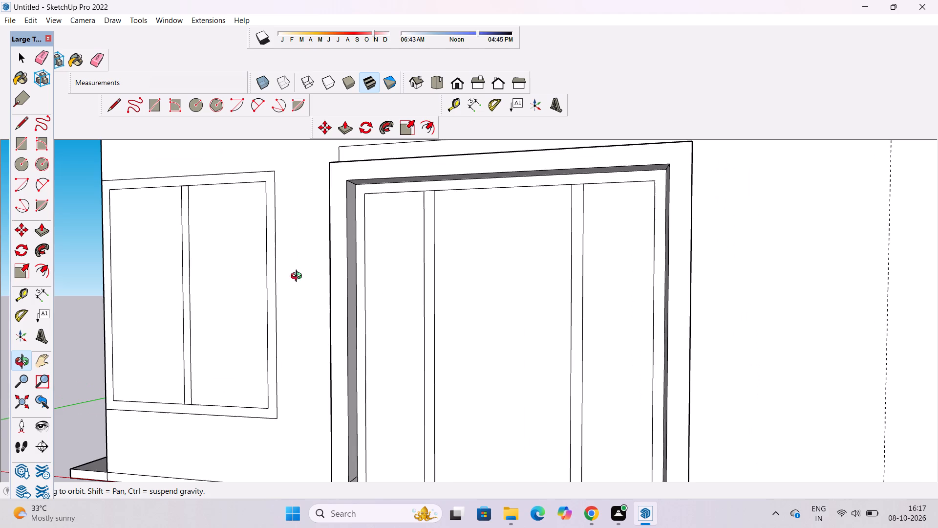
drag(319, 281, 353, 281)
scroll(406, 238, up, 3)
shift+drag(426, 273, 419, 227)
scroll(419, 227, down, 4)
drag(422, 241, 418, 246)
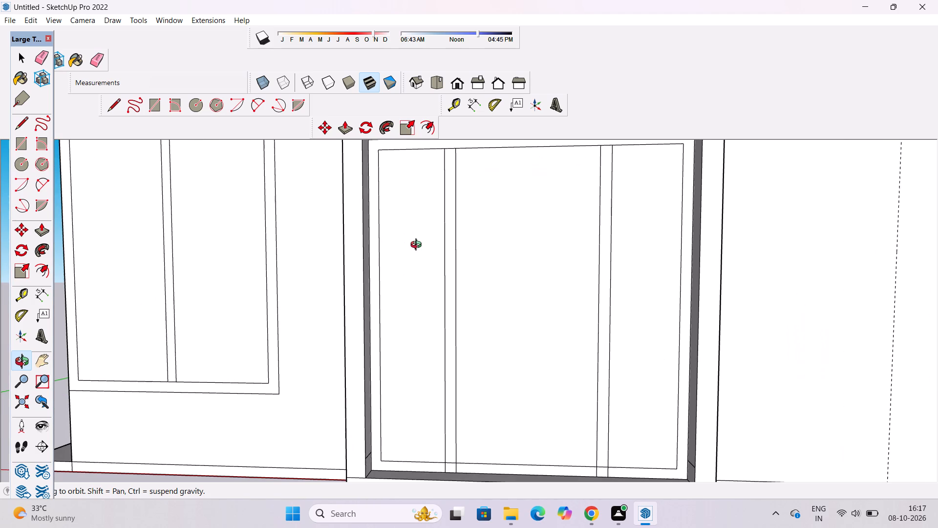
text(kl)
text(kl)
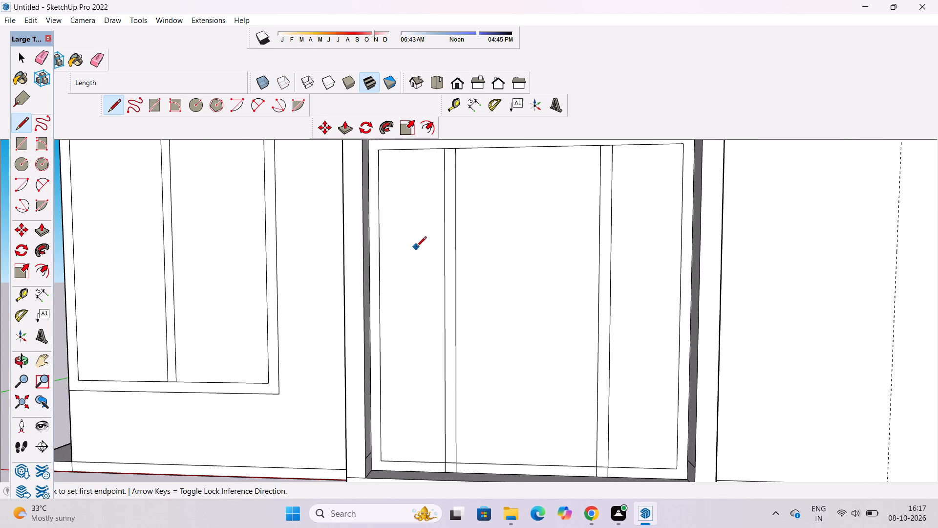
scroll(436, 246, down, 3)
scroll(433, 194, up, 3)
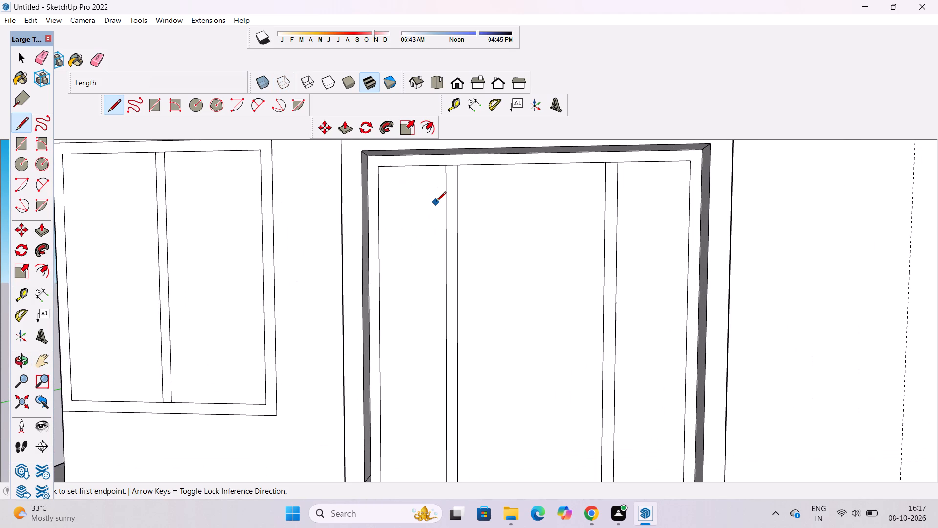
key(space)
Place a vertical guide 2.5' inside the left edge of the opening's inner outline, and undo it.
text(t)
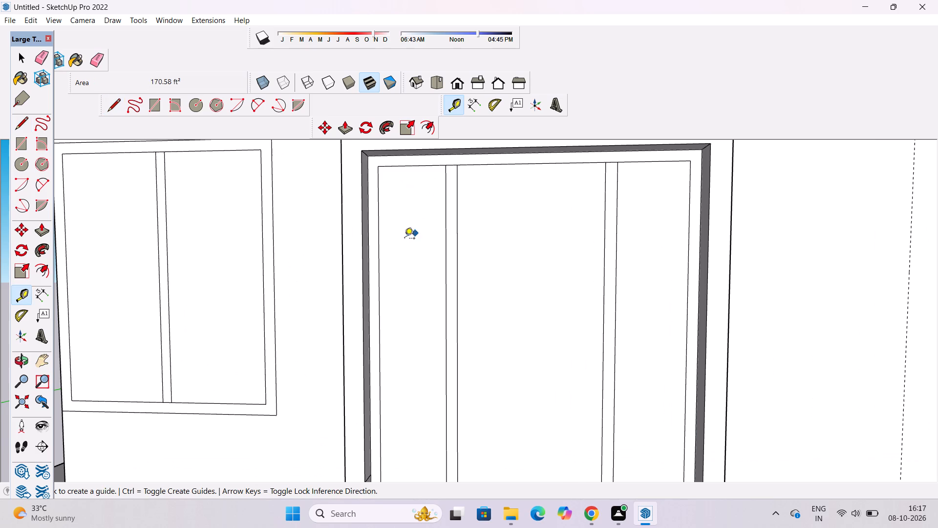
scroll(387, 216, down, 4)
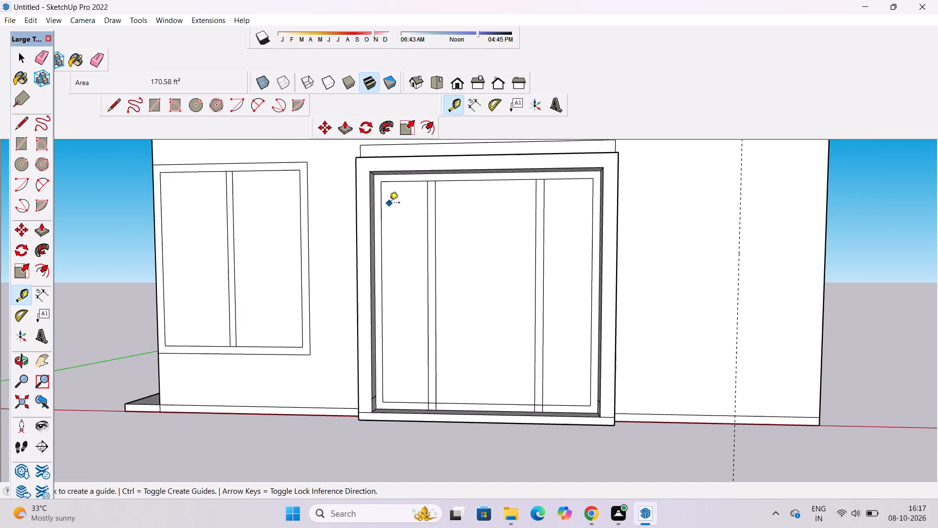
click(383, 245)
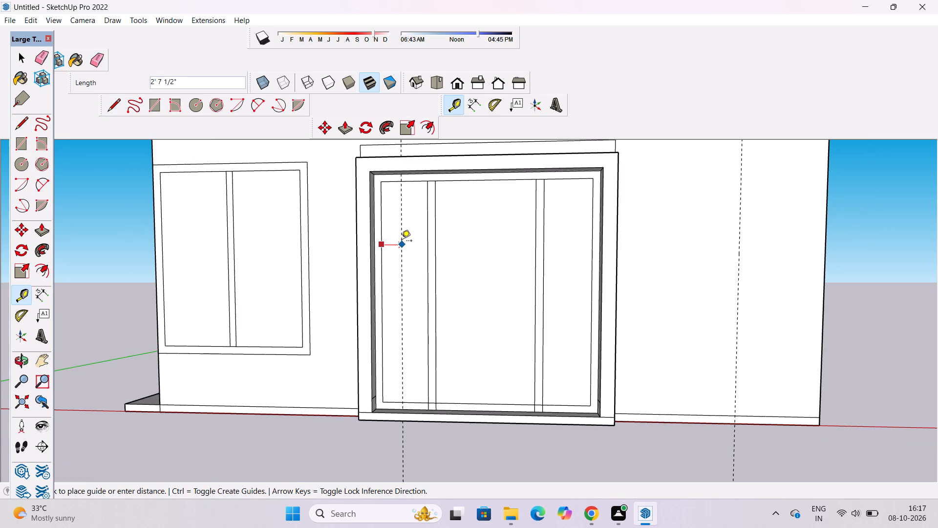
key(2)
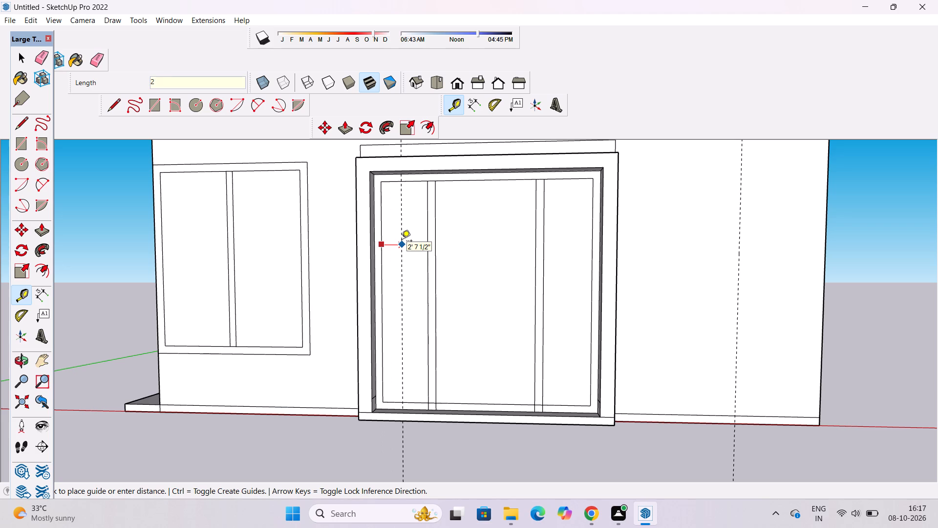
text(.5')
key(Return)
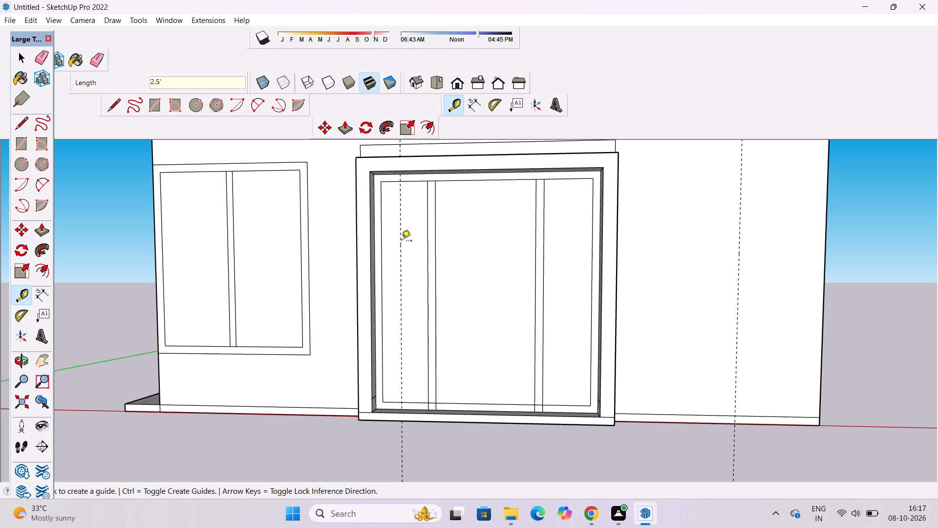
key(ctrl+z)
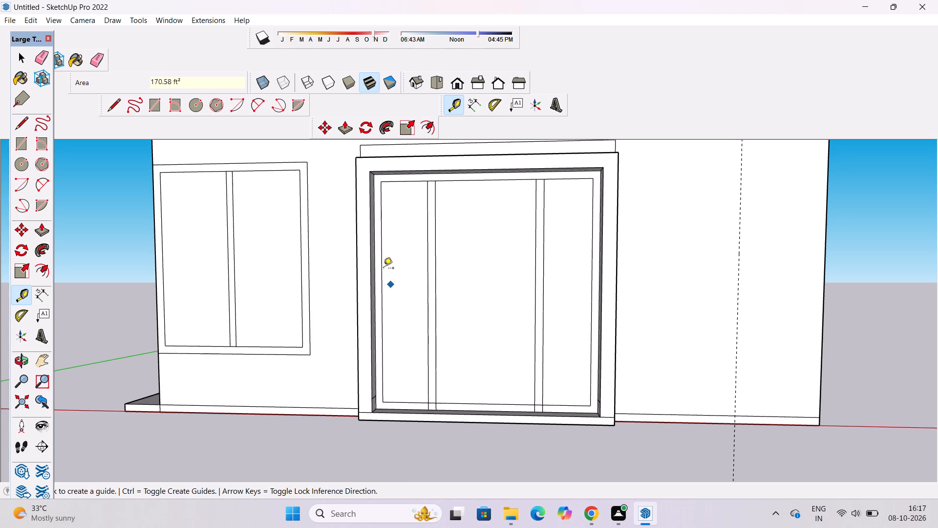
Place a vertical guide 2' inside the left edge of the opening's inner outline.
click(381, 266)
text(2')
key(Return)
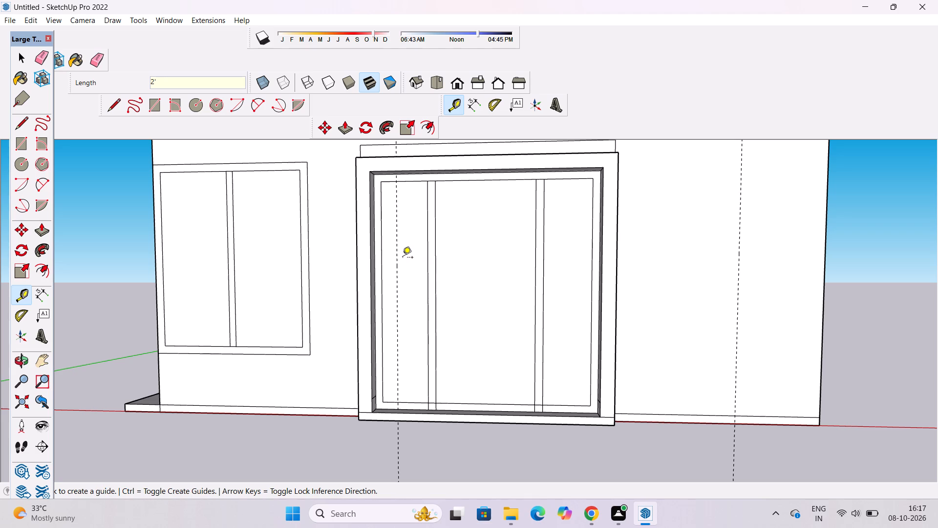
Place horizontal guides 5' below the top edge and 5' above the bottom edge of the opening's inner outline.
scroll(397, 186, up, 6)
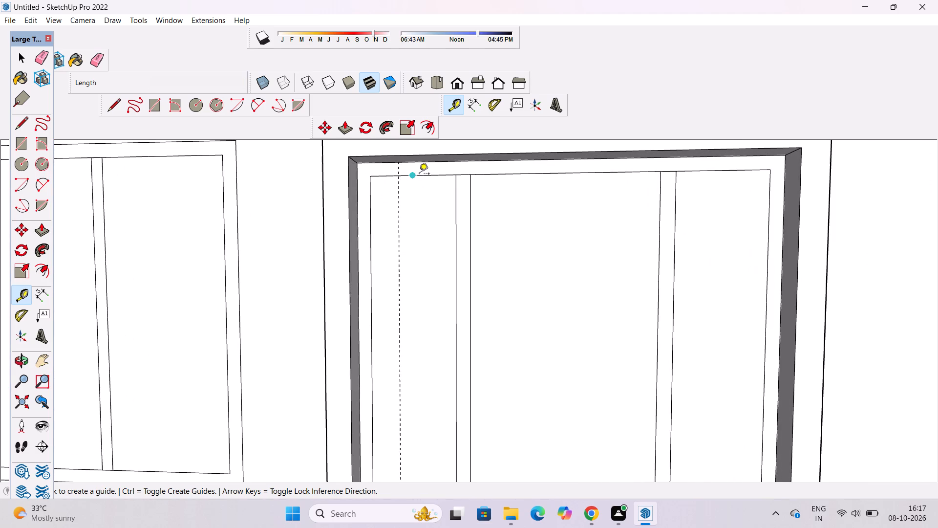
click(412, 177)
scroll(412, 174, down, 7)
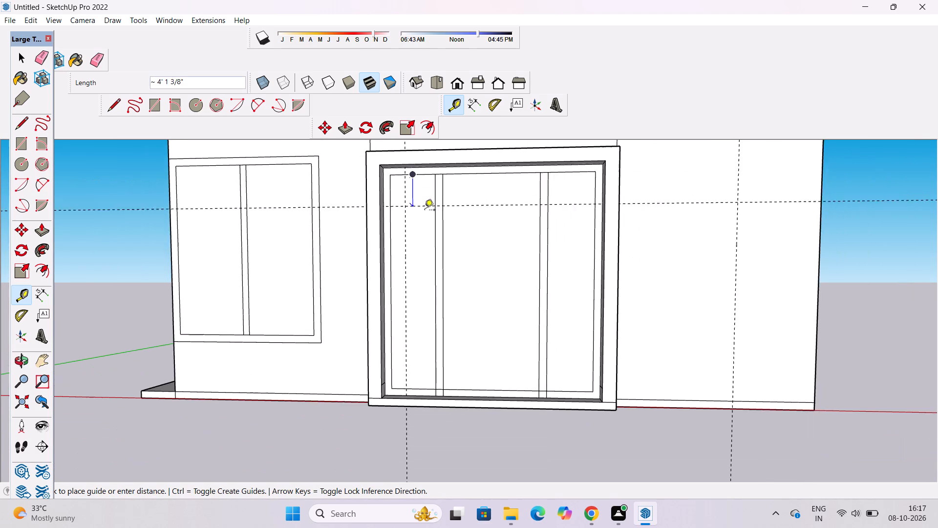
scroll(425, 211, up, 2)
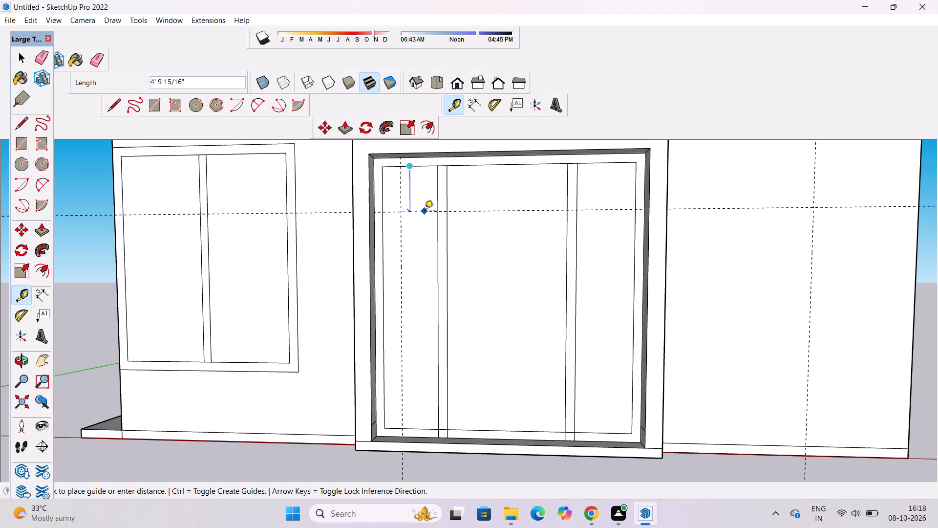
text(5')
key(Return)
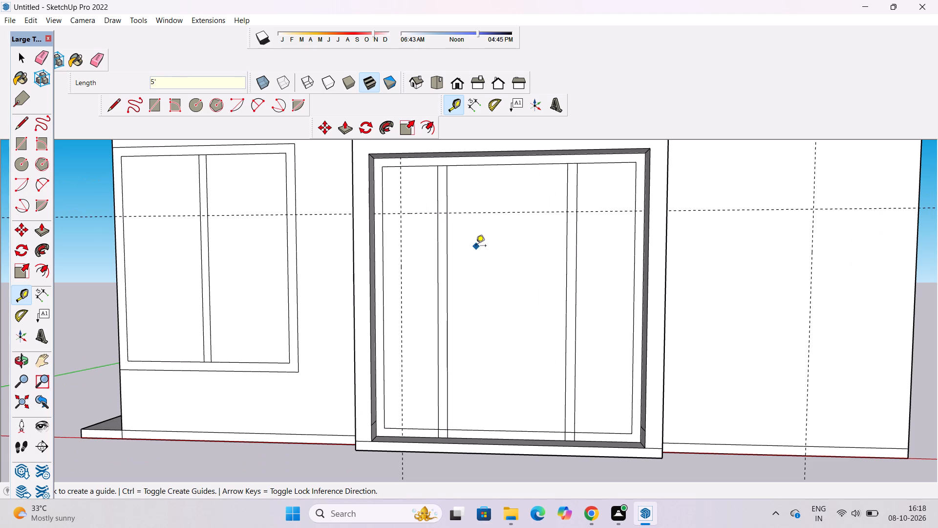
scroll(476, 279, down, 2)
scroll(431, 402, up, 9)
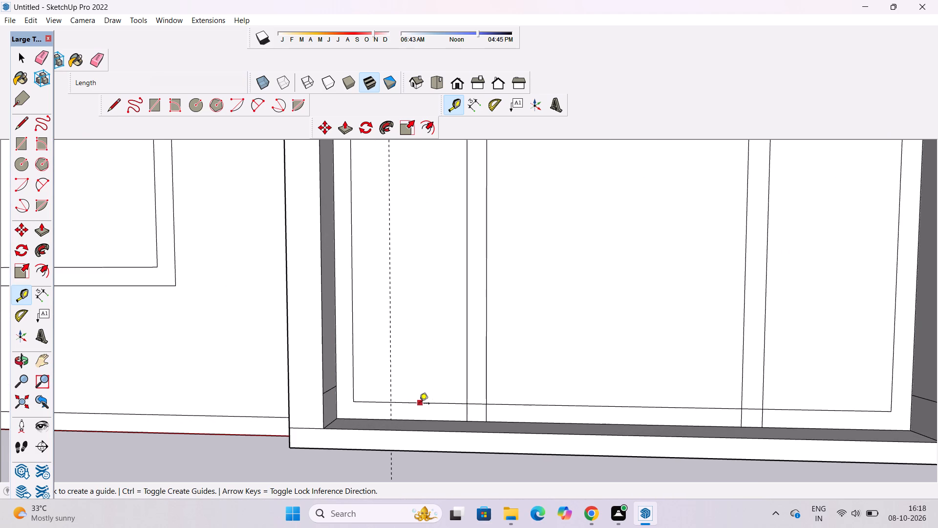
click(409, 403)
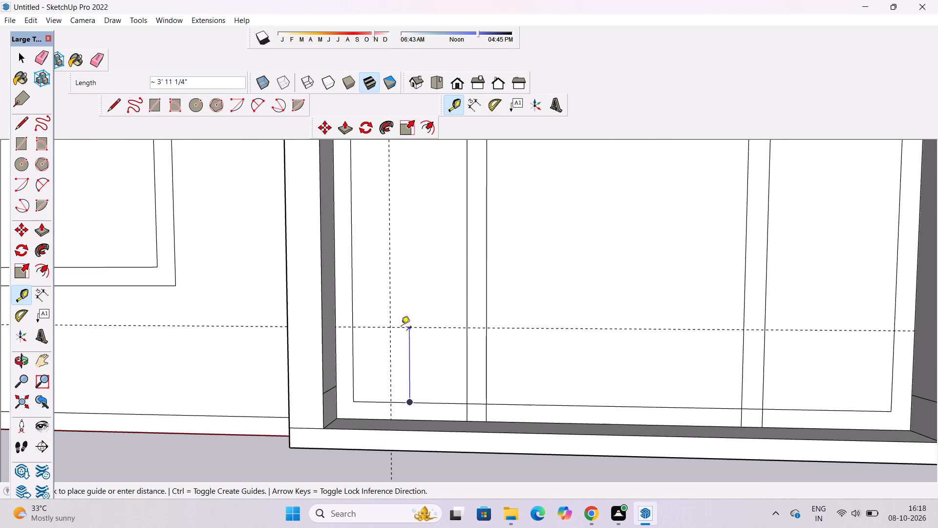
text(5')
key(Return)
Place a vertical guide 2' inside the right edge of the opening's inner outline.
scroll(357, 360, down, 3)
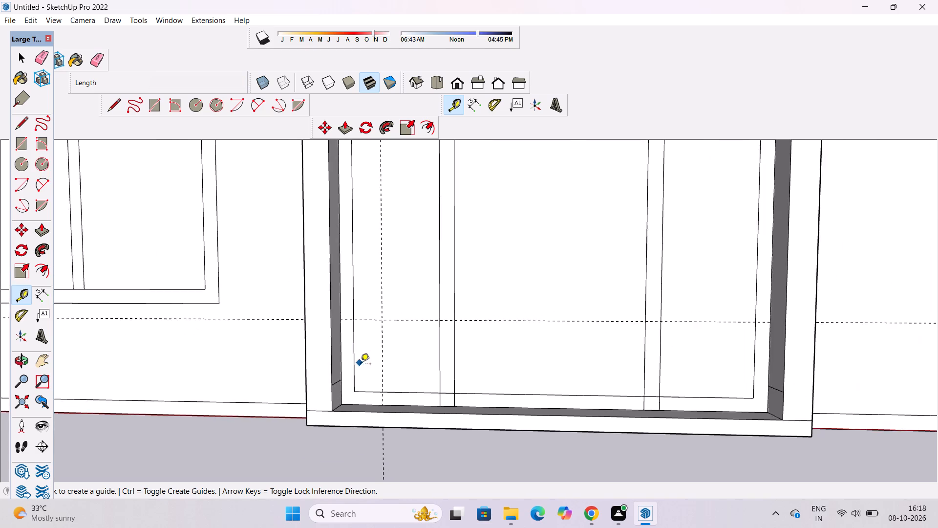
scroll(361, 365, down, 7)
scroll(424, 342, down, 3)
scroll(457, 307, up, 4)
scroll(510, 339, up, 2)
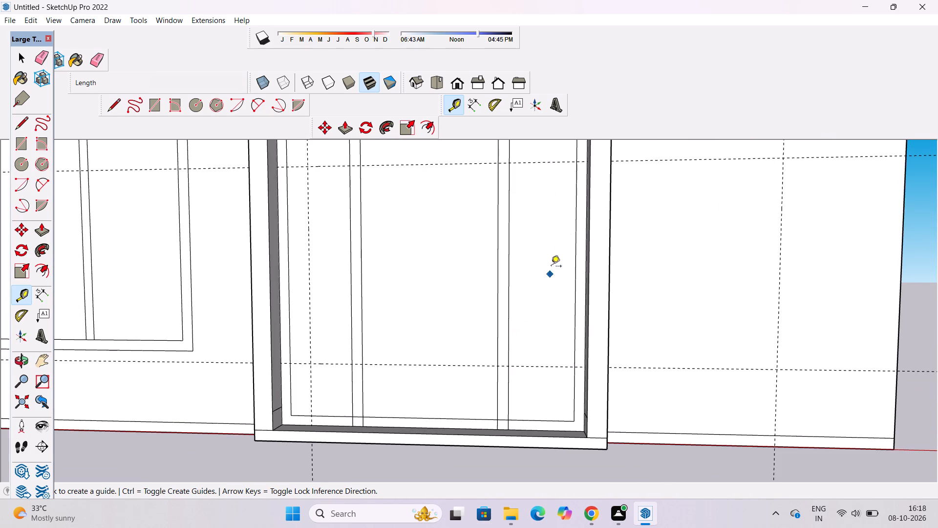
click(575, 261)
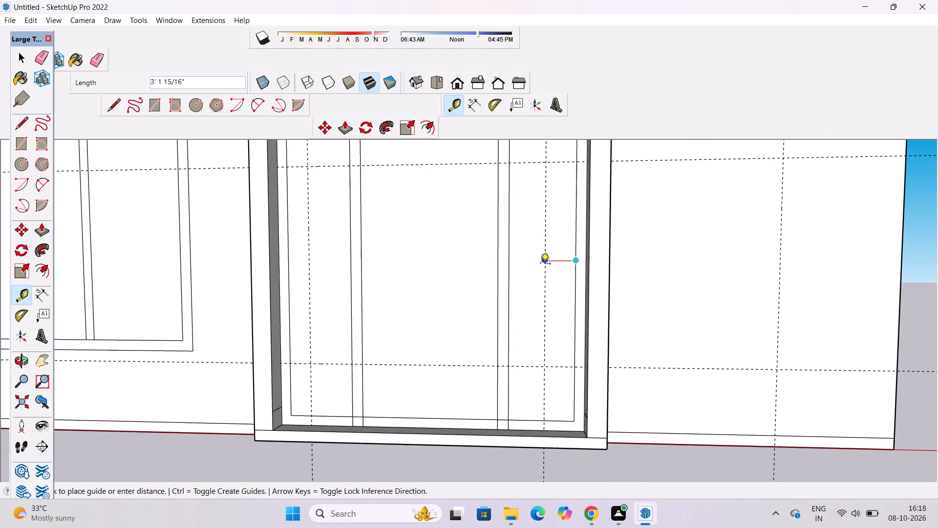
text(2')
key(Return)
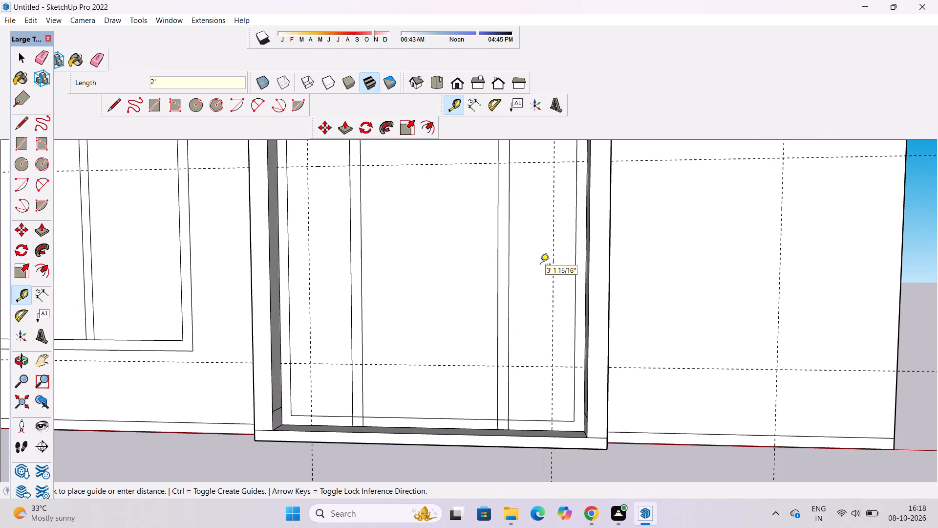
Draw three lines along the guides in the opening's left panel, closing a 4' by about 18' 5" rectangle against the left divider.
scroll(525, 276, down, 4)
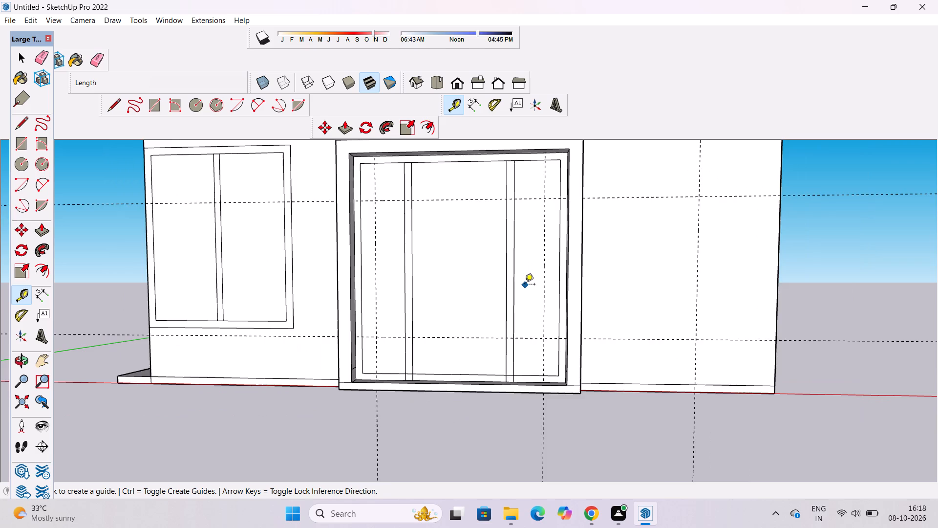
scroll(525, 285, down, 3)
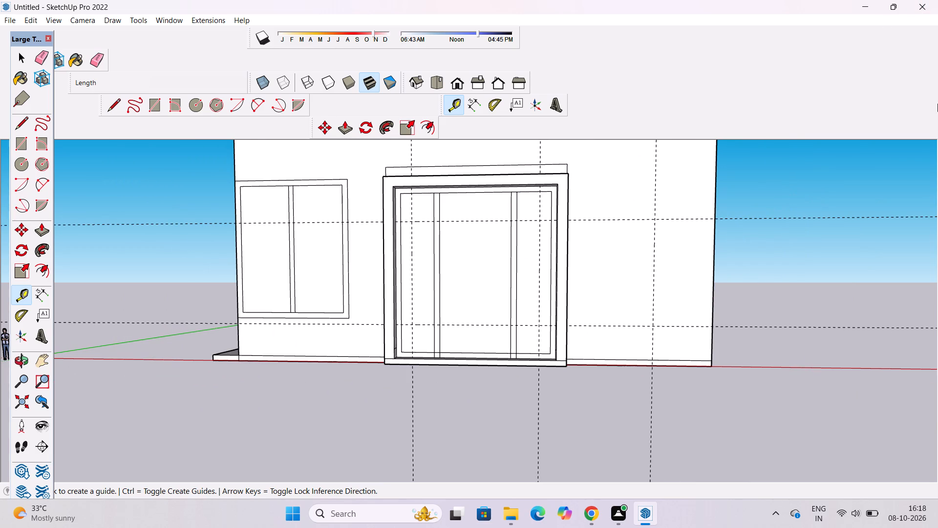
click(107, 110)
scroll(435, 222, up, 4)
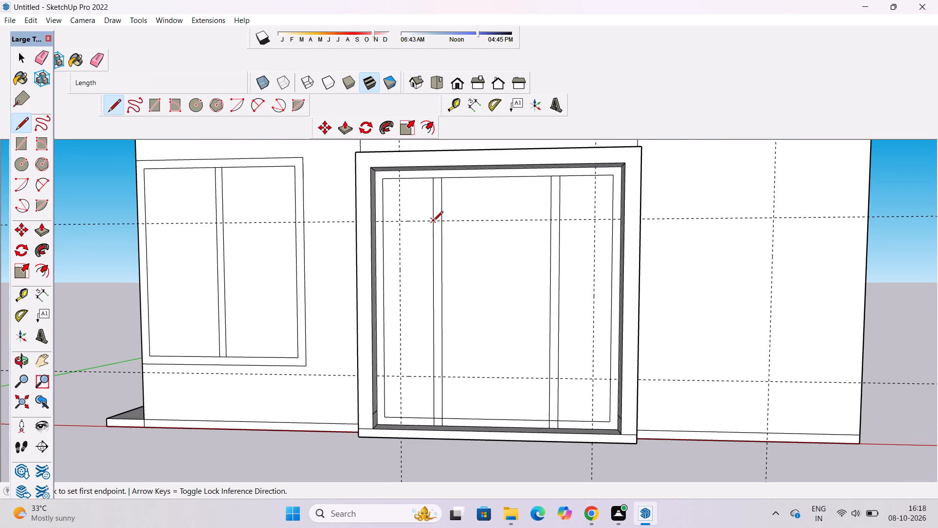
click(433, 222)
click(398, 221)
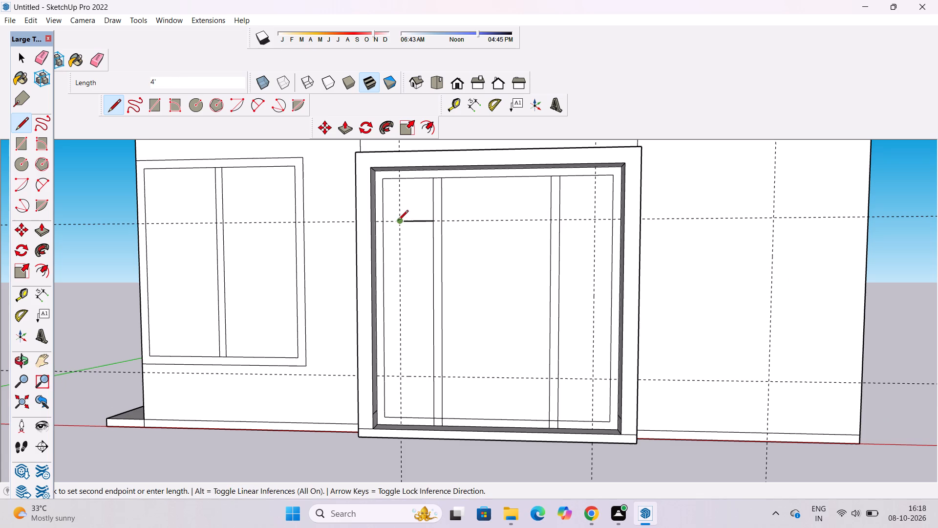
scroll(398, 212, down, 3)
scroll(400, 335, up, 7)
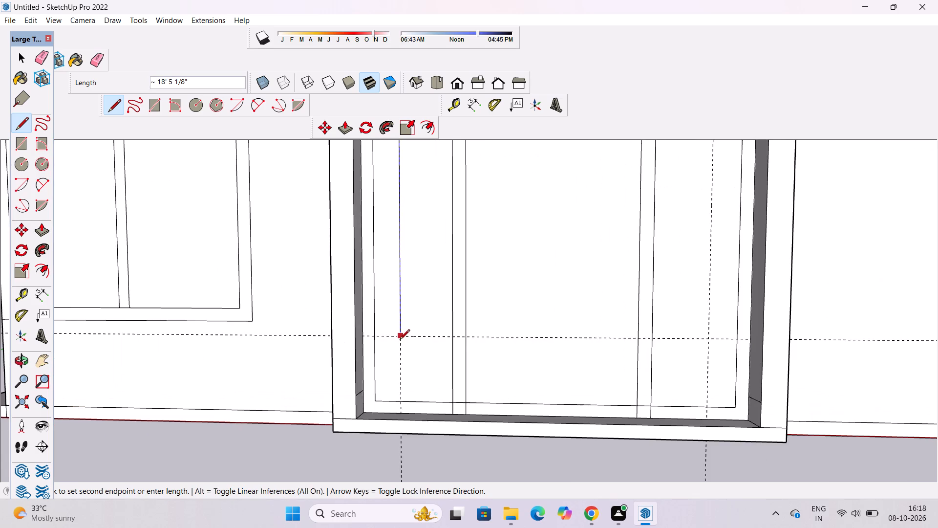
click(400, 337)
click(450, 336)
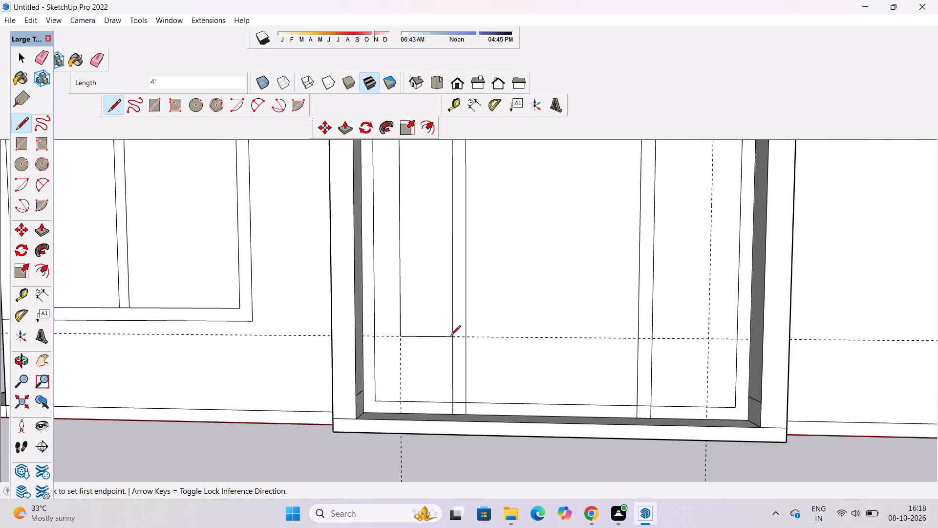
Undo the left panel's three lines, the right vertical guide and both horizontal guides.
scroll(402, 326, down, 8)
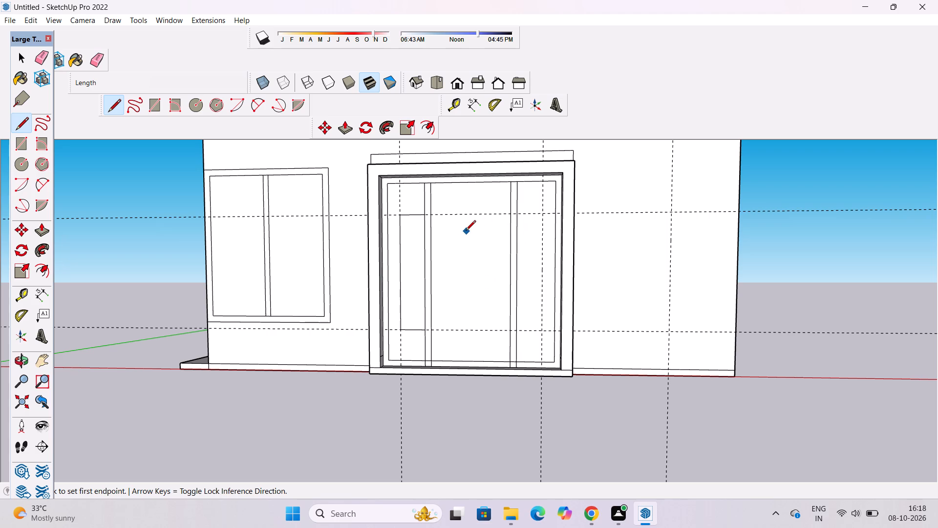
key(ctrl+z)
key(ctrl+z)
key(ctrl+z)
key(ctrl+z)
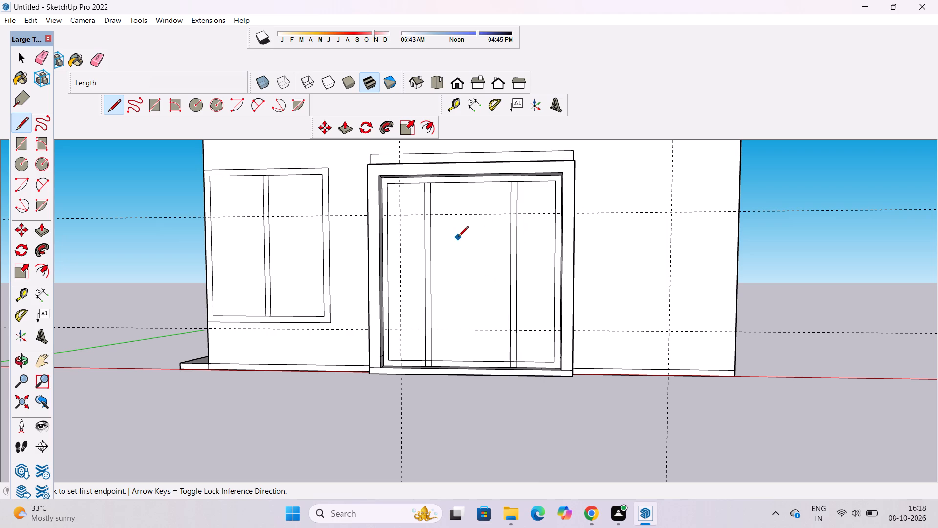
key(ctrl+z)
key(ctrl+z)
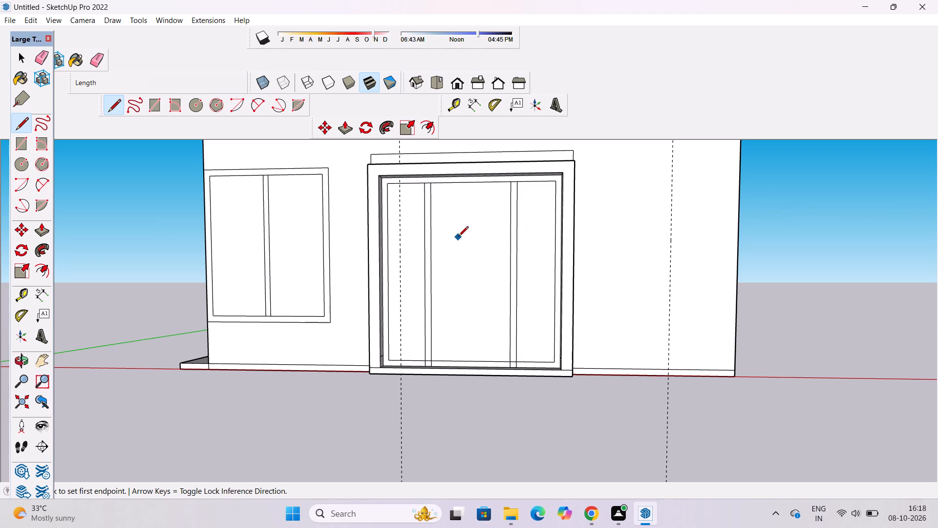
Place horizontal guides 2.5' inside the top and bottom edges of the opening's inner outline, and a vertical guide 2' inside its right edge.
key(space)
key(t)
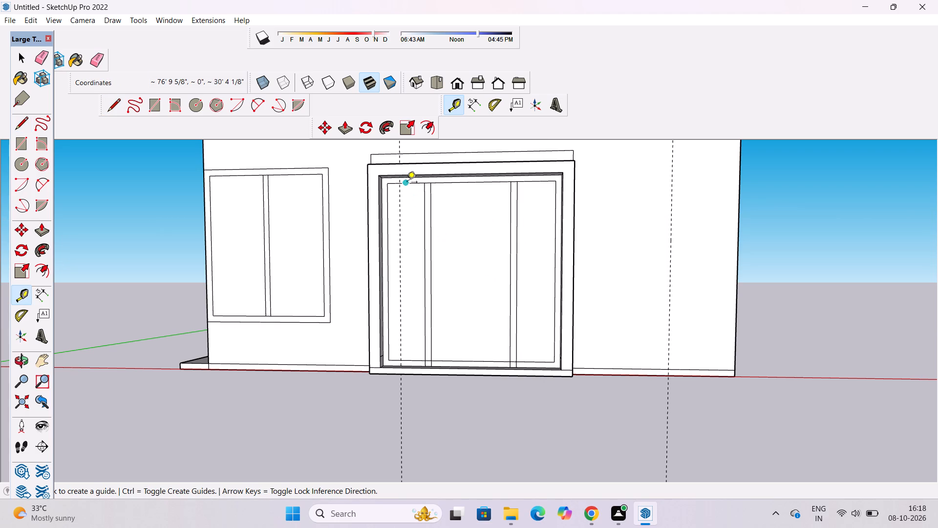
click(407, 183)
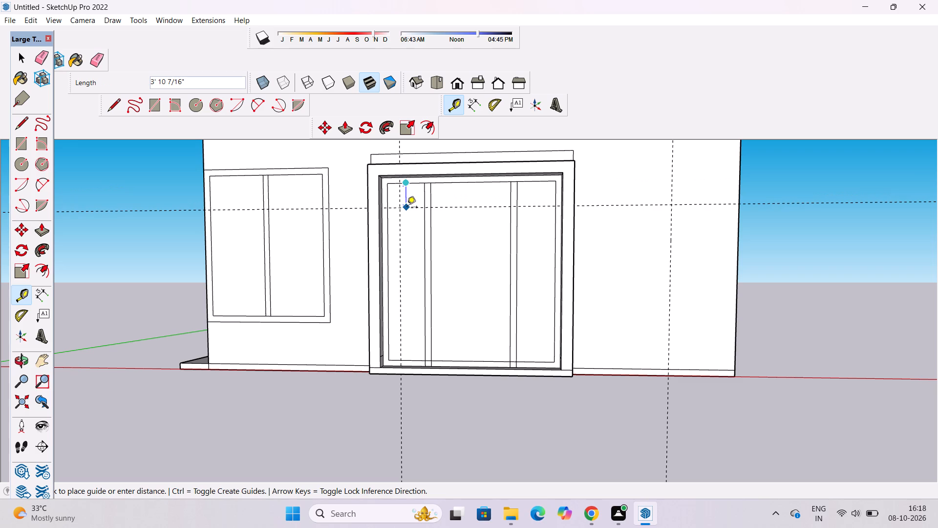
text(2.5')
key(Return)
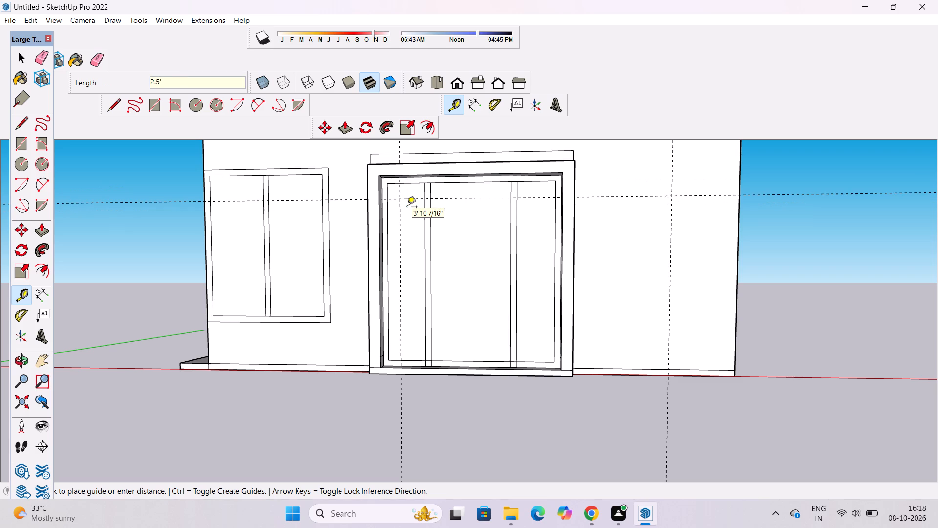
click(409, 361)
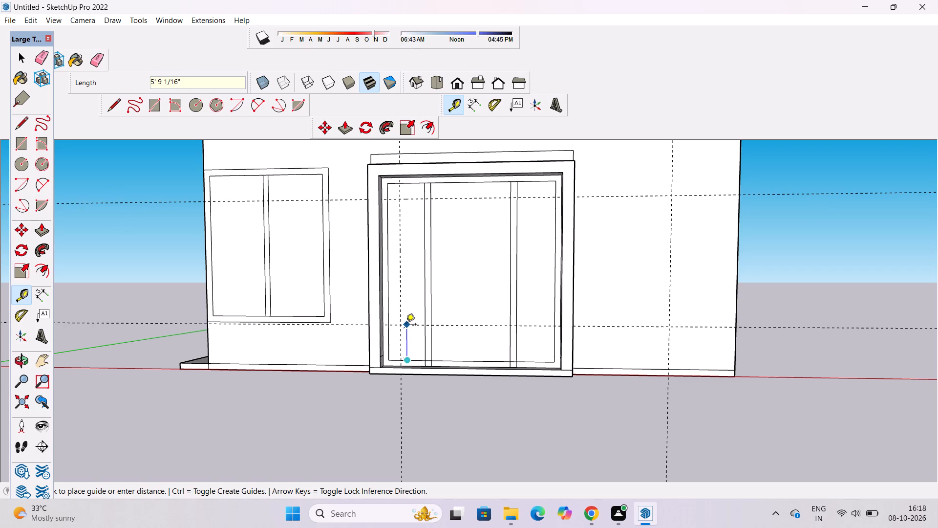
text(2.5')
key(Return)
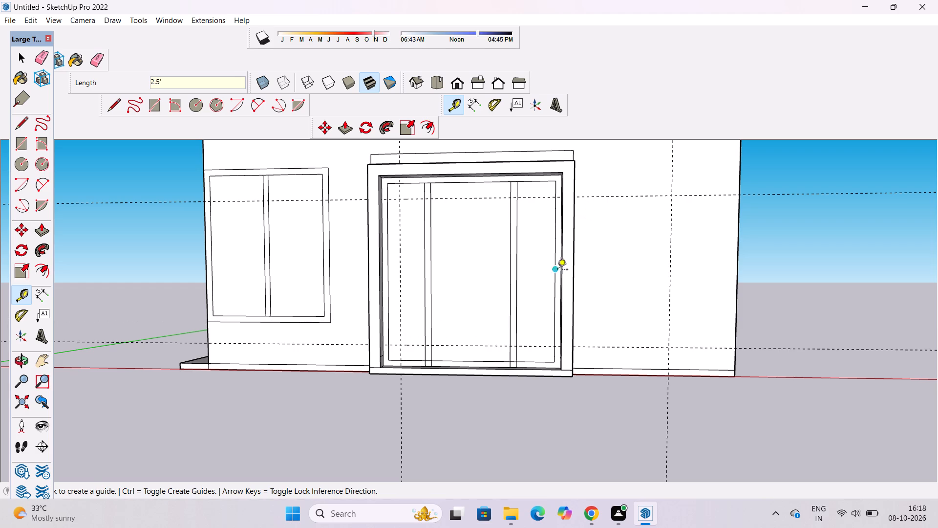
click(554, 270)
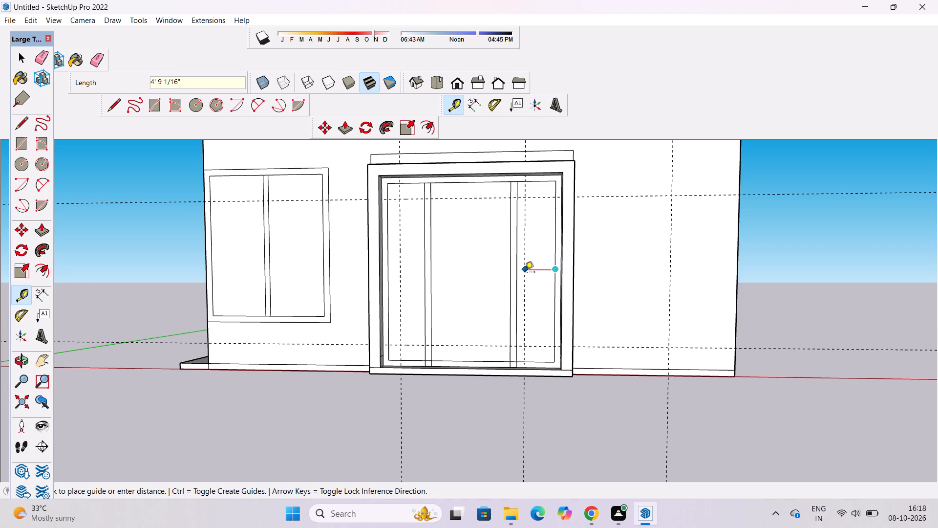
text(2')
key(Return)
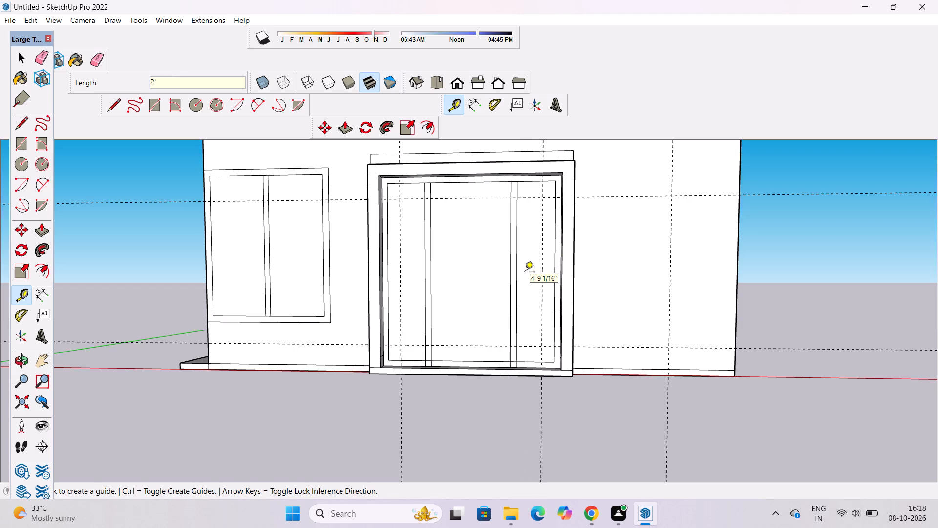
Draw three lines along the guides in the opening's left panel, closing a rectangle about 23' 5" high against the left divider.
click(116, 106)
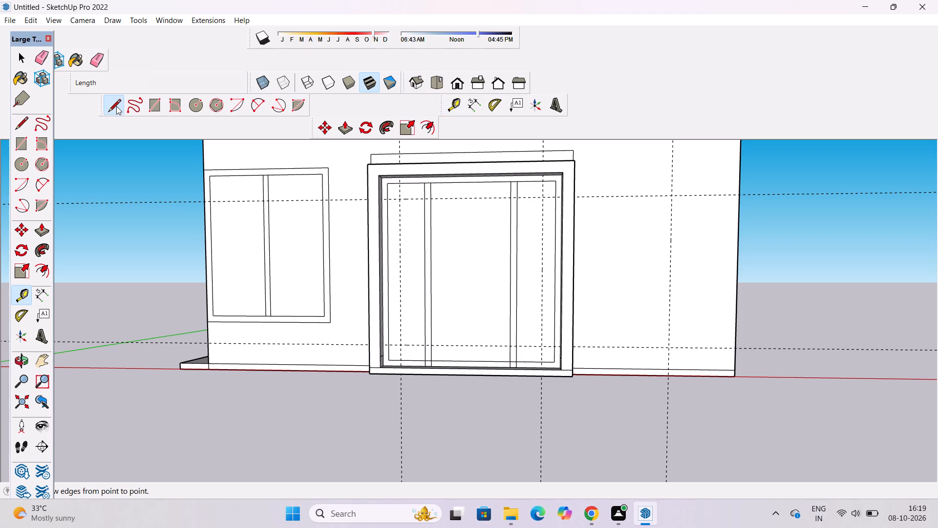
scroll(427, 210, up, 7)
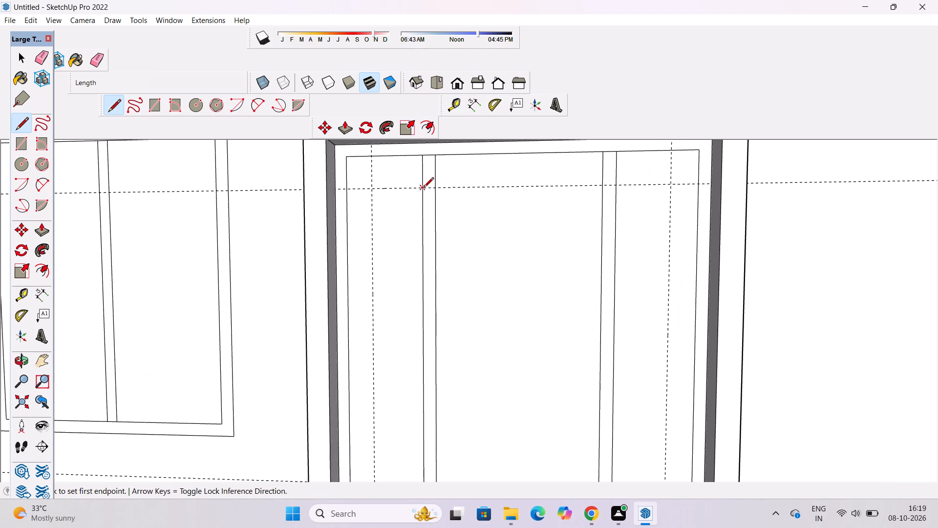
click(423, 188)
click(369, 190)
scroll(369, 190, down, 5)
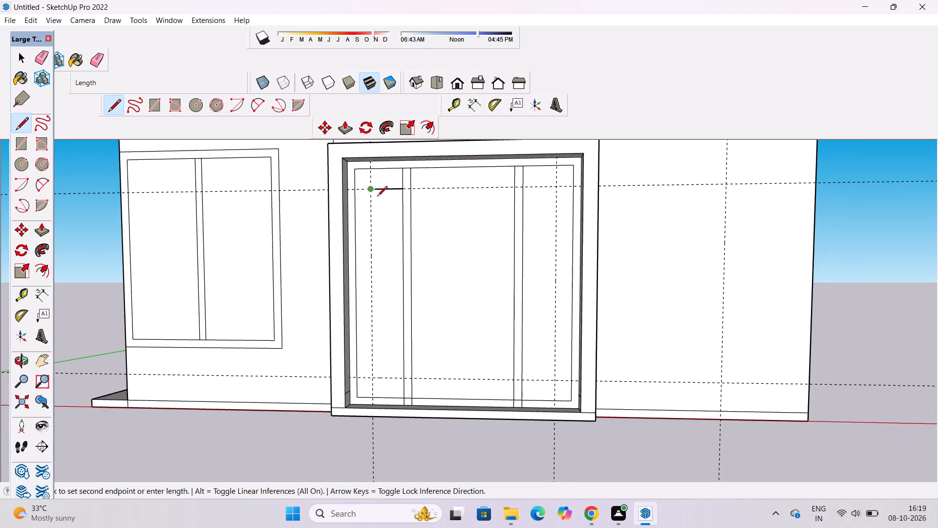
scroll(379, 250, down, 4)
scroll(391, 326, up, 9)
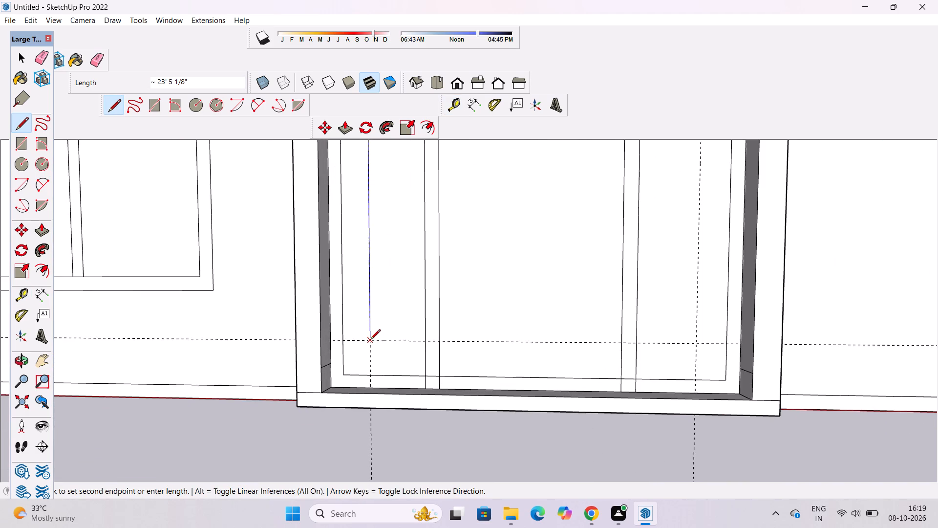
click(370, 342)
click(424, 340)
Draw three lines along the guides in the opening's right panel, closing a 4' by about 23' 5" rectangle against the right divider.
scroll(366, 335, down, 3)
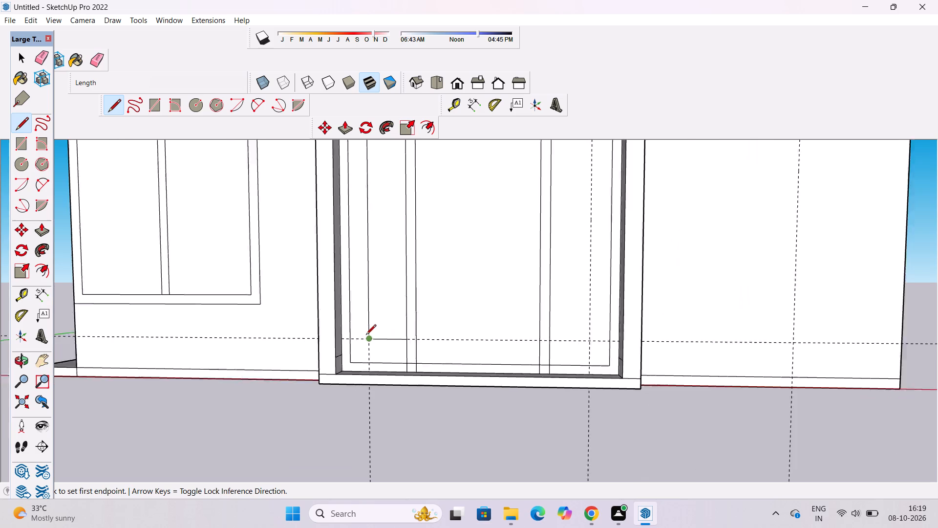
scroll(366, 335, down, 6)
scroll(485, 191, up, 9)
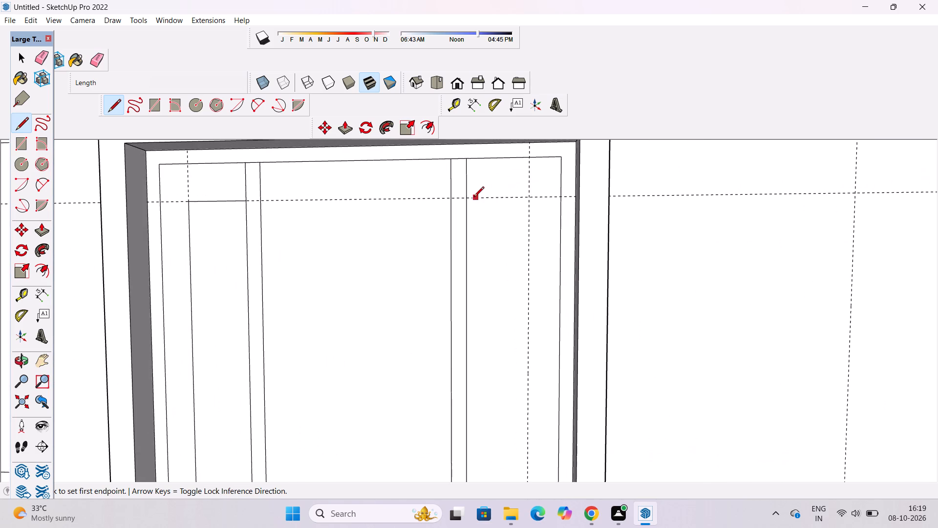
click(467, 200)
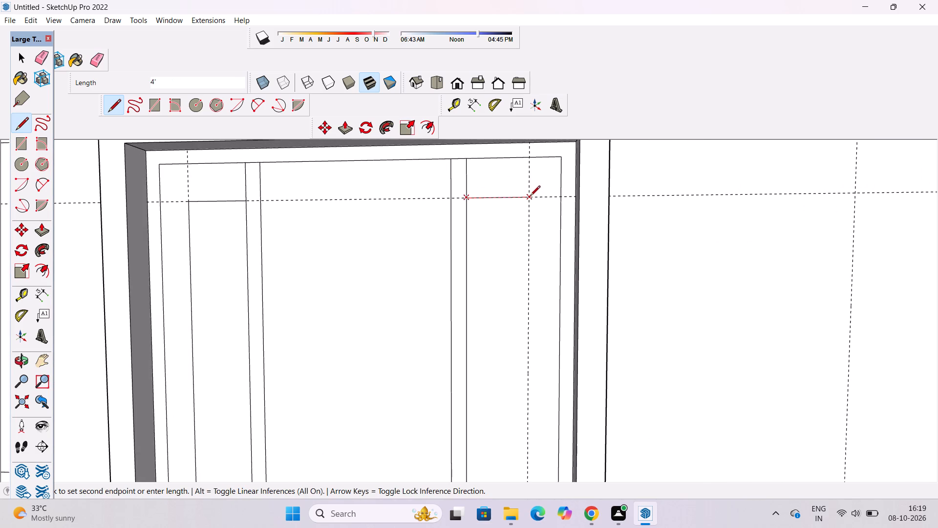
click(530, 197)
scroll(524, 184, down, 9)
scroll(520, 311, up, 4)
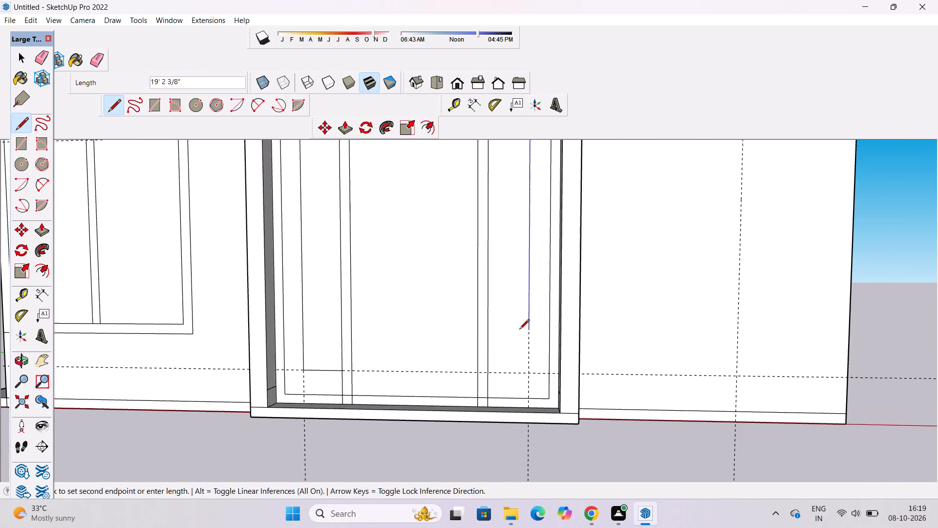
scroll(519, 361, up, 8)
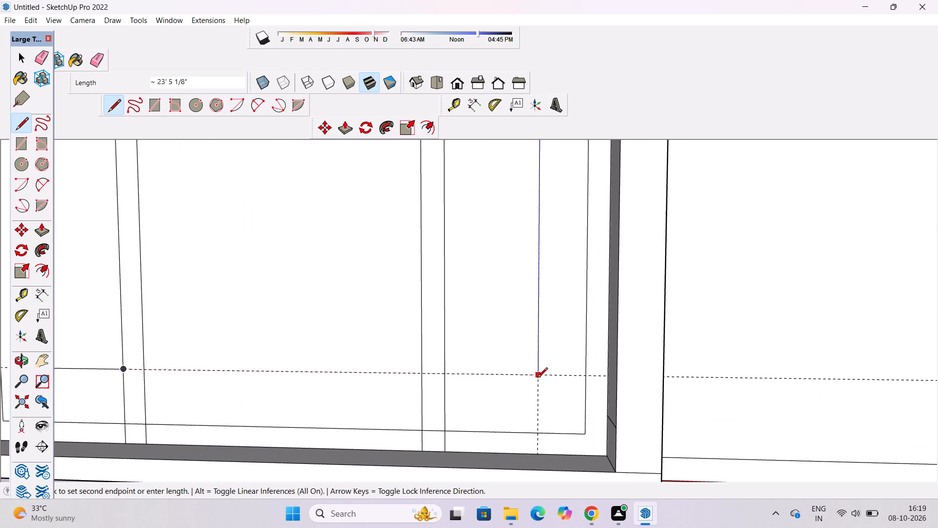
click(539, 377)
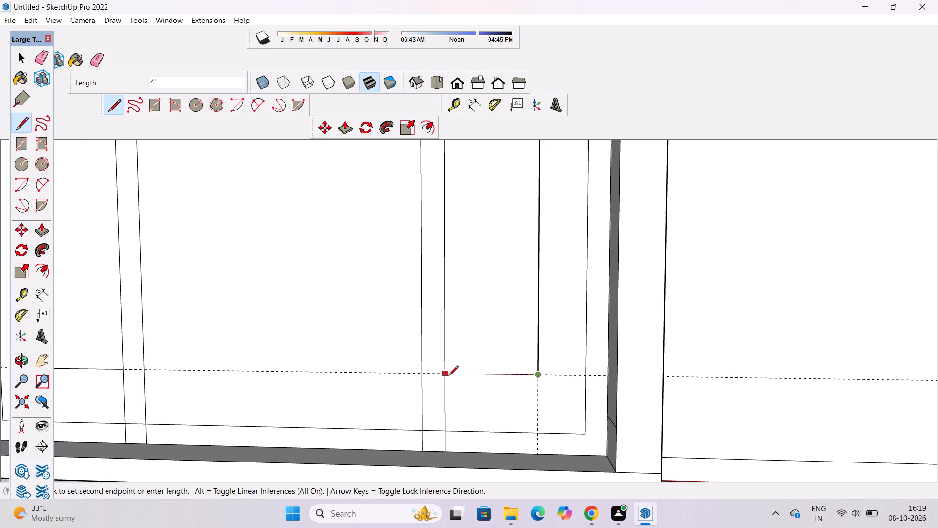
click(447, 375)
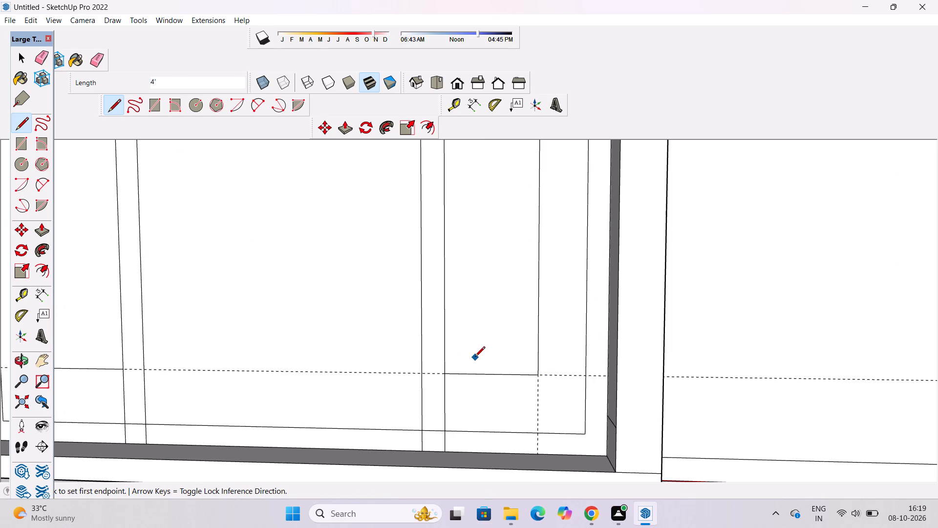
Erase the two horizontal and three vertical guides crossing the front wall.
scroll(475, 357, down, 3)
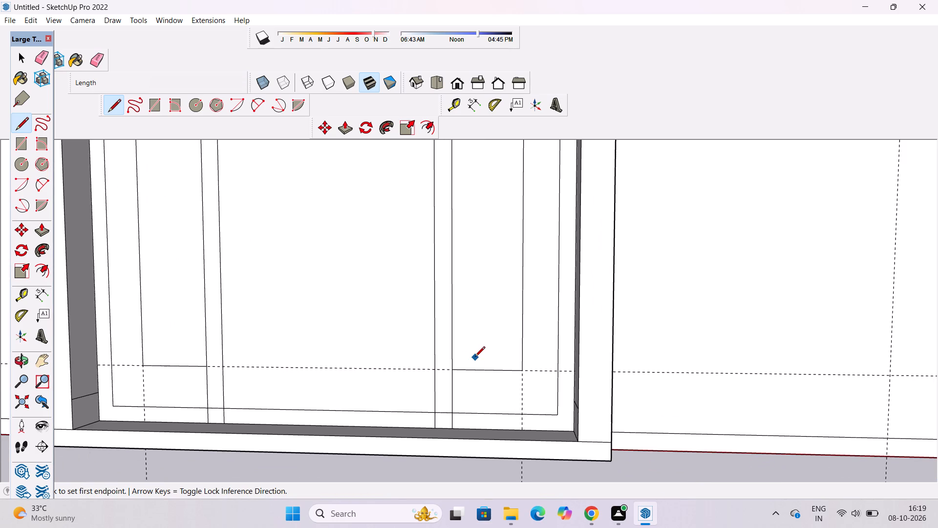
scroll(475, 357, up, 2)
scroll(475, 357, down, 2)
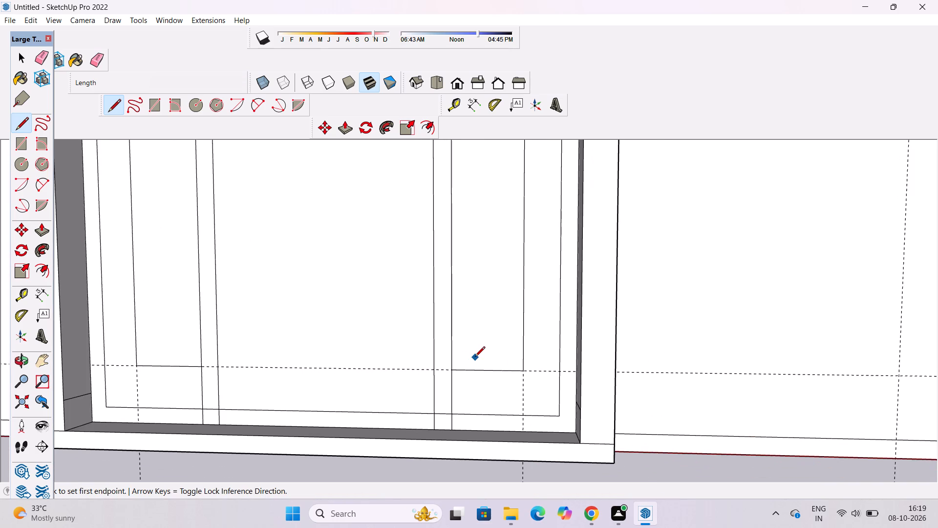
scroll(475, 357, up, 2)
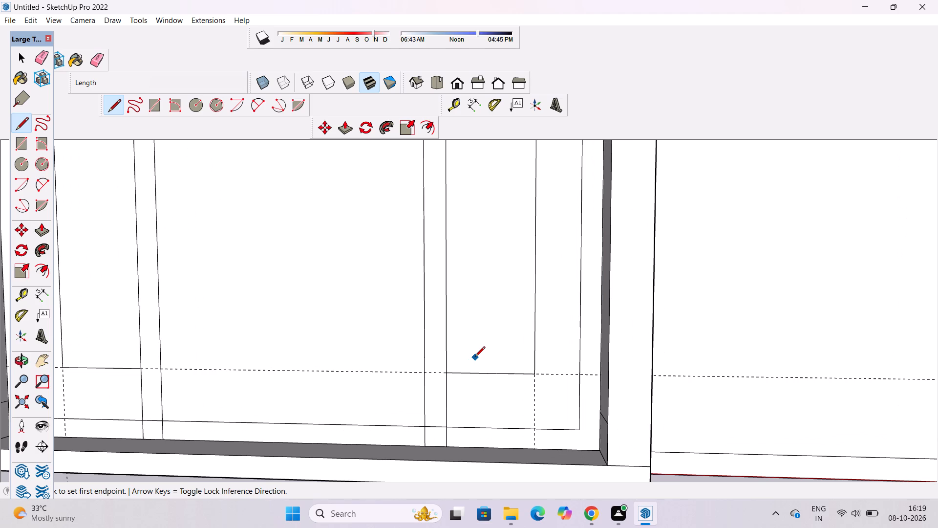
key(space)
key(o)
scroll(488, 254, down, 2)
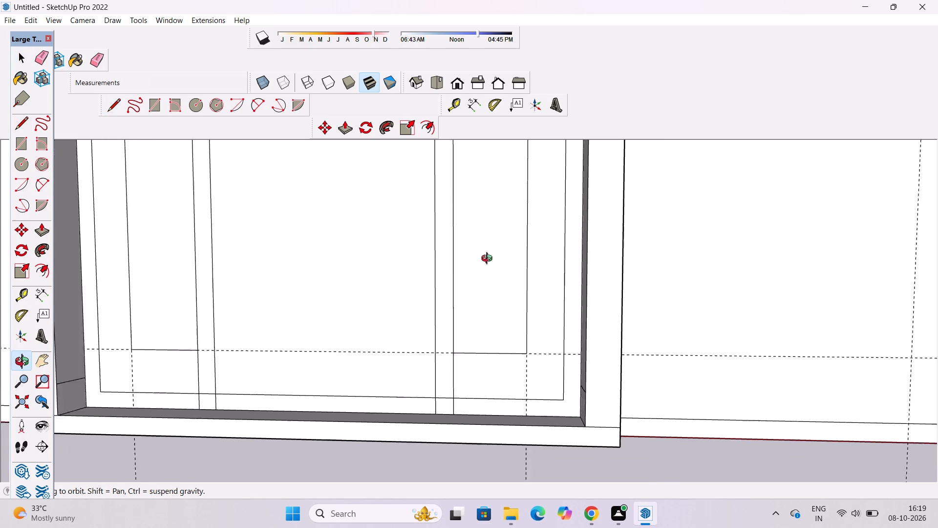
scroll(489, 260, down, 7)
drag(497, 247, 491, 292)
scroll(490, 277, down, 6)
shift+drag(491, 286, 497, 328)
shift+drag(498, 328, 506, 312)
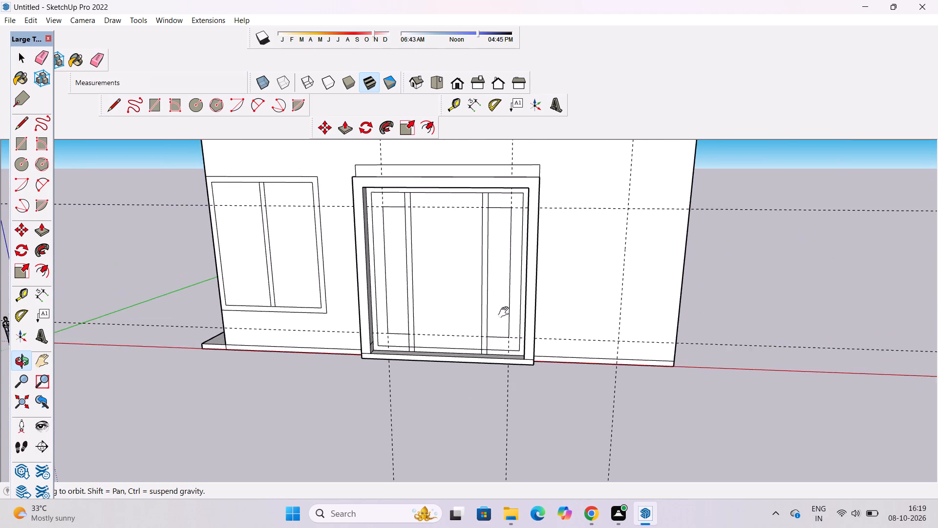
shift+drag(506, 312, 514, 286)
shift+scroll(509, 282, down, 3)
shift+drag(504, 282, 492, 333)
drag(498, 315, 500, 282)
scroll(468, 274, up, 3)
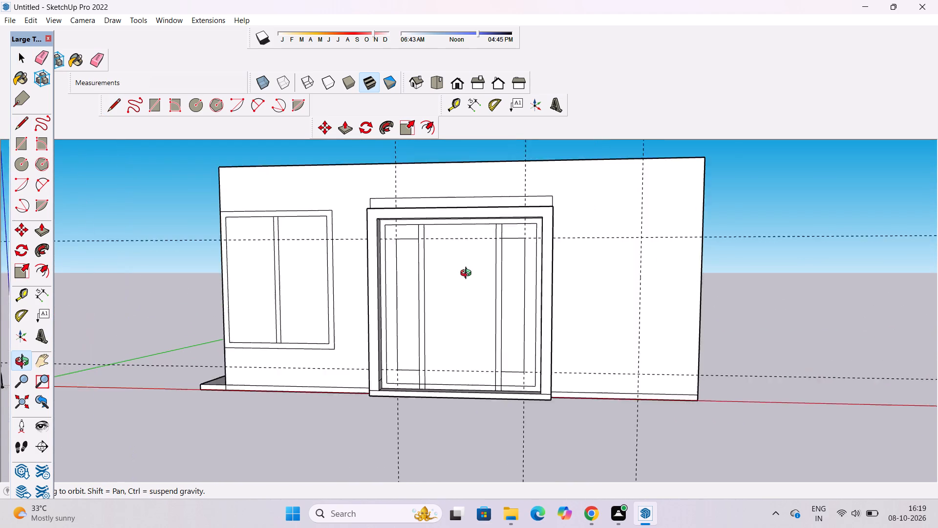
scroll(468, 274, up, 1)
key(e)
drag(156, 230, 155, 236)
drag(146, 286, 146, 321)
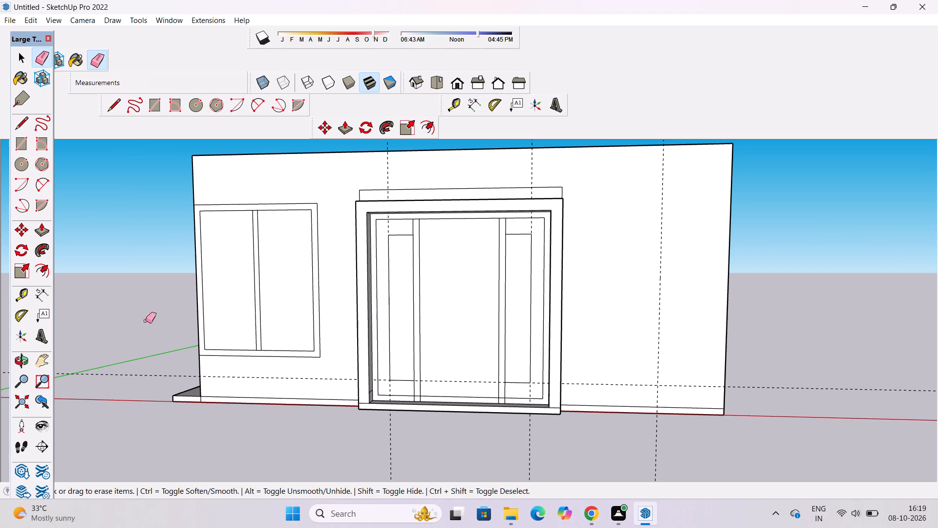
drag(146, 321, 148, 374)
click(148, 374)
scroll(365, 286, down, 4)
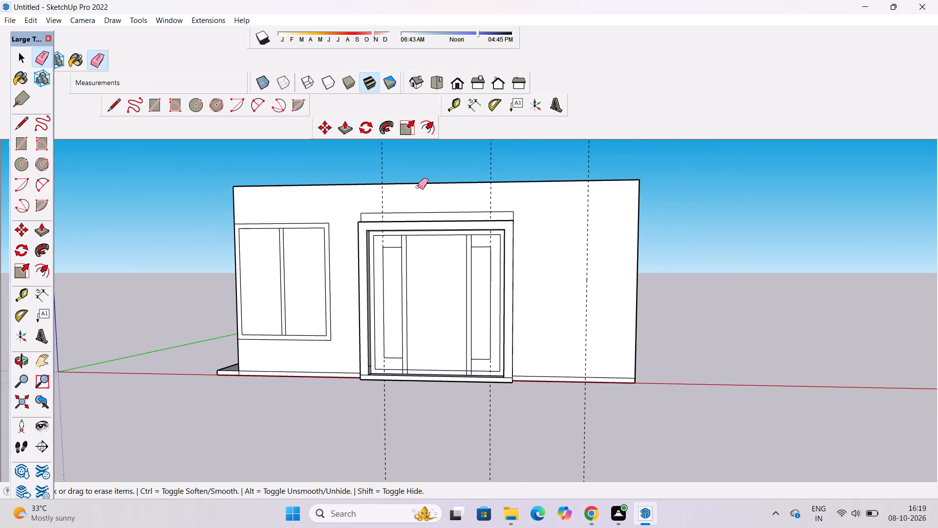
drag(606, 161, 562, 175)
drag(537, 157, 469, 172)
drag(462, 156, 379, 178)
Erase the short horizontal edge near the bottom of the projecting frame's left inner side face.
key(space)
key(o)
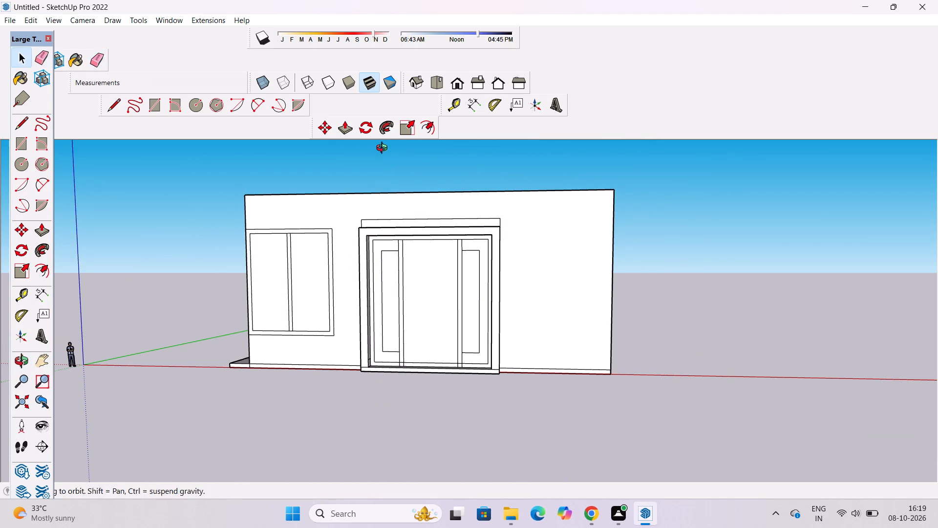
scroll(415, 182, down, 2)
drag(396, 261, 398, 339)
shift+drag(398, 347, 461, 344)
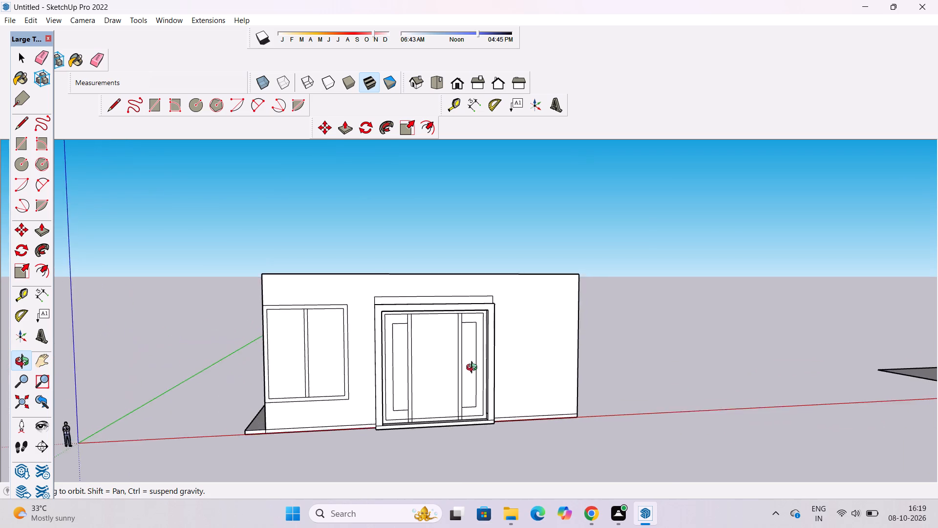
scroll(474, 369, up, 9)
shift+drag(474, 378, 273, 374)
shift+drag(266, 374, 450, 344)
drag(452, 345, 394, 356)
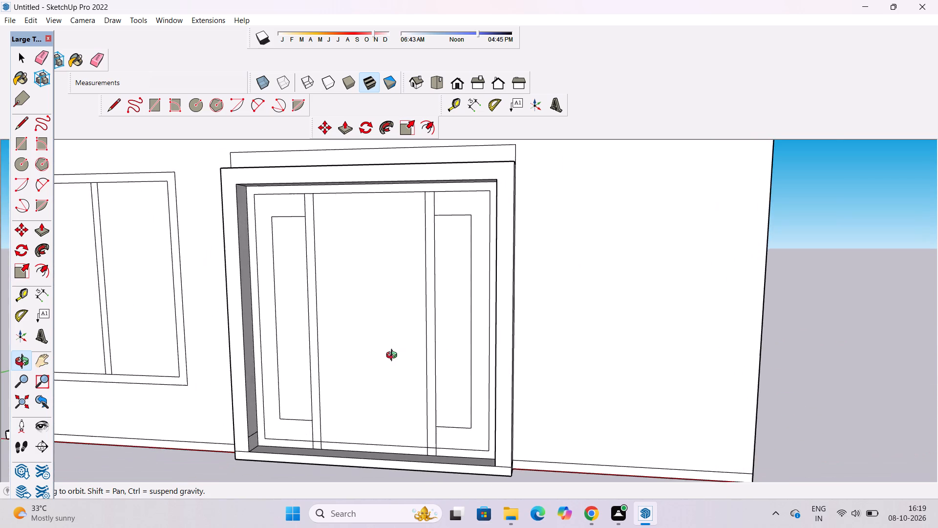
drag(394, 356, 384, 356)
scroll(334, 344, up, 3)
shift+drag(329, 347, 371, 351)
shift+drag(366, 389, 394, 271)
scroll(321, 359, up, 5)
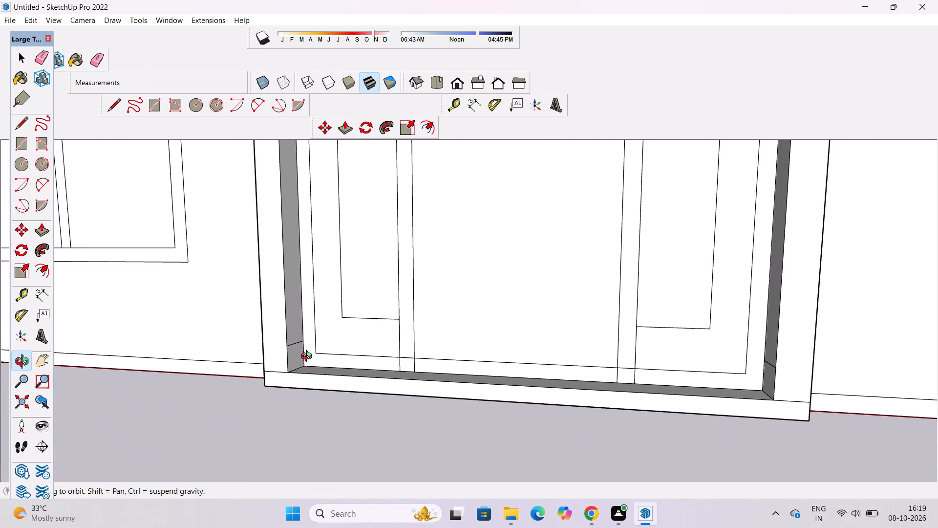
scroll(309, 357, up, 3)
click(304, 361)
key(e)
drag(284, 330, 283, 346)
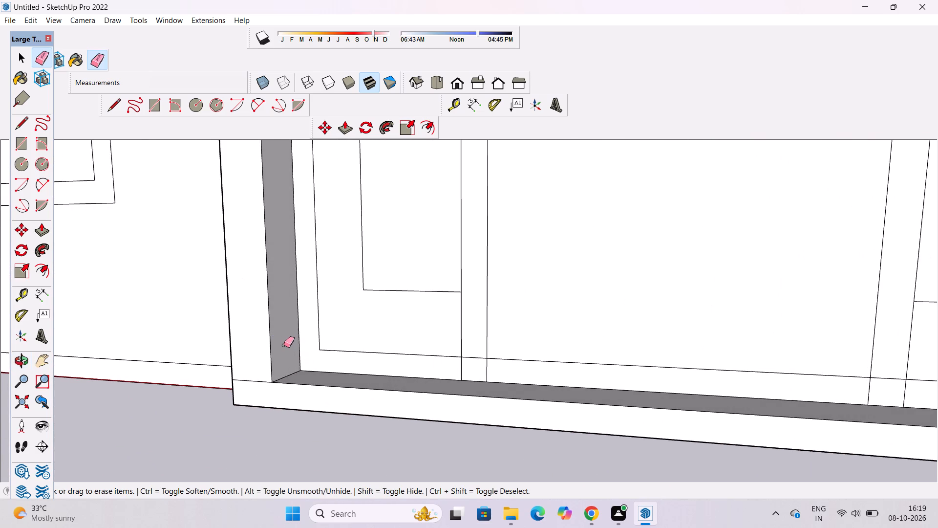
Erase the matching short horizontal edge near the bottom of the projecting frame's right inner side face.
key(o)
drag(277, 353, 490, 310)
scroll(588, 297, up, 1)
key(e)
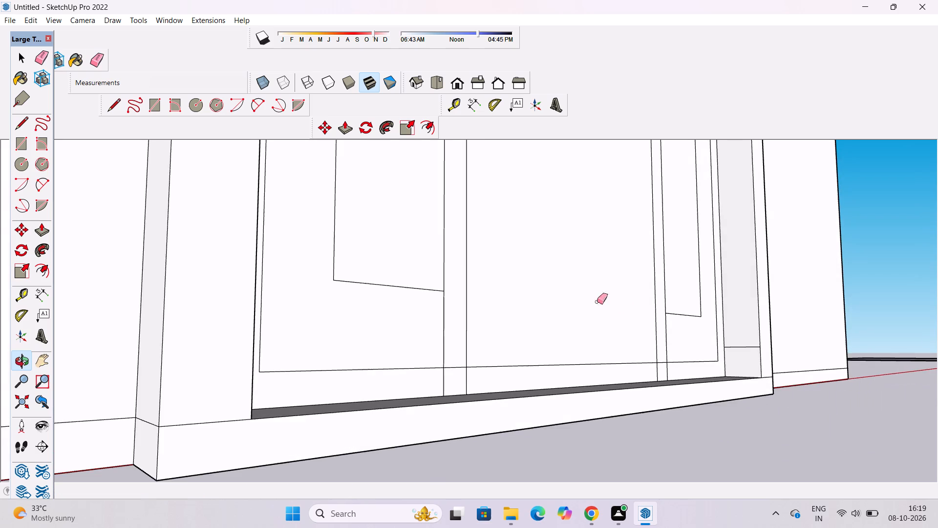
scroll(694, 324, up, 2)
scroll(663, 341, down, 8)
scroll(701, 351, up, 4)
drag(723, 340, 723, 342)
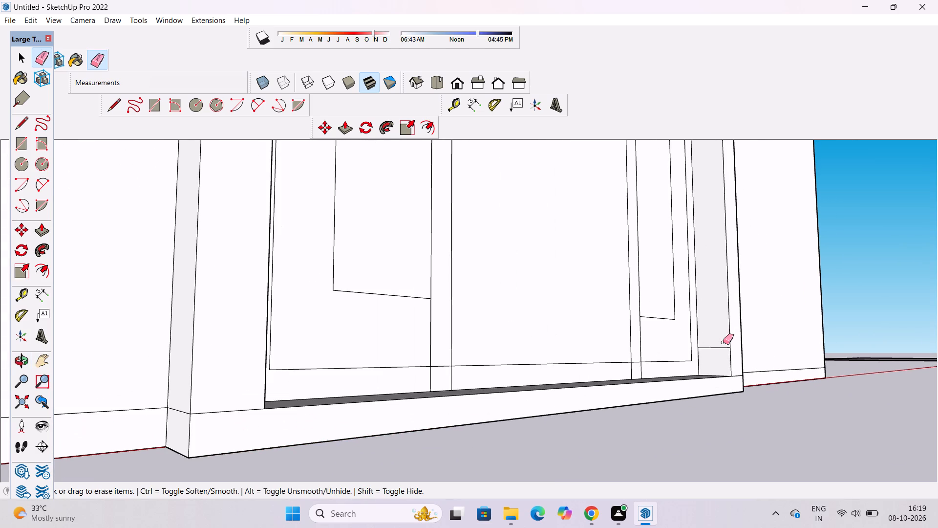
drag(723, 342, 723, 353)
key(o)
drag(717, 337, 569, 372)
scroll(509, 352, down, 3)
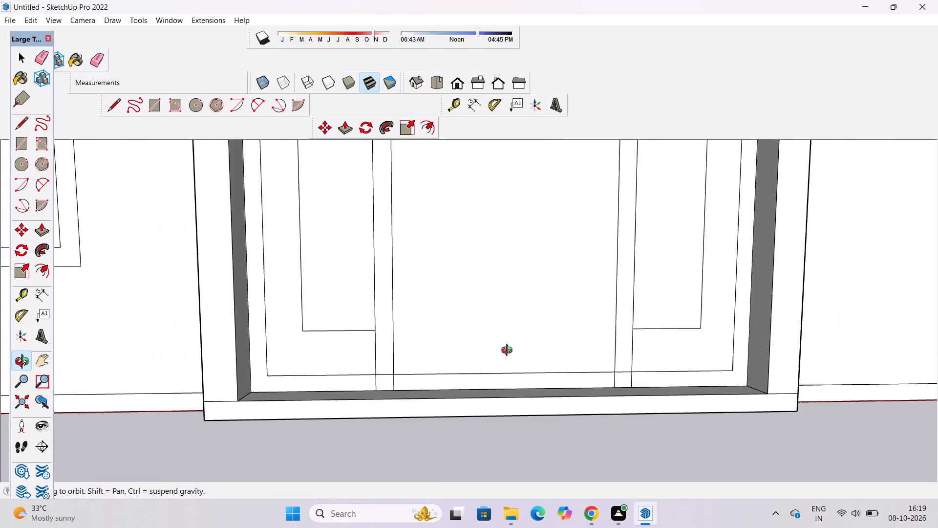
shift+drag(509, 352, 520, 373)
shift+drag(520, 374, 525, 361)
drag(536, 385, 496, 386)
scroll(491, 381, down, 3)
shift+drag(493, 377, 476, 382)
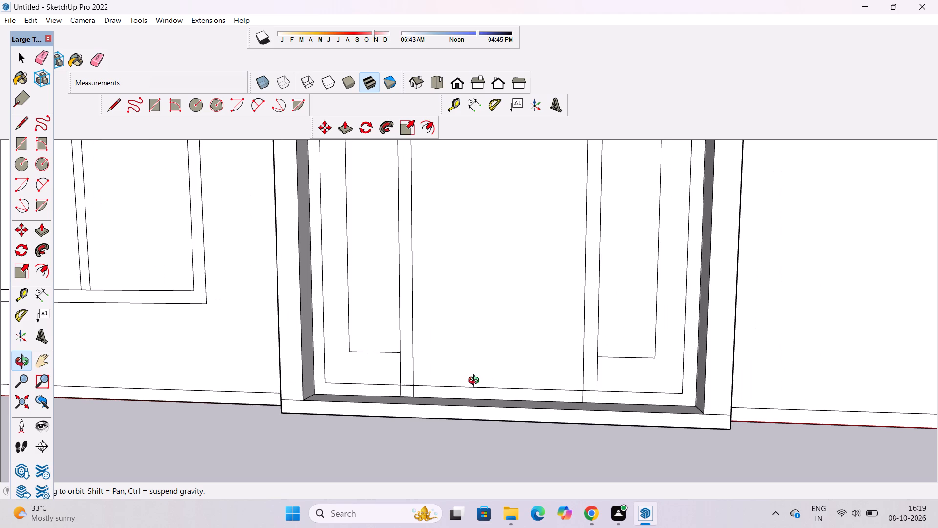
Draw a tall rectangle about 2' 2" by 24' 4" in the opening's central panel, just left of the right divider.
click(475, 384)
scroll(474, 388, down, 4)
shift+drag(499, 341, 499, 394)
shift+click(470, 384)
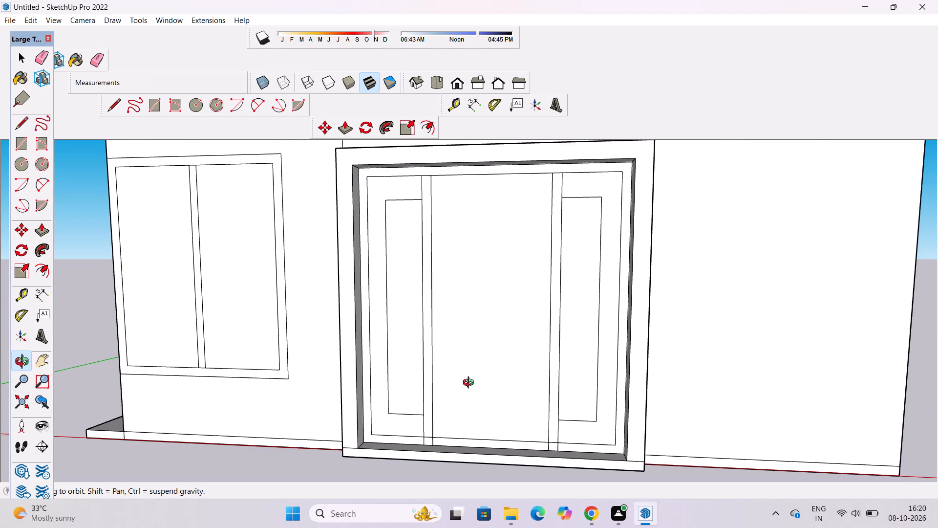
shift+click(472, 378)
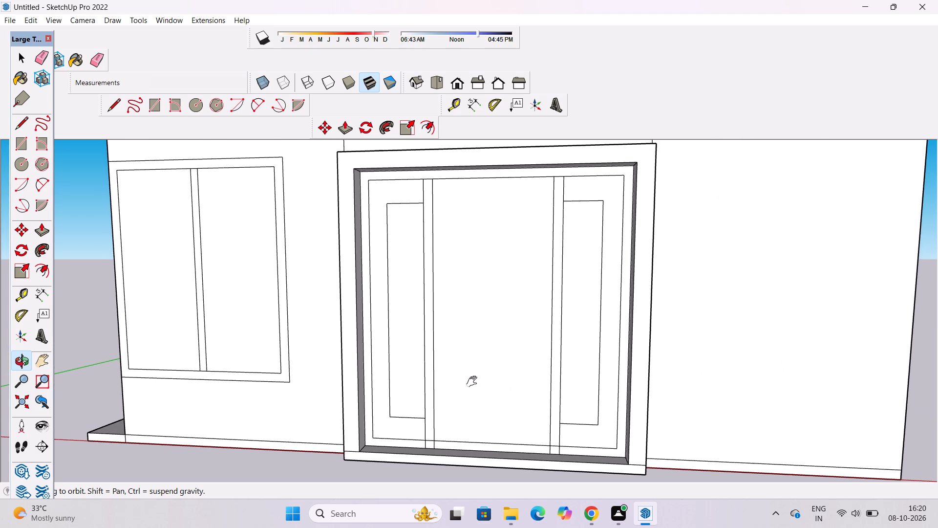
shift+double_click(493, 378)
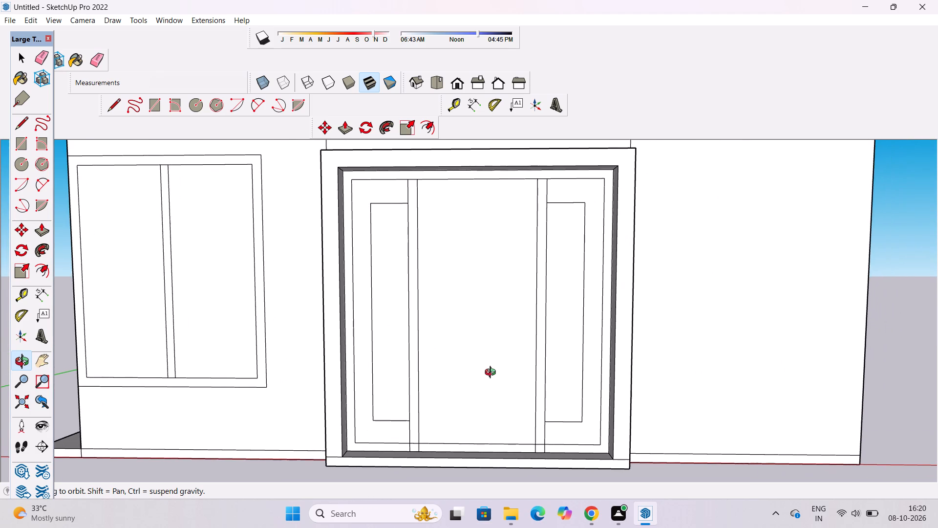
key(r)
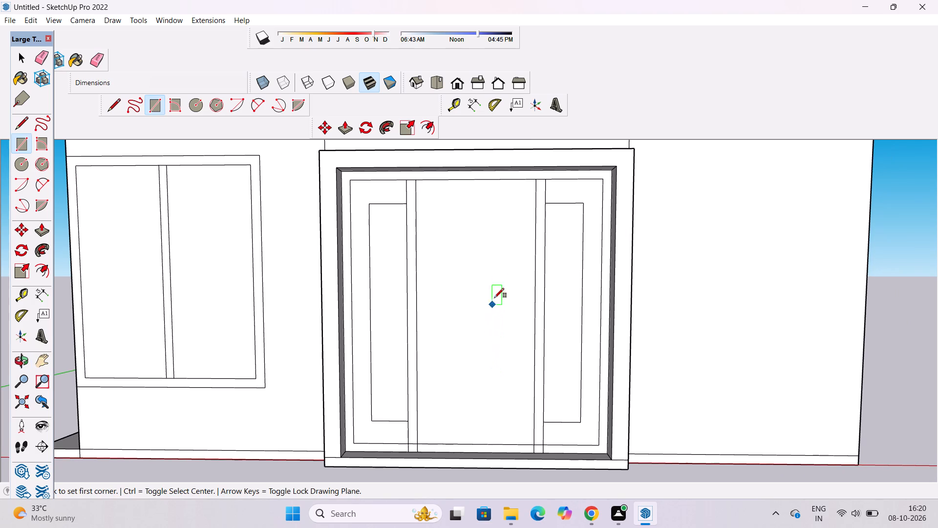
scroll(521, 208, up, 1)
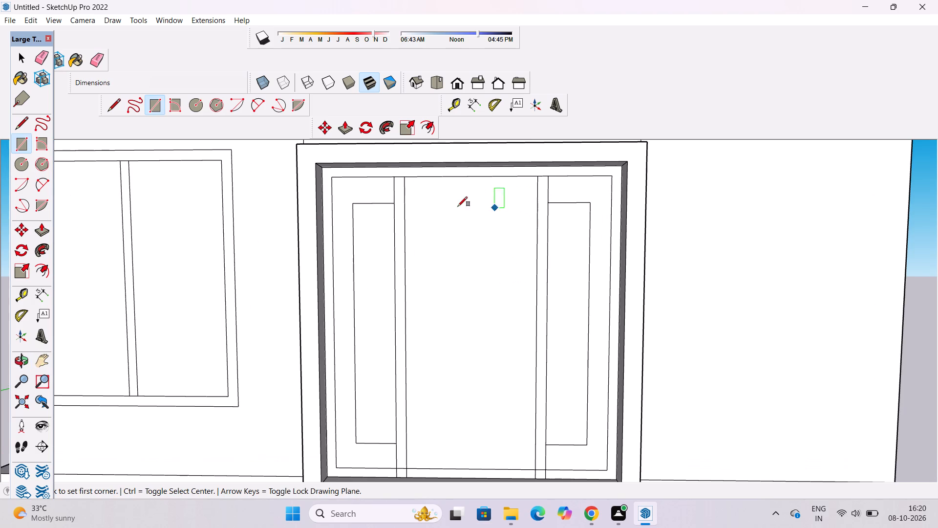
click(530, 194)
scroll(530, 194, down, 2)
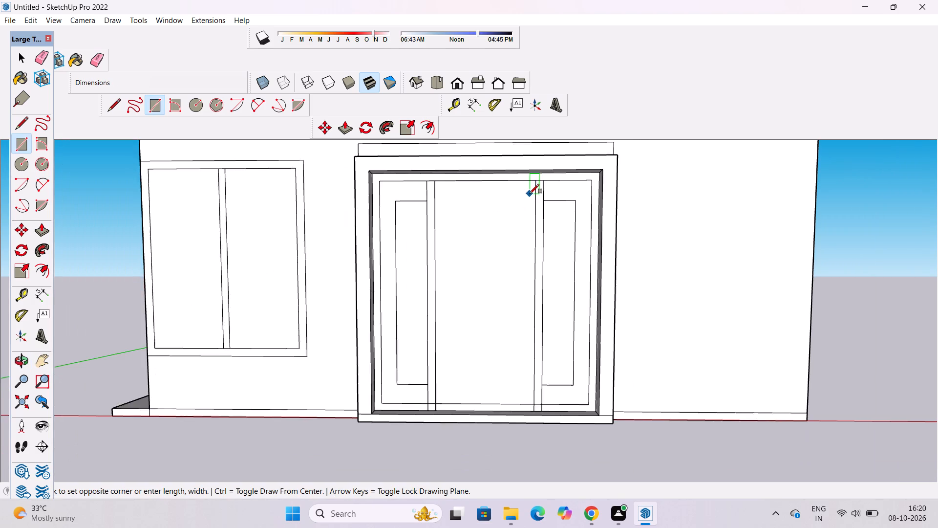
scroll(530, 194, down, 3)
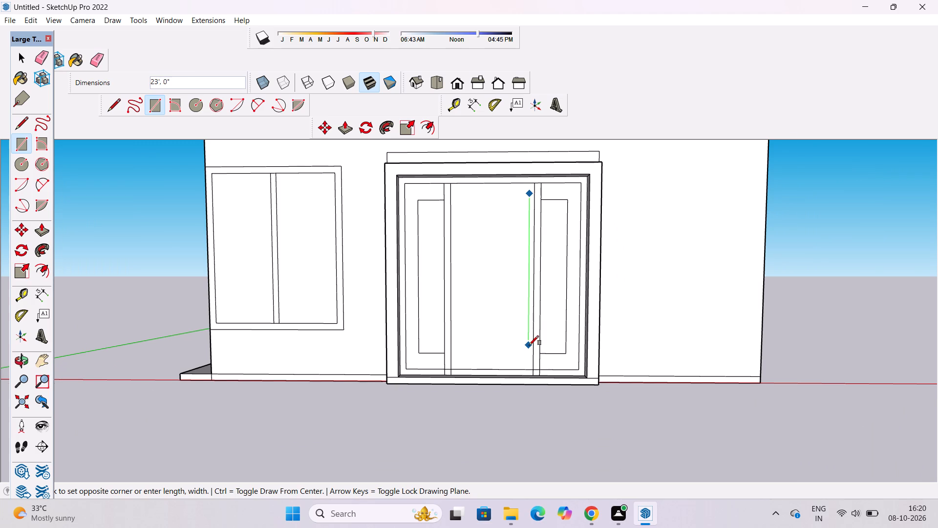
scroll(529, 345, up, 7)
scroll(529, 345, down, 7)
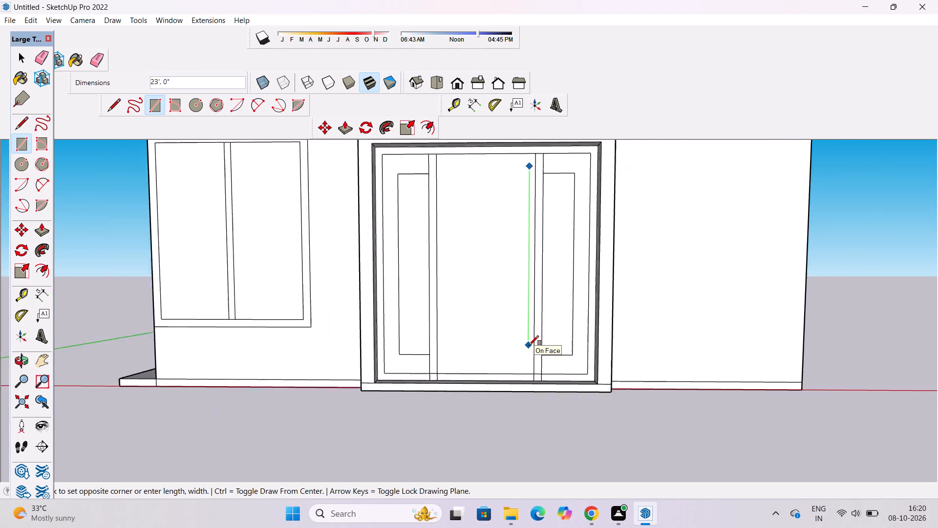
scroll(529, 345, down, 1)
scroll(516, 345, up, 2)
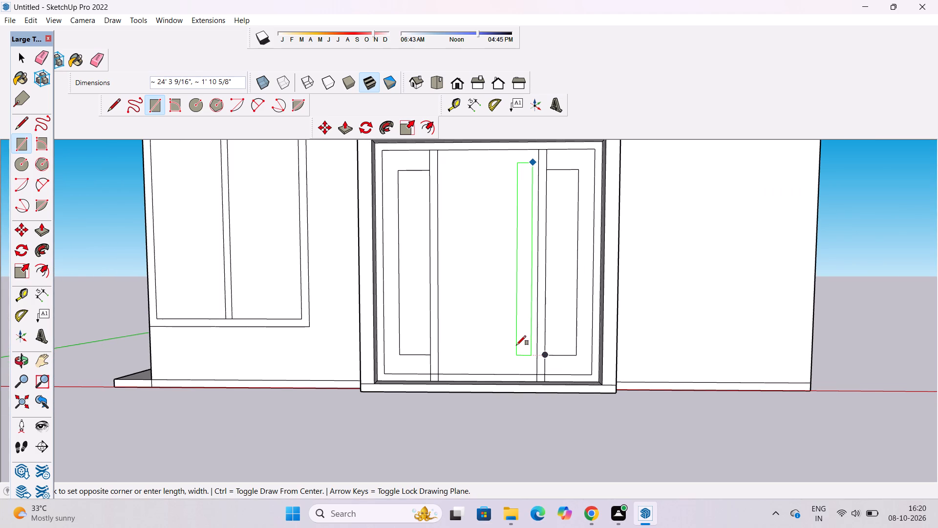
click(514, 345)
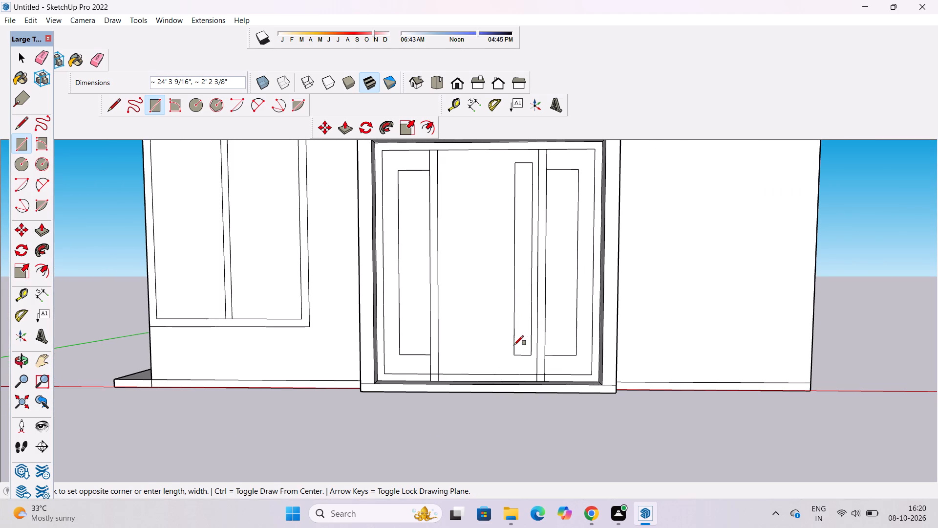
Offset the tall central-panel rectangle inward by about 6".
key(space)
text(of)
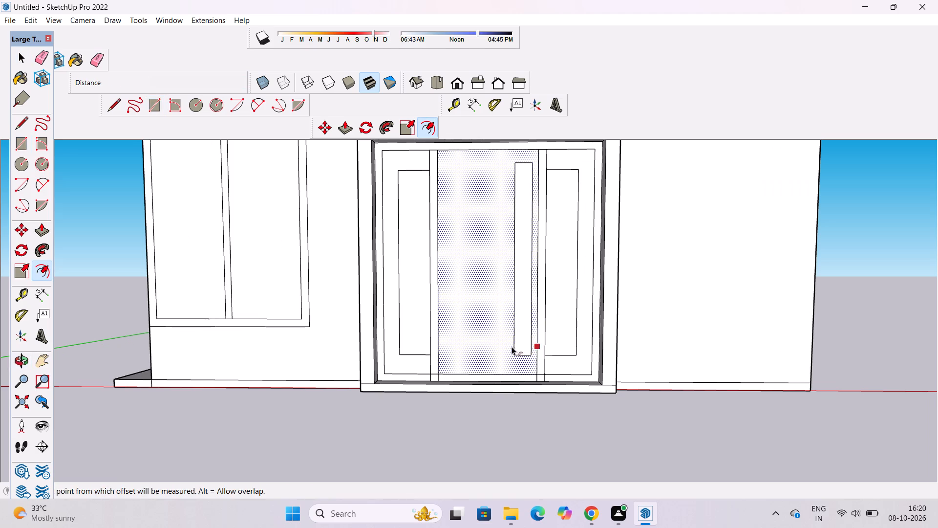
scroll(523, 166, up, 5)
click(523, 166)
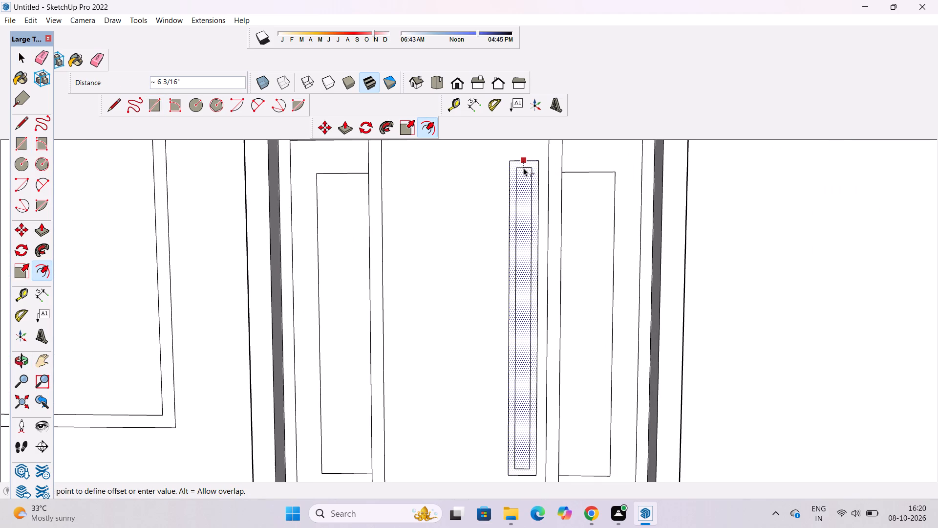
click(523, 168)
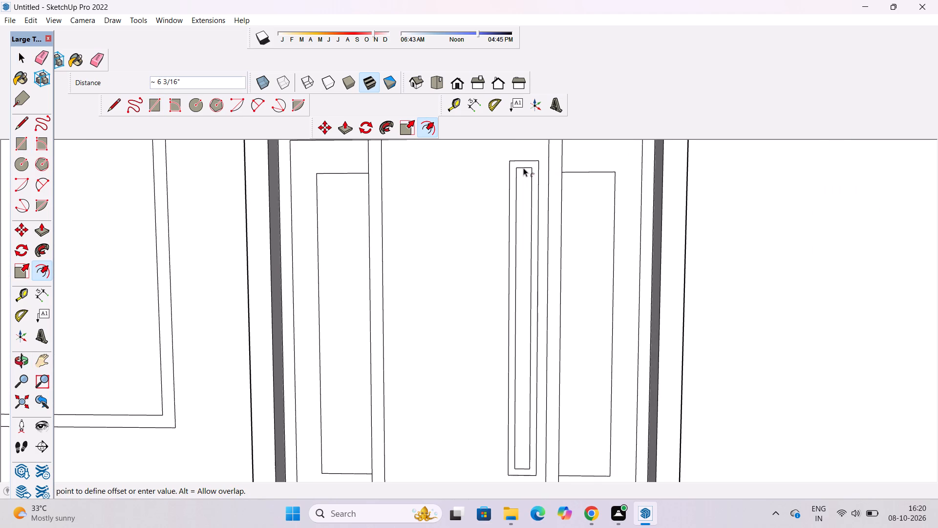
key(space)
Examine the front wall, projecting frame, side panels and the narrow double rectangle from several angles and distances.
scroll(492, 226, down, 8)
click(723, 266)
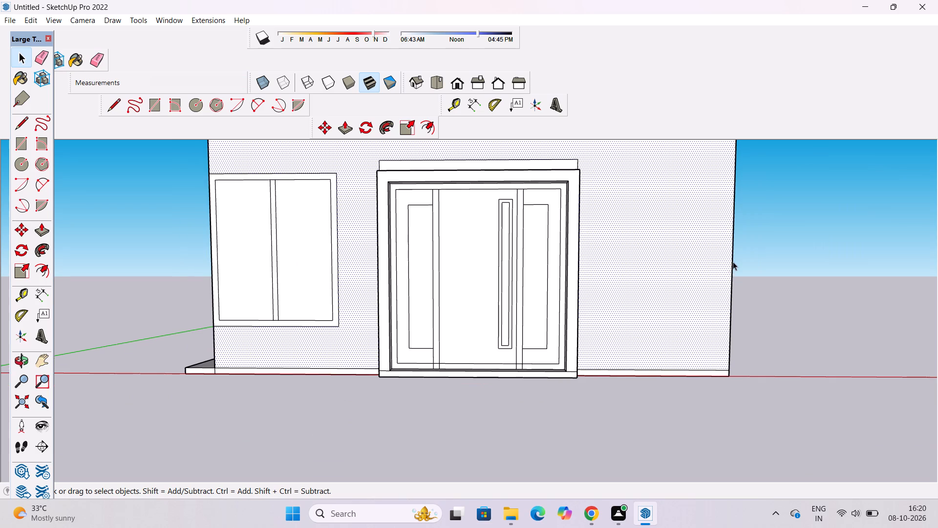
click(733, 262)
click(765, 249)
scroll(736, 256, up, 5)
key(space)
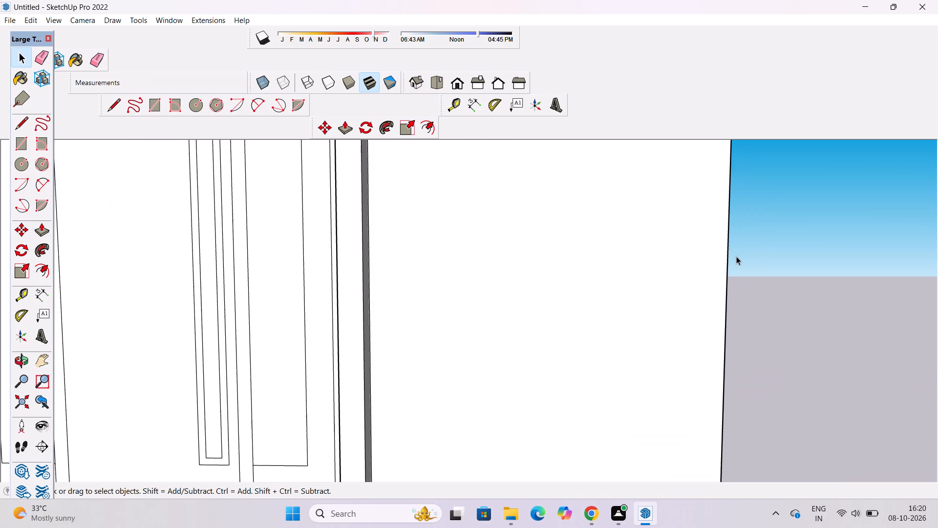
text(o)
scroll(681, 255, down, 5)
shift+drag(402, 305, 448, 316)
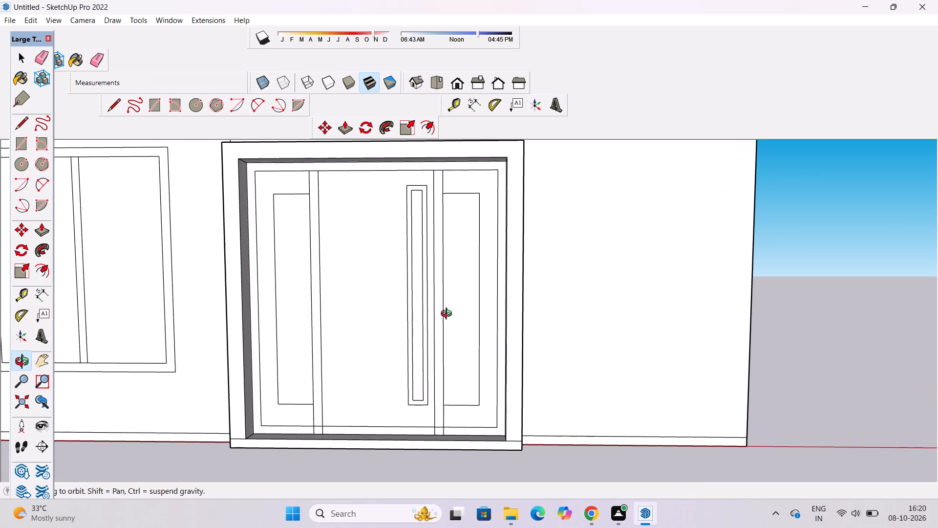
scroll(441, 292, up, 1)
shift+drag(418, 242, 441, 301)
scroll(432, 283, up, 5)
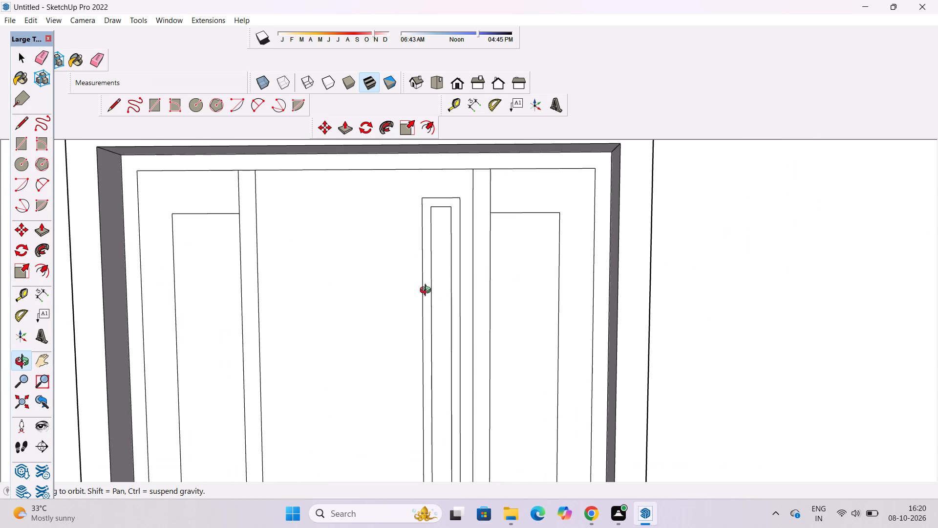
scroll(497, 266, down, 4)
drag(514, 290, 503, 296)
drag(513, 311, 500, 306)
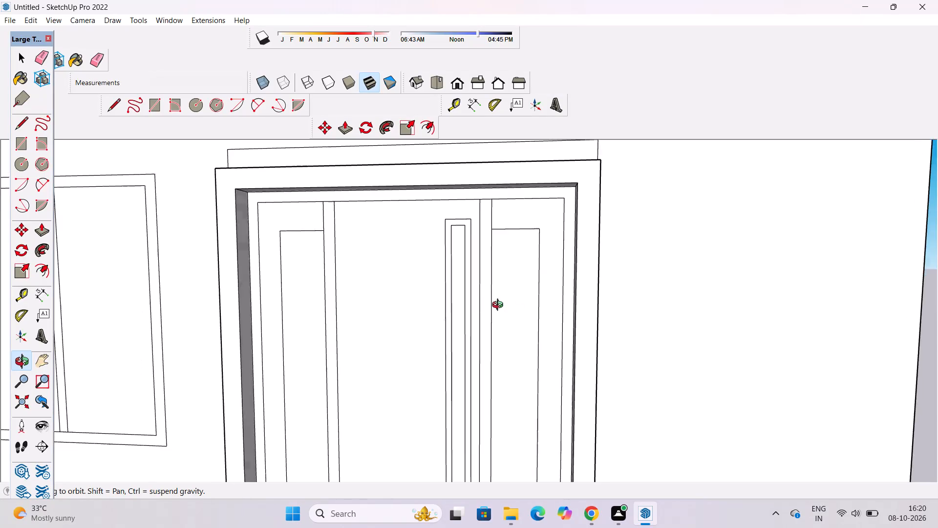
drag(500, 306, 490, 294)
scroll(487, 288, down, 2)
drag(476, 303, 527, 315)
shift+drag(528, 319, 541, 320)
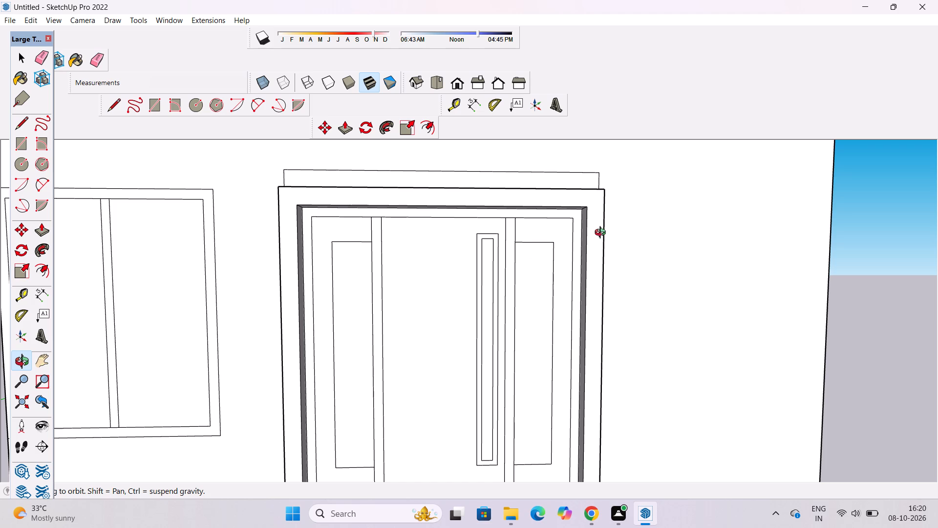
scroll(585, 217, down, 4)
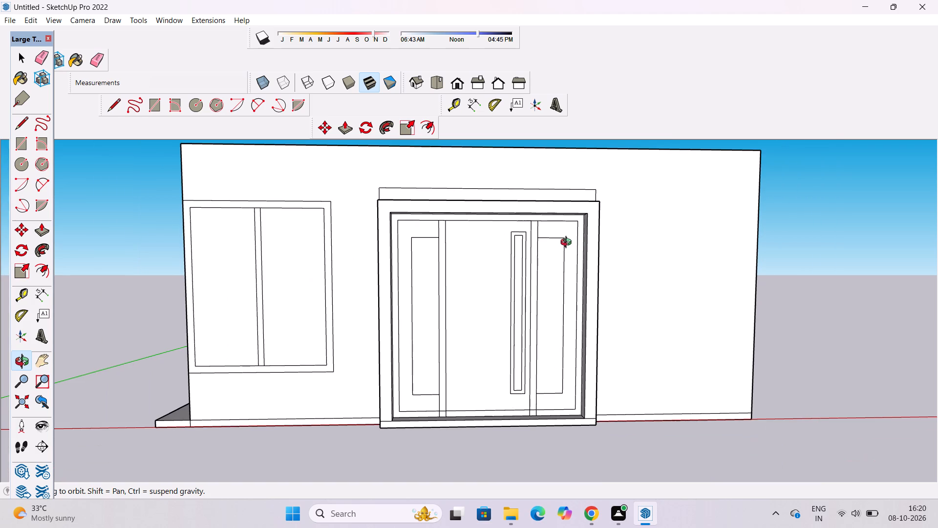
shift+click(549, 280)
scroll(548, 271, up, 1)
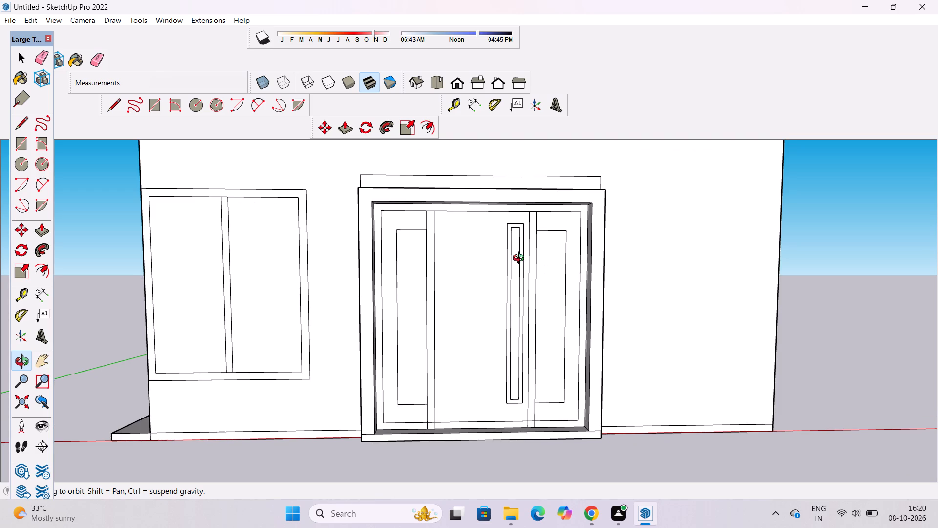
shift+drag(521, 271, 536, 244)
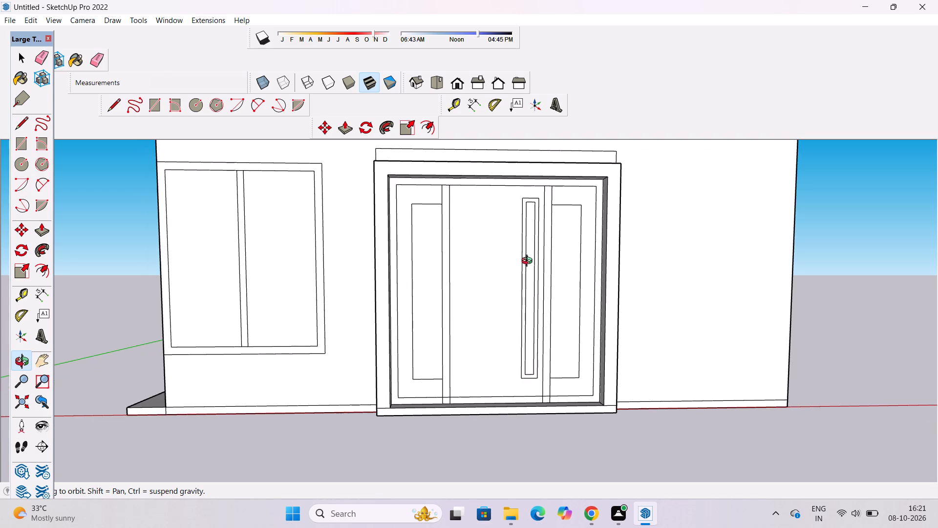
scroll(528, 263, down, 3)
drag(522, 268, 537, 275)
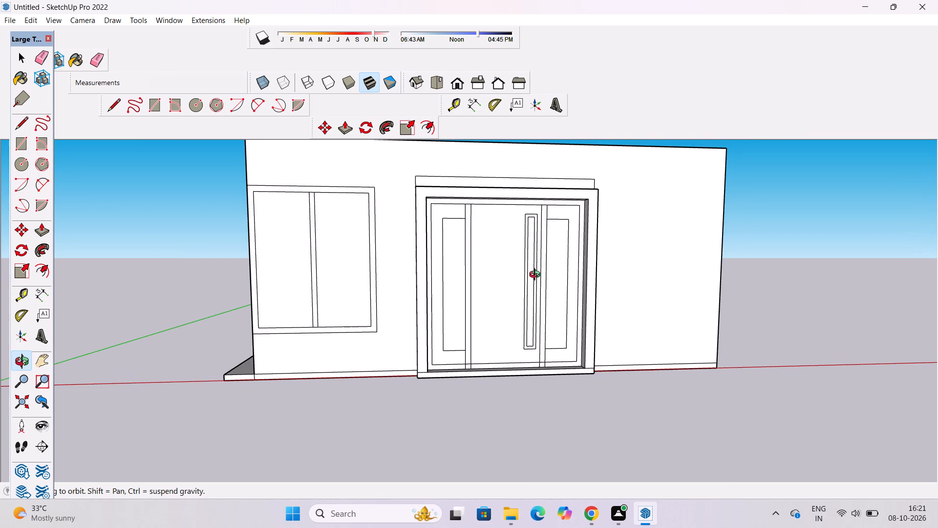
shift+drag(541, 300, 499, 284)
scroll(493, 286, up, 1)
drag(522, 275, 464, 261)
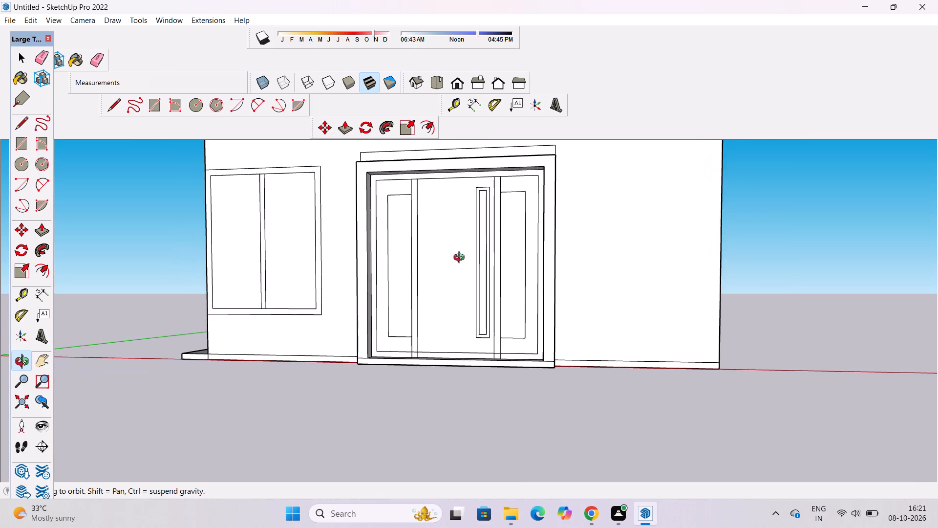
scroll(461, 259, up, 2)
drag(394, 266, 484, 279)
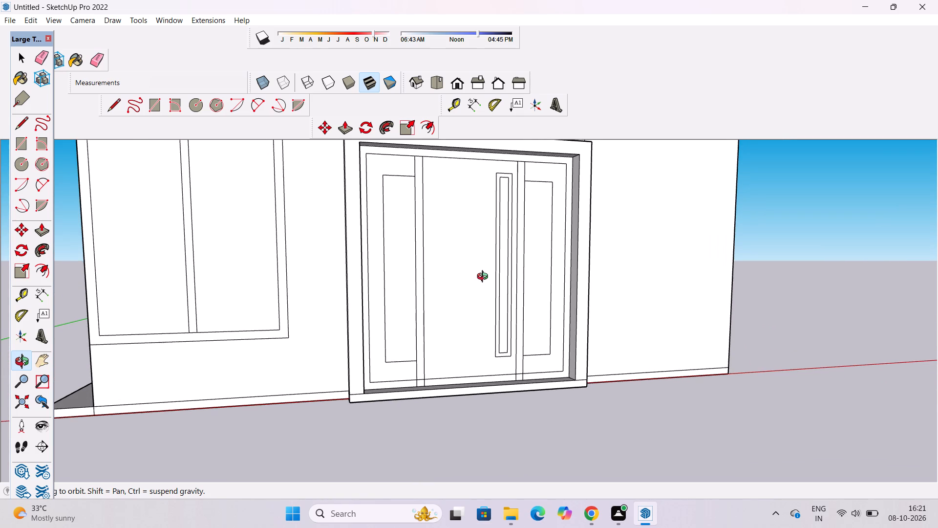
scroll(485, 278, down, 1)
shift+drag(485, 276, 484, 286)
drag(489, 285, 512, 276)
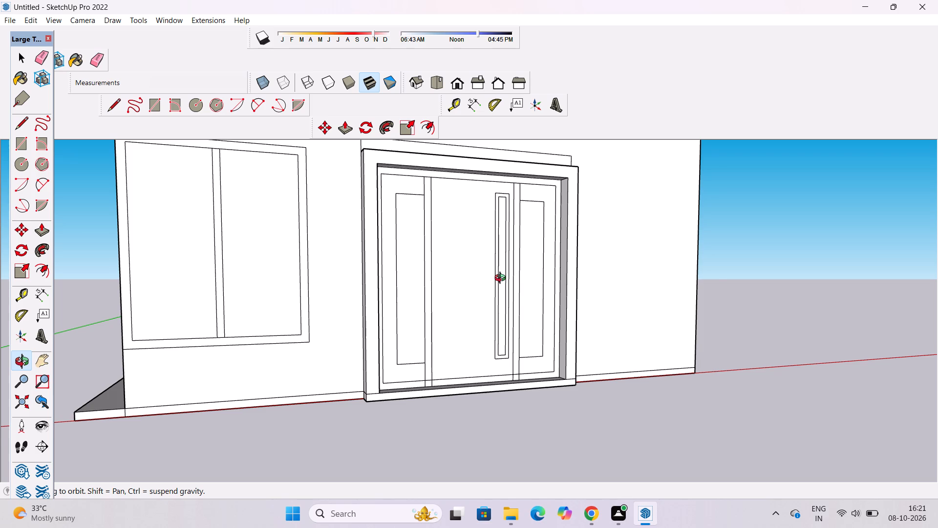
scroll(502, 279, up, 1)
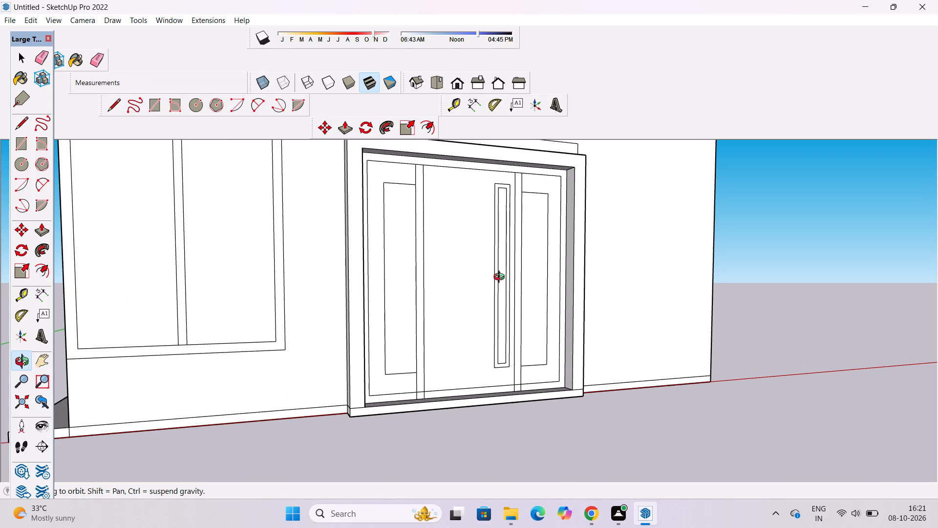
scroll(504, 276, down, 2)
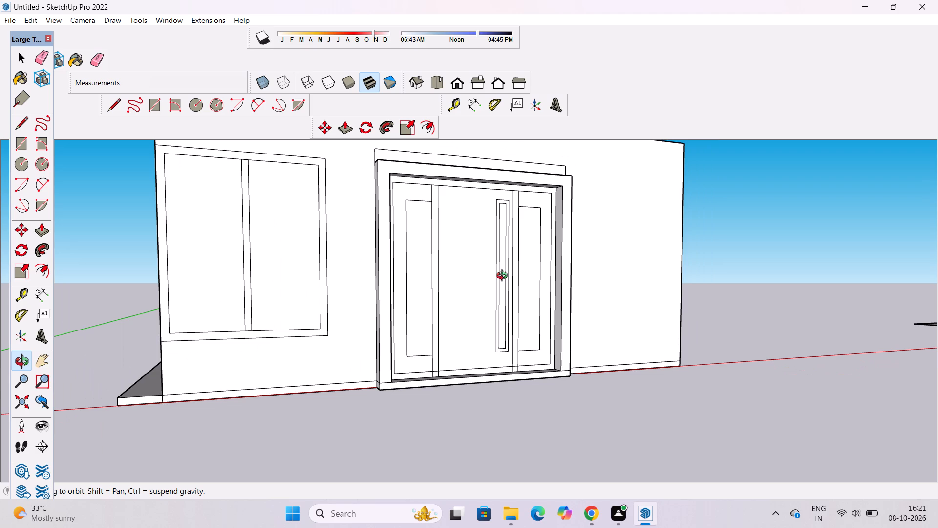
scroll(504, 277, down, 2)
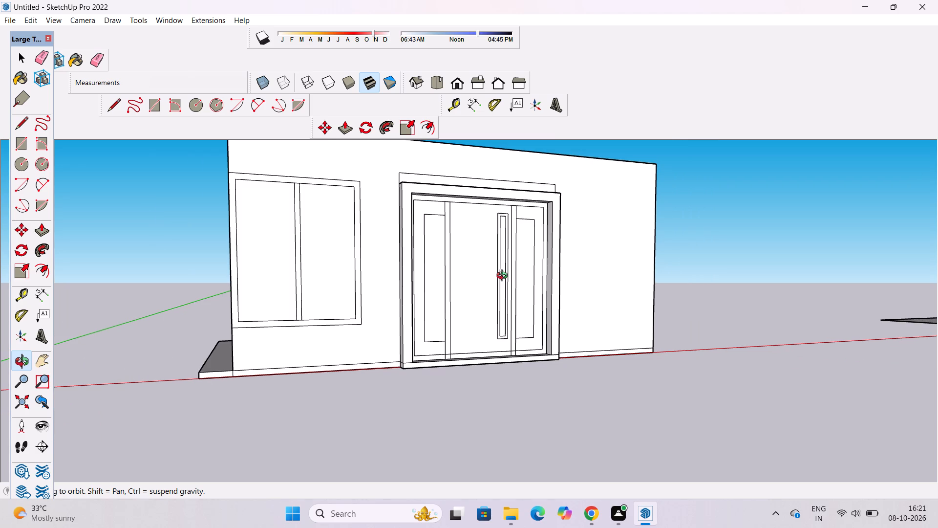
scroll(504, 282, down, 3)
shift+drag(522, 278, 458, 305)
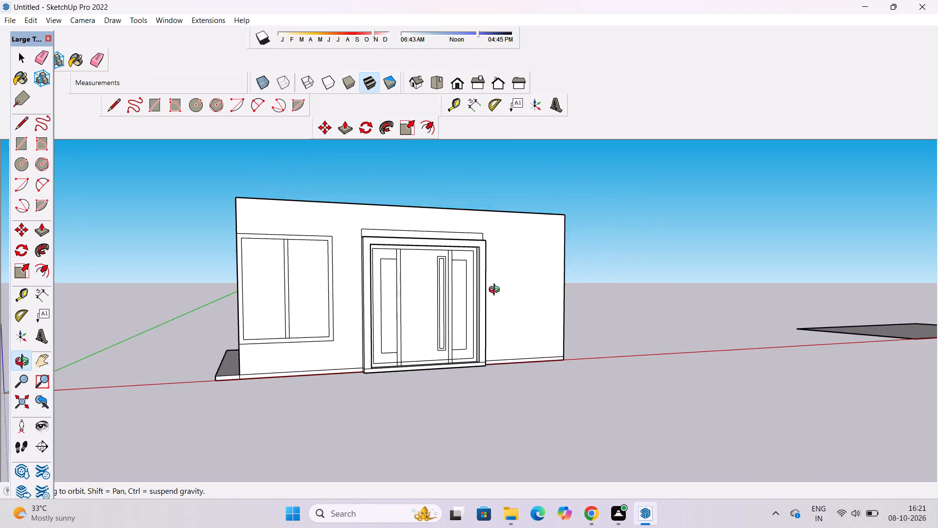
drag(496, 291, 438, 310)
scroll(438, 310, up, 7)
drag(444, 308, 410, 316)
scroll(410, 316, up, 1)
shift+drag(408, 316, 411, 316)
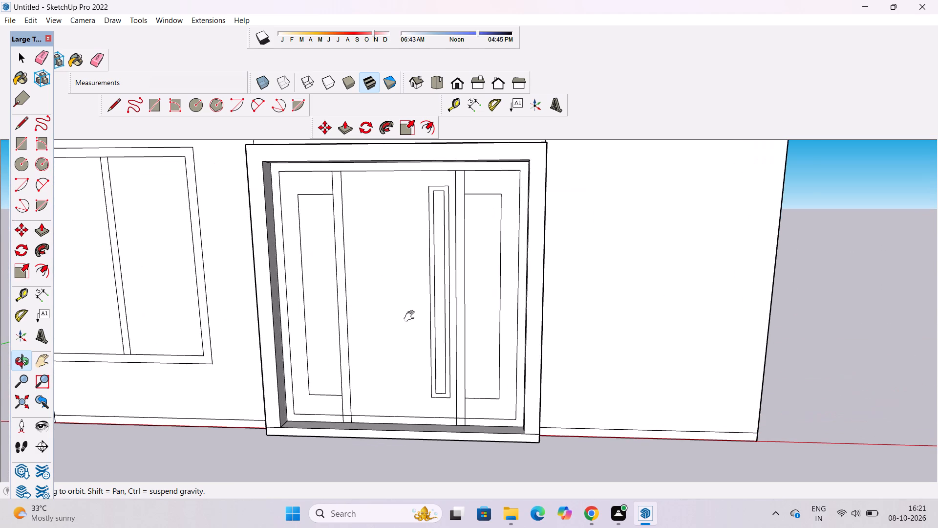
shift+drag(411, 316, 432, 315)
drag(434, 315, 488, 309)
drag(470, 255, 467, 293)
scroll(472, 287, up, 4)
drag(475, 285, 448, 291)
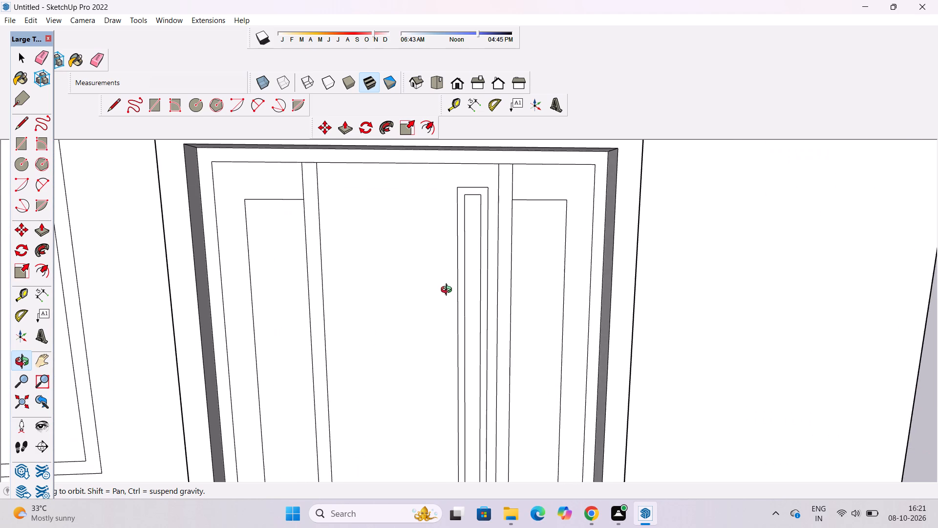
shift+drag(448, 291, 448, 296)
drag(460, 292, 449, 293)
shift+click(449, 294)
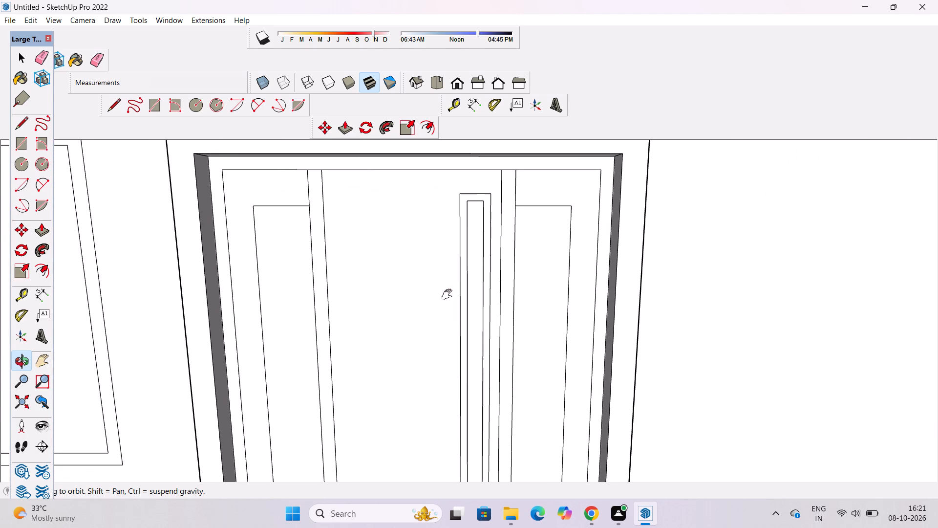
drag(449, 296, 441, 299)
drag(441, 299, 450, 291)
Erase the short horizontal edges crossing the doorway's left divider at its top and bottom, where it meets the inner frame border.
shift+scroll(450, 291, down, 4)
shift+scroll(359, 199, up, 4)
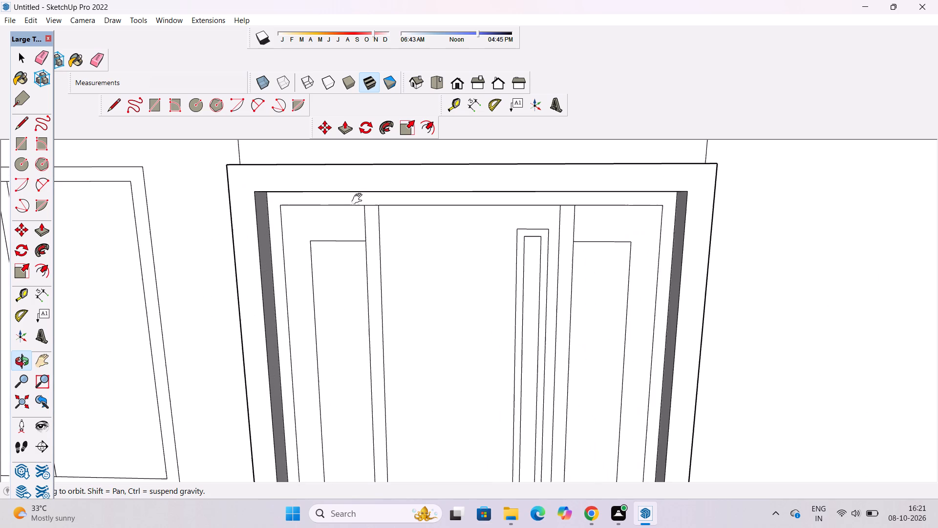
shift+drag(367, 198, 364, 215)
scroll(364, 215, up, 3)
key(e)
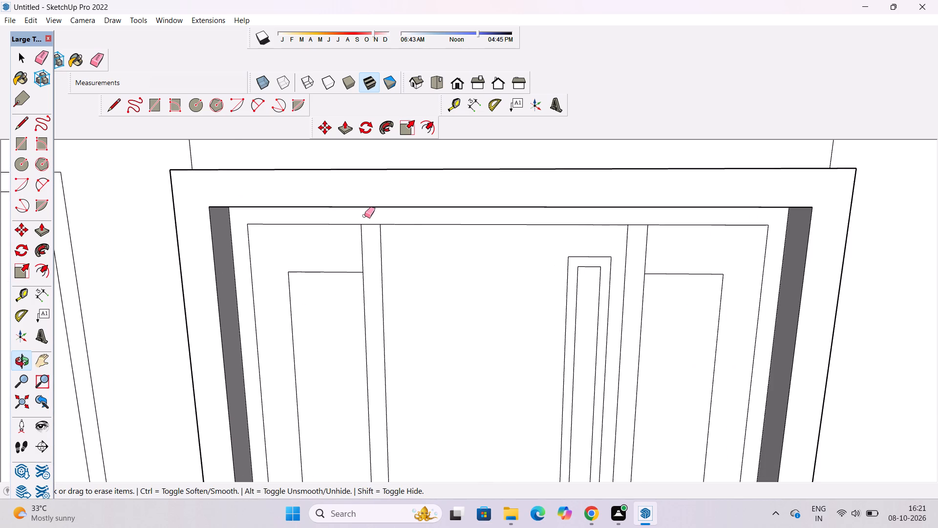
scroll(364, 216, up, 6)
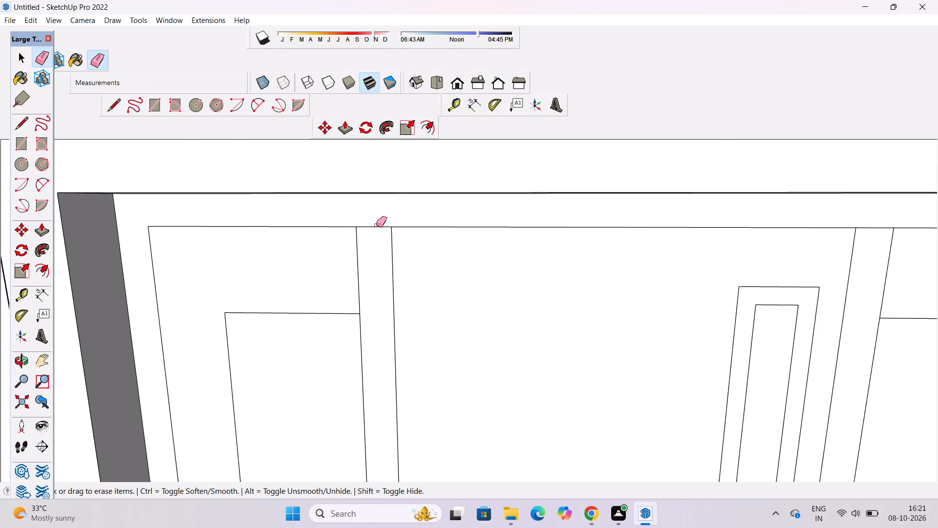
click(376, 225)
scroll(367, 187, down, 17)
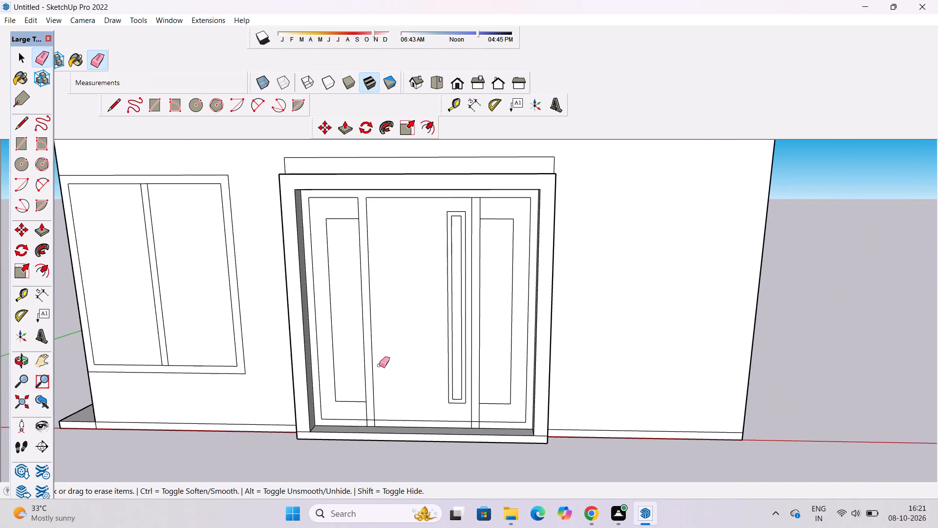
scroll(363, 421, up, 1)
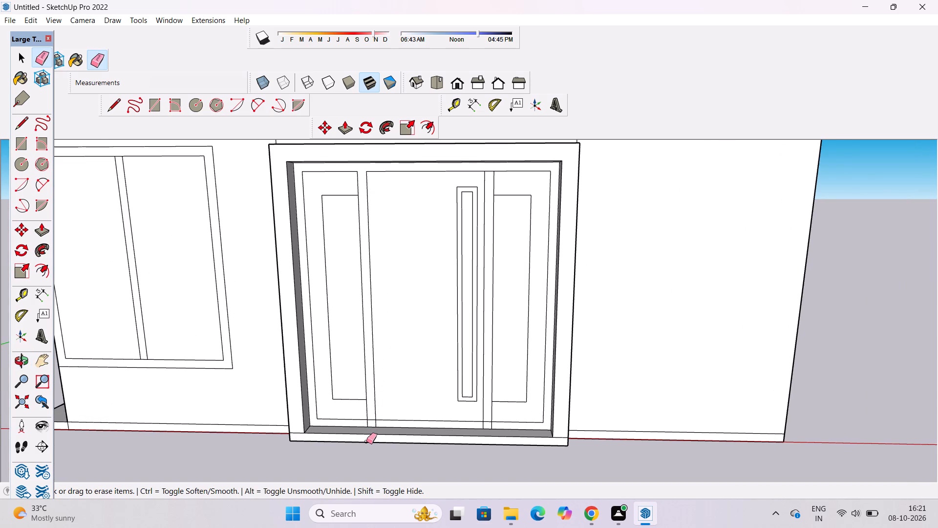
scroll(366, 441, up, 6)
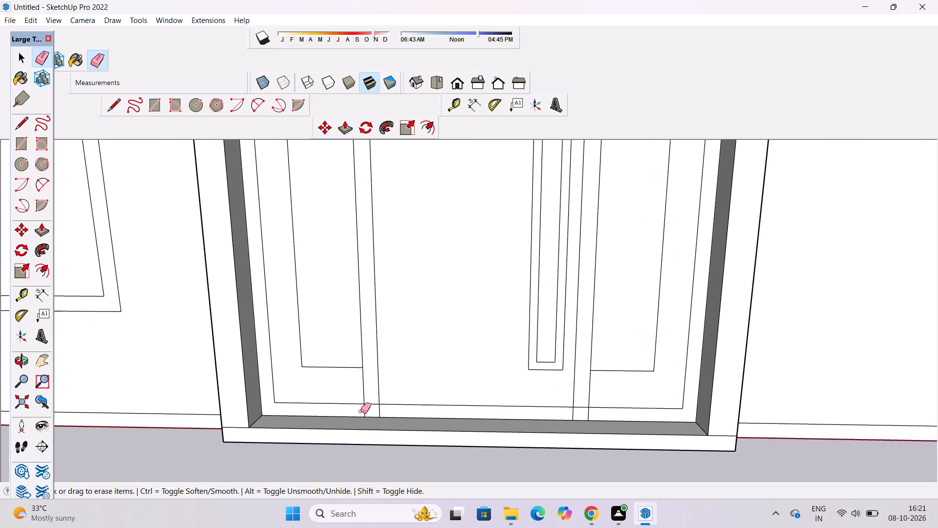
click(364, 411)
click(370, 406)
drag(370, 405, 370, 399)
drag(370, 399, 370, 406)
Erase the short horizontal edges crossing the right divider at its bottom and top, merging the divider with the inner frame border.
scroll(320, 408, down, 4)
scroll(521, 417, up, 4)
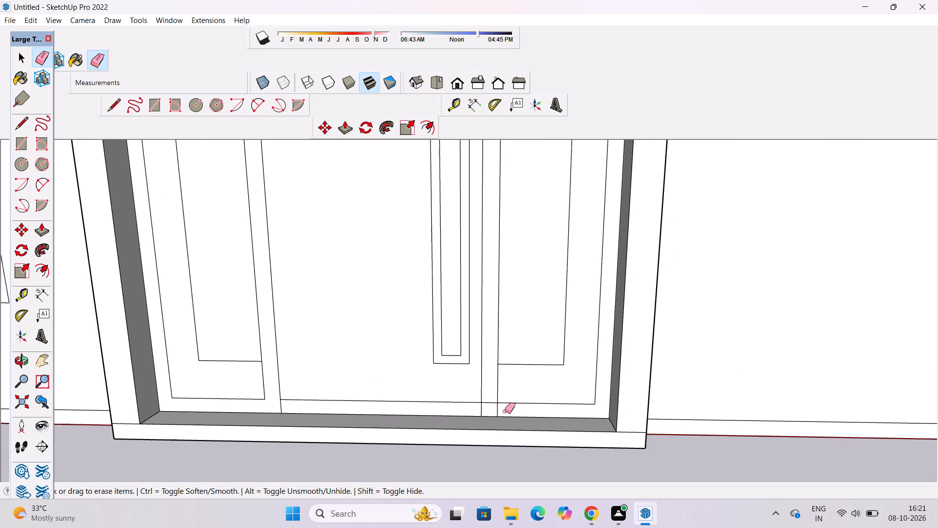
drag(501, 409, 489, 400)
scroll(487, 426, down, 4)
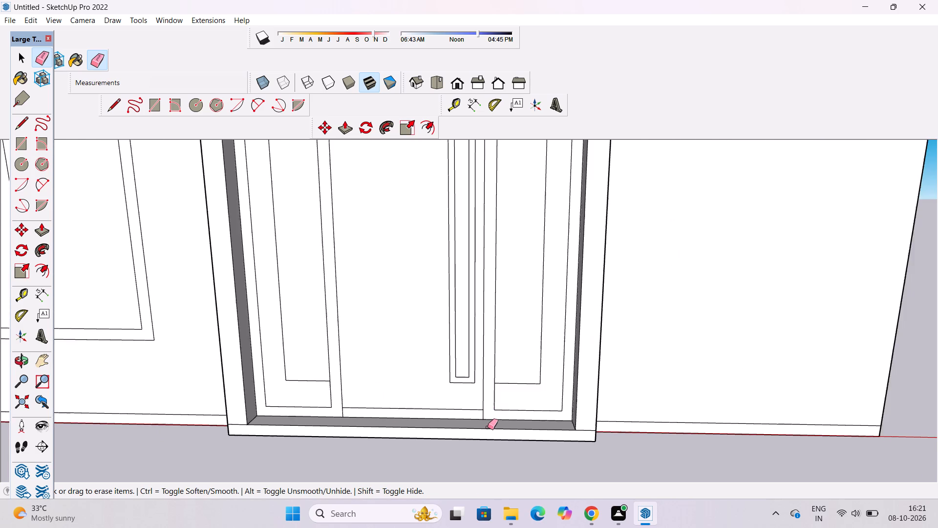
scroll(488, 427, down, 7)
scroll(494, 229, up, 13)
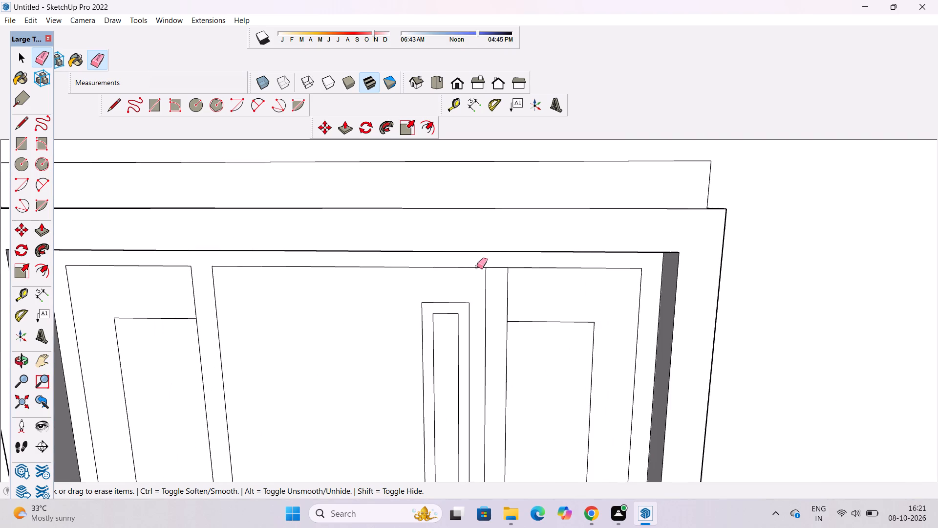
drag(493, 265, 495, 270)
scroll(481, 278, down, 11)
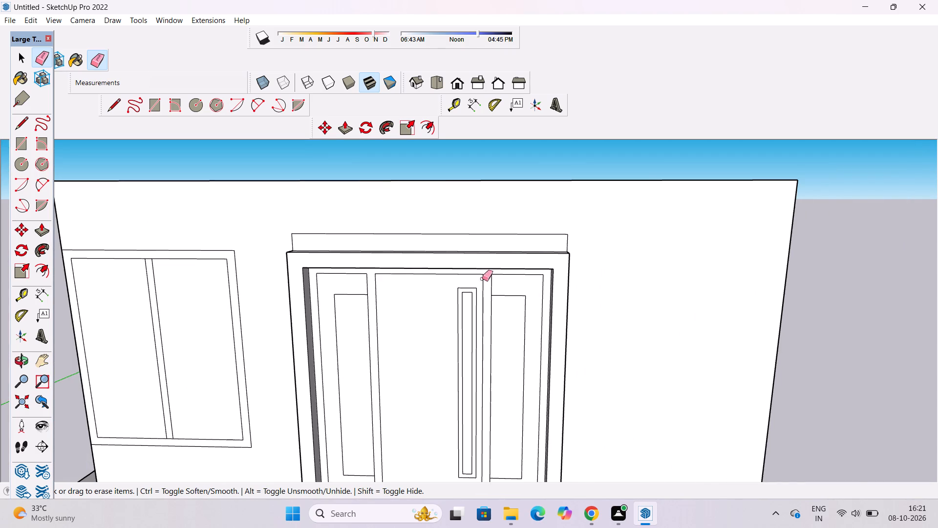
Examine the doorway's frame border, merged dividers, side panels and base sill from several angles and distances.
key(space)
key(o)
drag(516, 341, 516, 310)
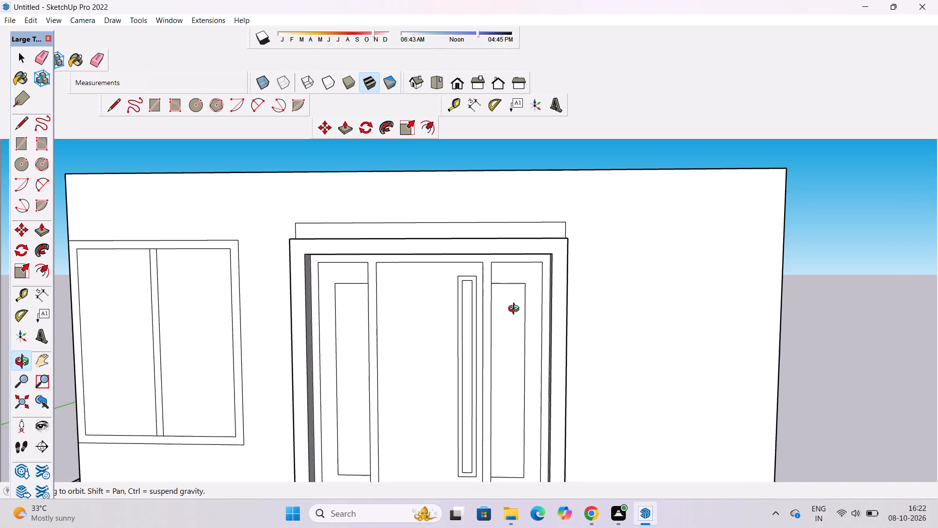
scroll(515, 310, down, 4)
shift+drag(512, 334, 514, 310)
scroll(518, 345, up, 3)
shift+drag(513, 341, 513, 336)
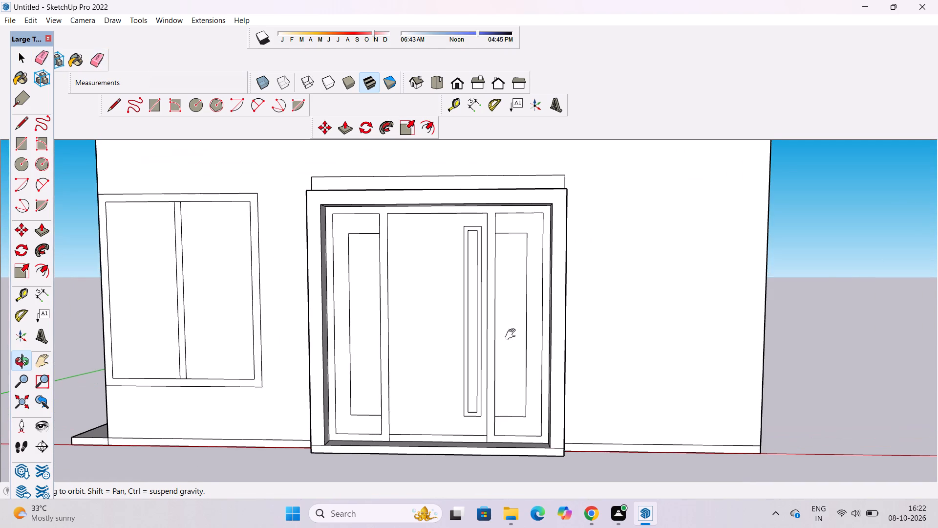
drag(448, 333, 439, 335)
shift+drag(439, 335, 435, 327)
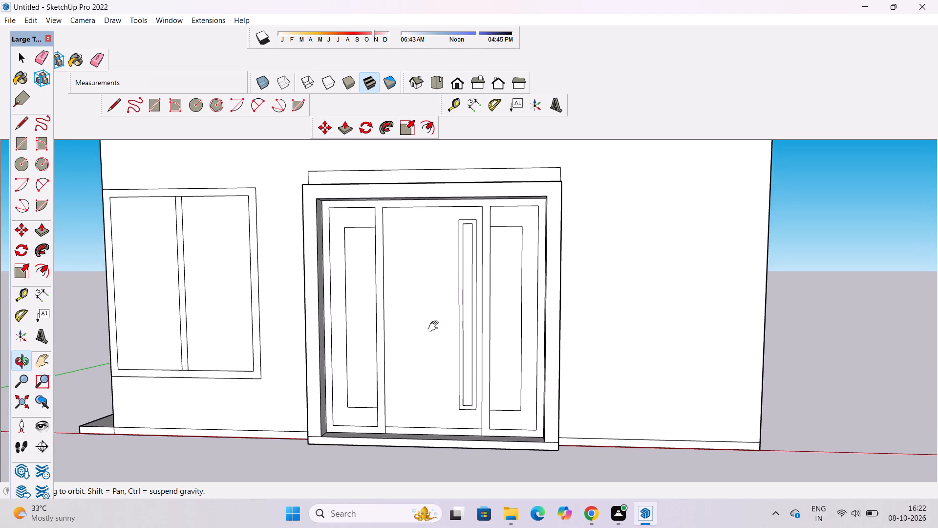
shift+drag(435, 327, 435, 326)
shift+drag(439, 330, 432, 322)
drag(431, 319, 444, 325)
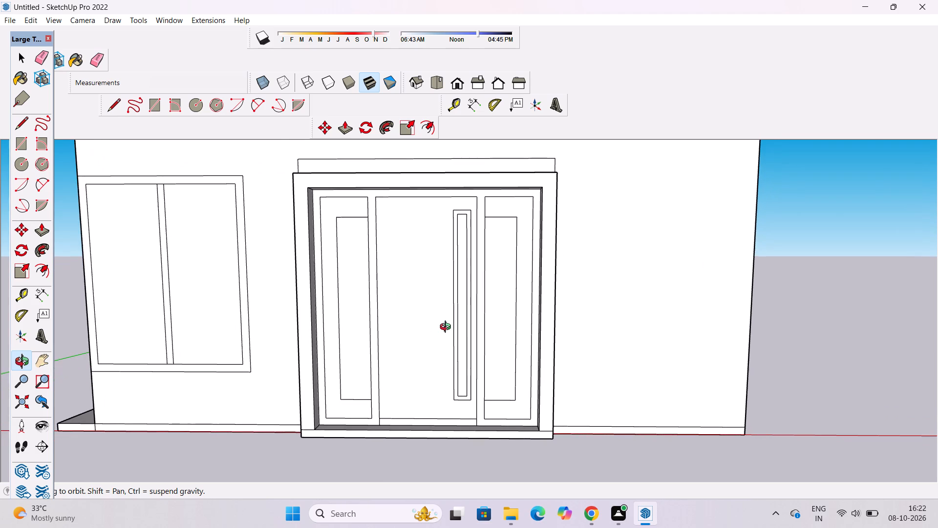
scroll(448, 330, up, 3)
shift+drag(457, 342, 422, 342)
shift+drag(420, 355, 410, 334)
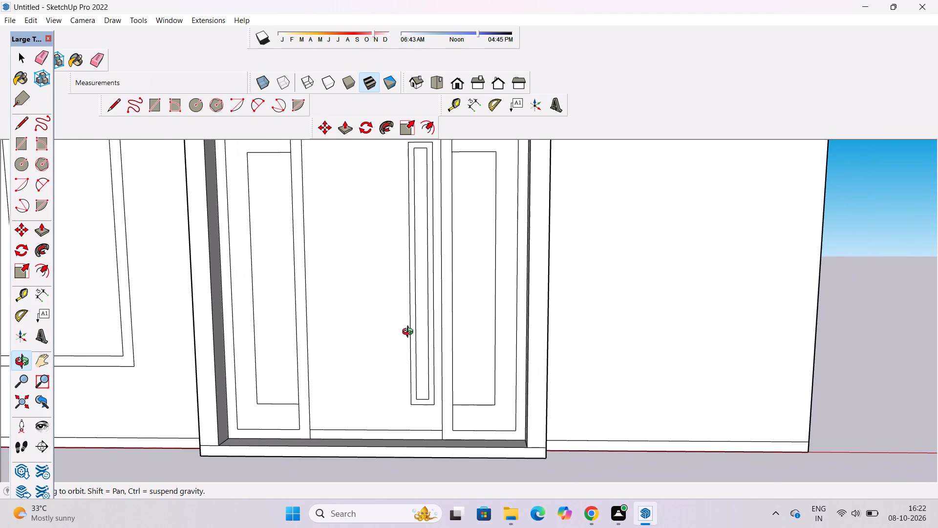
scroll(410, 333, down, 3)
drag(410, 333, 486, 334)
scroll(491, 335, up, 3)
shift+drag(491, 335, 478, 310)
scroll(478, 310, down, 4)
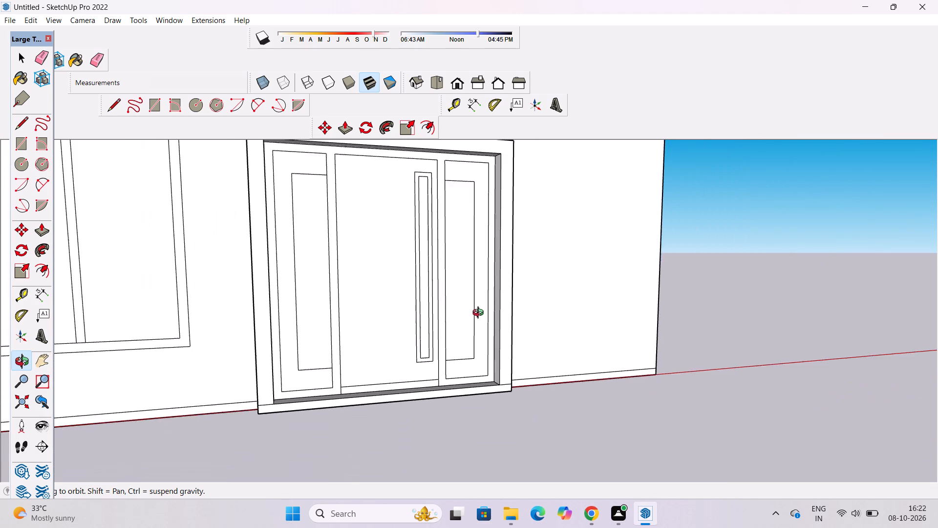
shift+drag(478, 309, 428, 260)
drag(443, 303, 494, 310)
shift+drag(488, 326, 508, 266)
drag(433, 301, 511, 303)
shift+drag(408, 317, 392, 289)
drag(394, 294, 454, 310)
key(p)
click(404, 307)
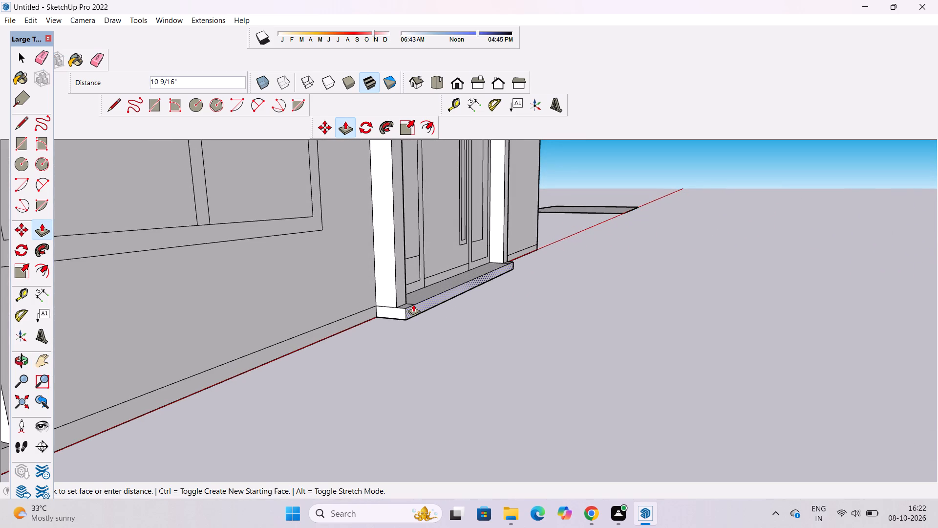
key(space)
Push/Pull the merged inner frame border and dividers outward by 7".
key(o)
drag(459, 311, 383, 308)
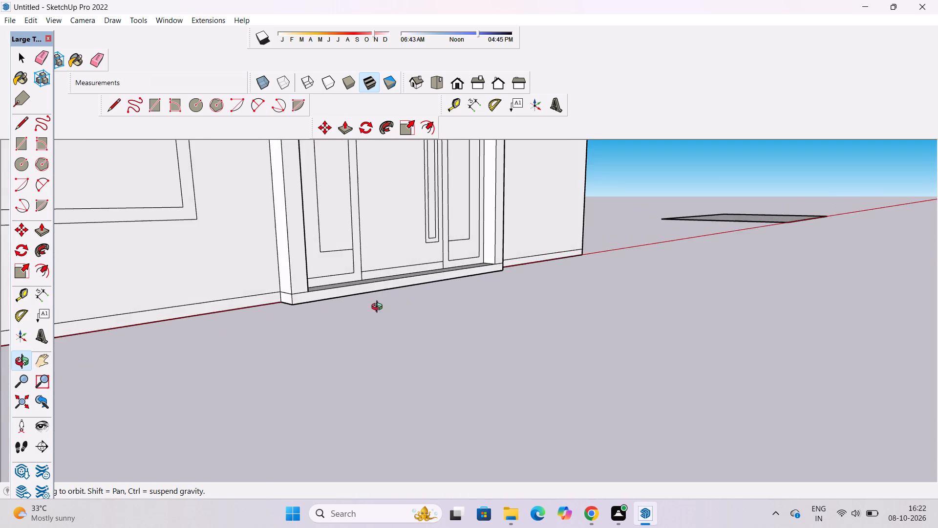
shift+drag(406, 266, 408, 331)
scroll(407, 319, down, 4)
drag(404, 318, 384, 320)
shift+drag(392, 315, 414, 392)
shift+scroll(396, 279, up, 5)
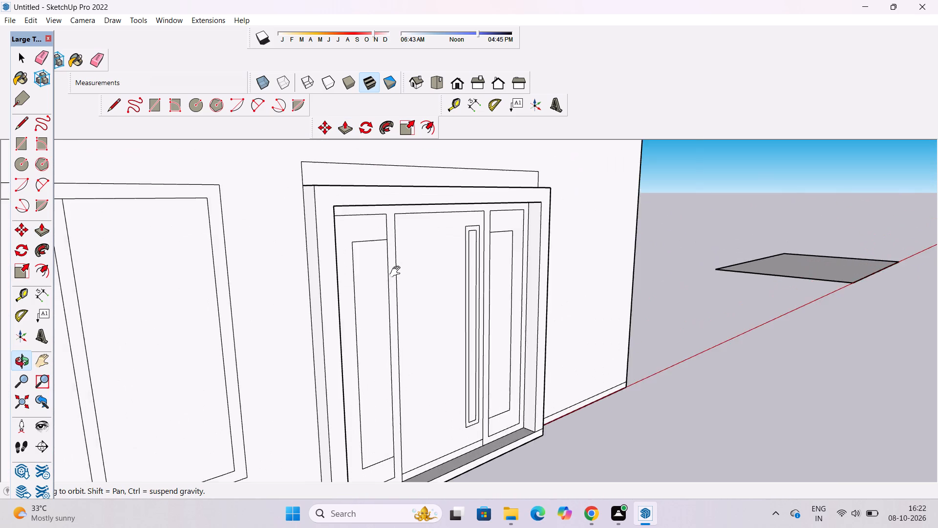
shift+scroll(397, 272, up, 2)
shift+drag(398, 270, 390, 275)
shift+drag(390, 275, 412, 275)
key(space)
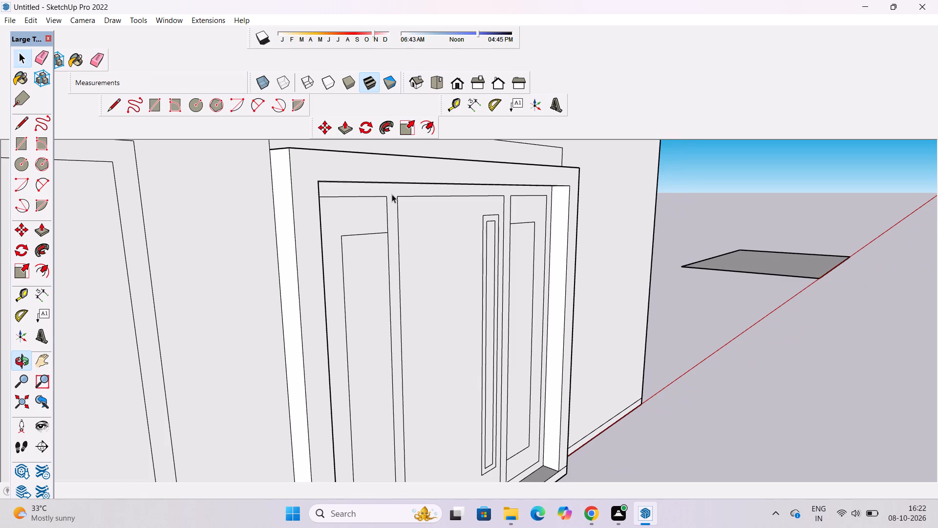
click(392, 194)
key(p)
click(391, 194)
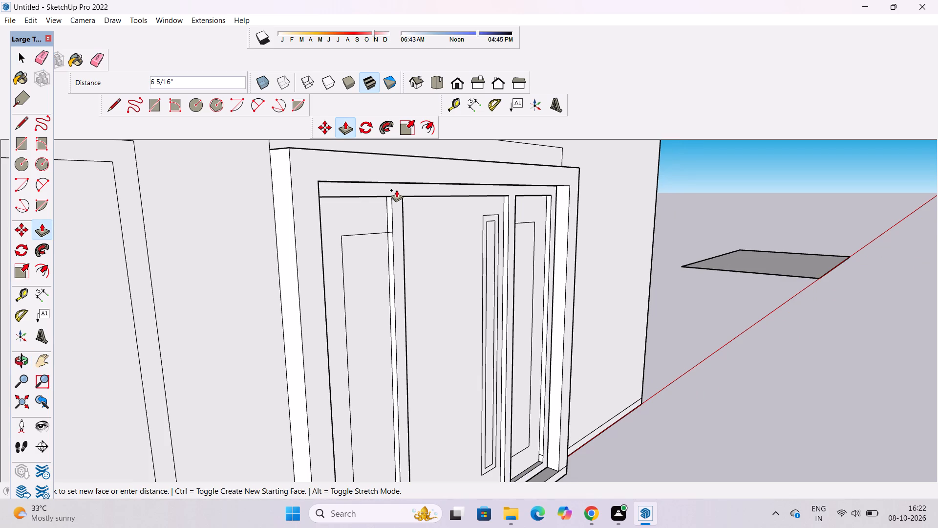
text(7")
key(Return)
Push/Pull the inner rectangle of the tall handle outline in the central panel by 6".
key(o)
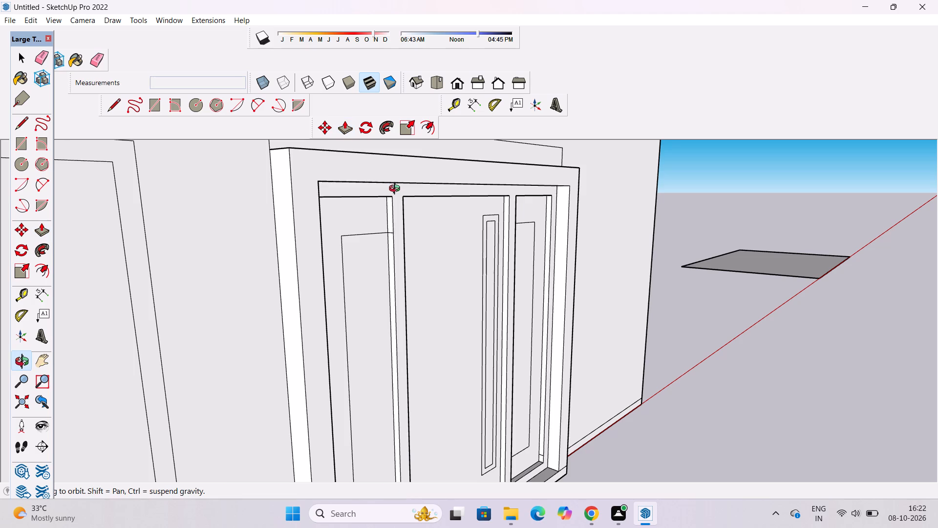
scroll(395, 190, down, 5)
drag(568, 240, 448, 266)
scroll(460, 260, up, 5)
drag(487, 271, 452, 270)
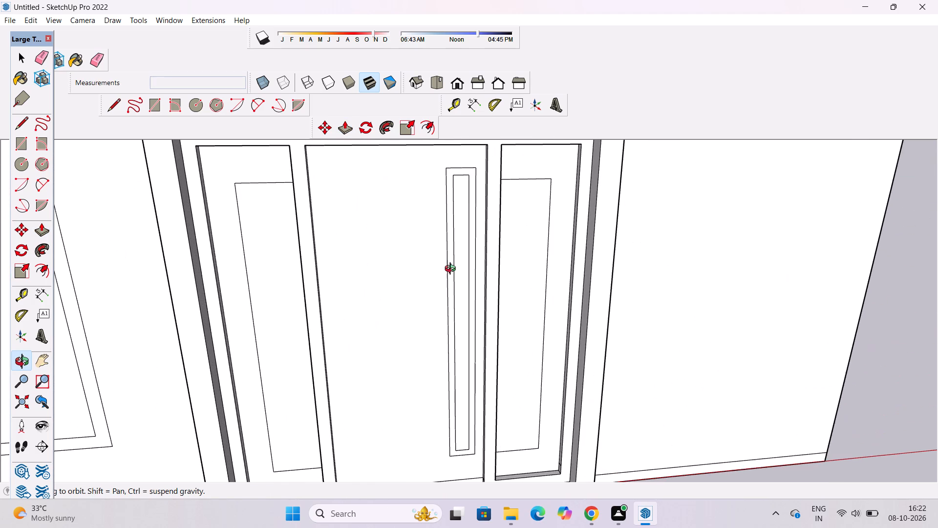
shift+drag(477, 288, 471, 323)
scroll(473, 236, up, 5)
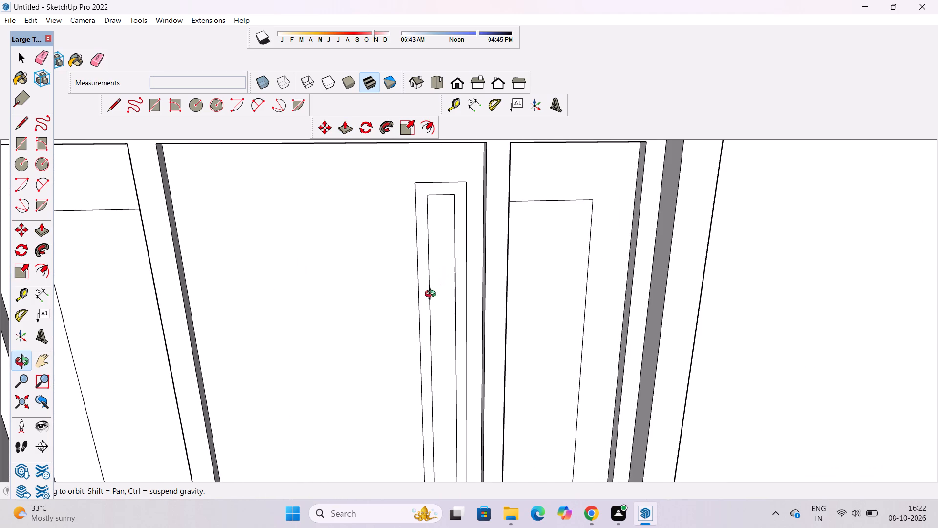
drag(431, 303, 548, 299)
shift+drag(536, 317, 564, 281)
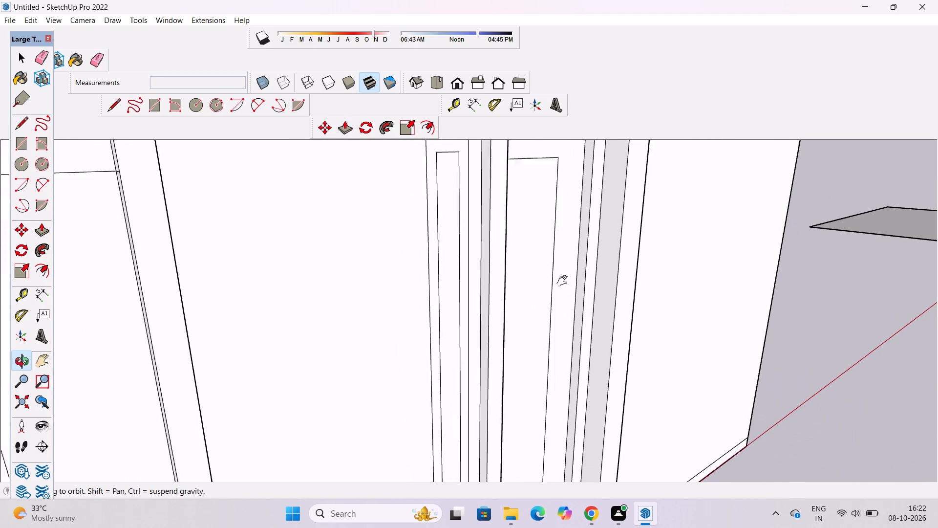
scroll(507, 284, down, 5)
shift+drag(496, 291, 456, 313)
drag(456, 314, 469, 312)
scroll(426, 253, down, 4)
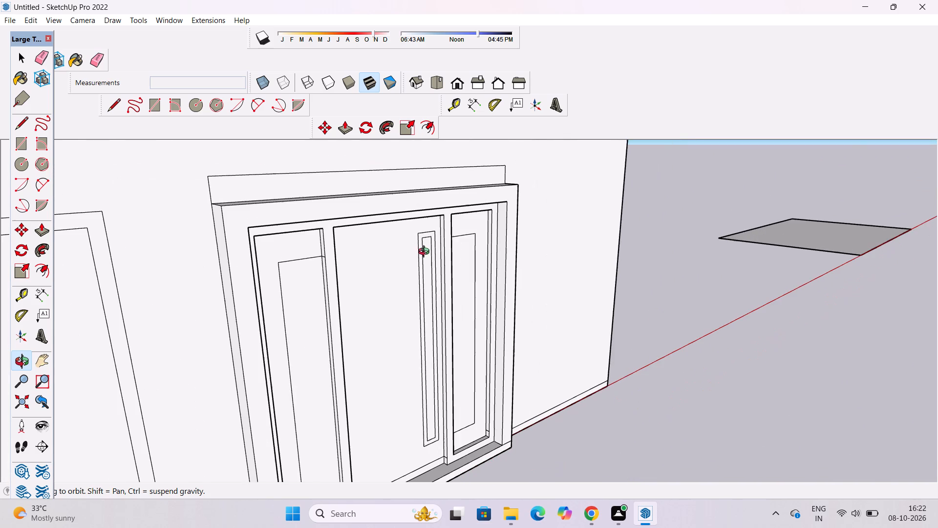
shift+drag(440, 370, 439, 339)
shift+drag(438, 338, 442, 375)
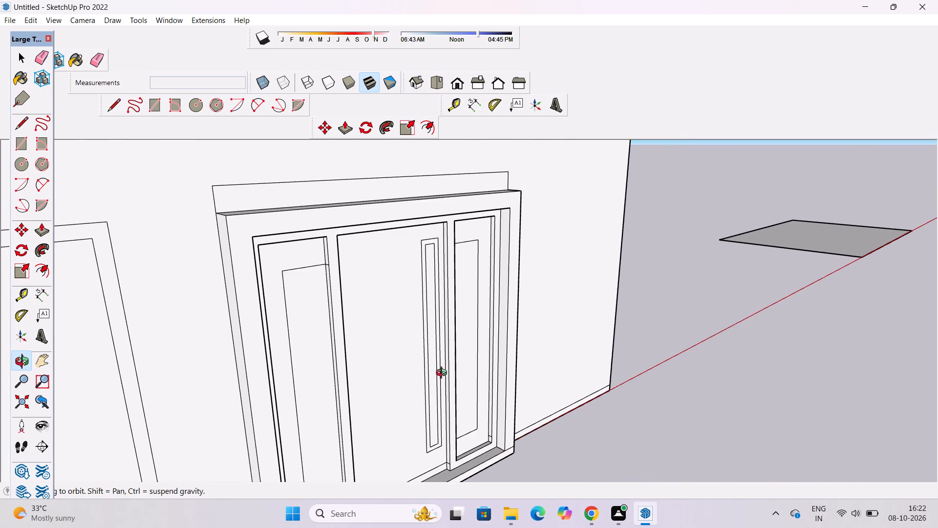
drag(443, 367, 441, 356)
scroll(437, 341, up, 3)
key(space)
click(428, 319)
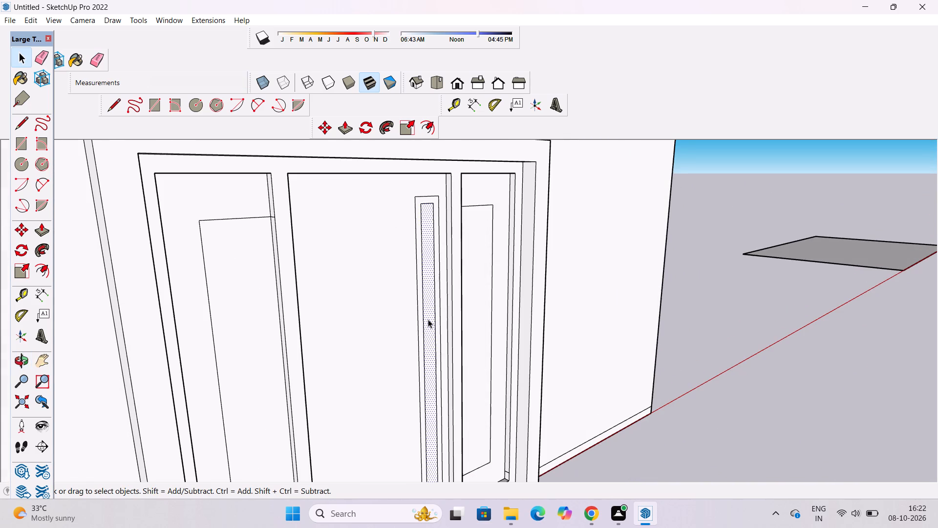
key(p)
click(428, 319)
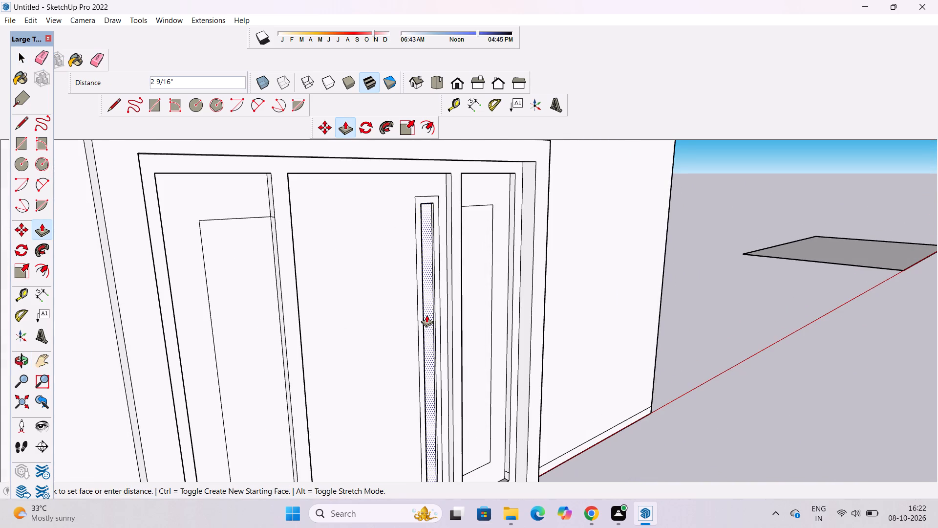
text(6")
key(Return)
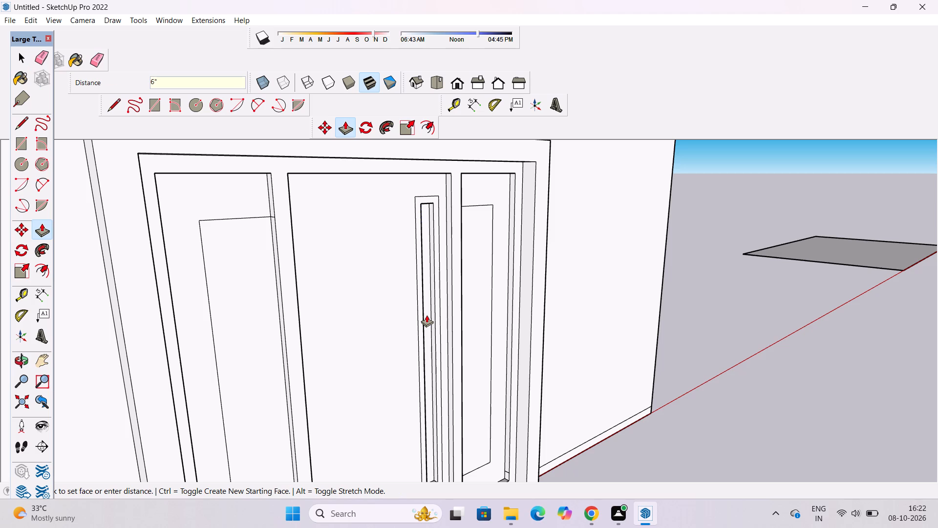
Examine the doorway's raised frame and dividers, the handle outline and the whole front wall from several angles and distances.
text(io)
scroll(431, 313, down, 6)
drag(549, 354, 405, 378)
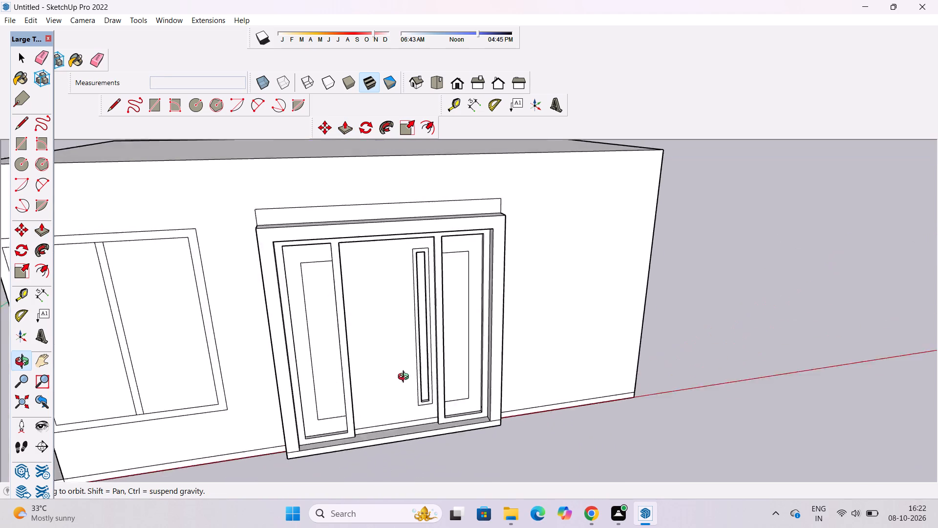
drag(405, 378, 375, 378)
scroll(421, 372, up, 3)
drag(426, 378, 445, 316)
shift+drag(436, 345, 443, 336)
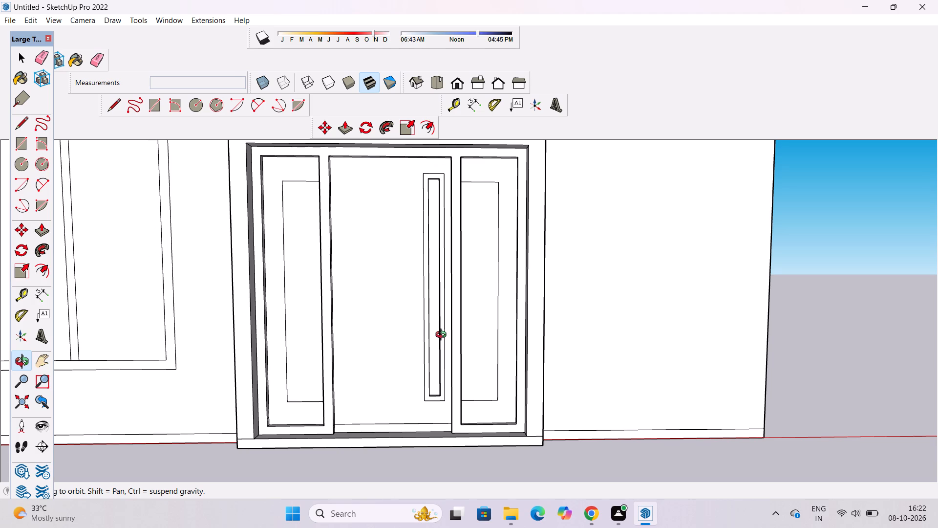
scroll(470, 306, down, 6)
drag(449, 339, 504, 381)
drag(514, 382, 487, 335)
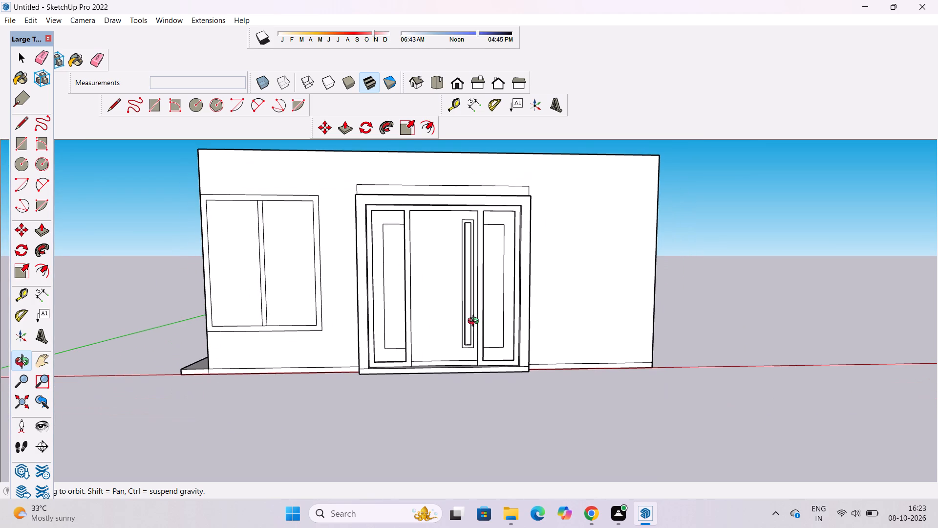
scroll(475, 322, down, 1)
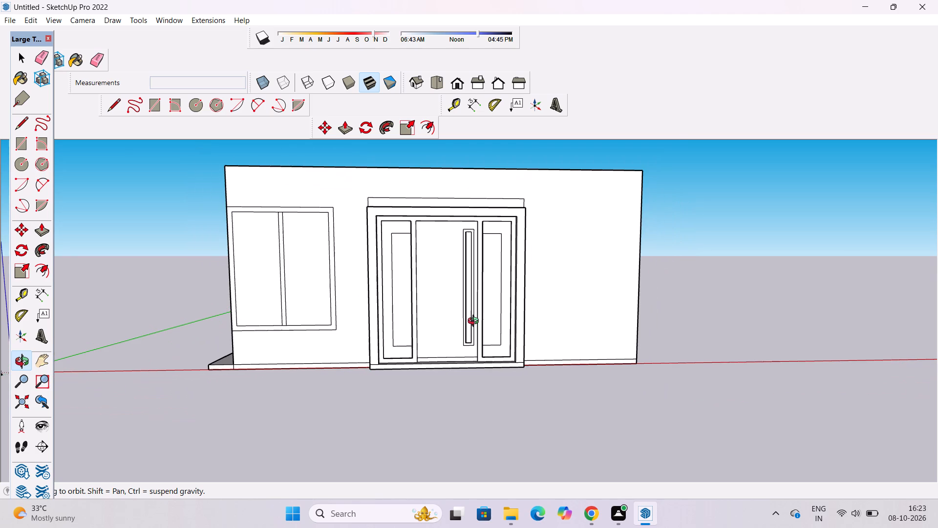
scroll(475, 322, up, 2)
drag(466, 327, 554, 333)
drag(569, 336, 499, 333)
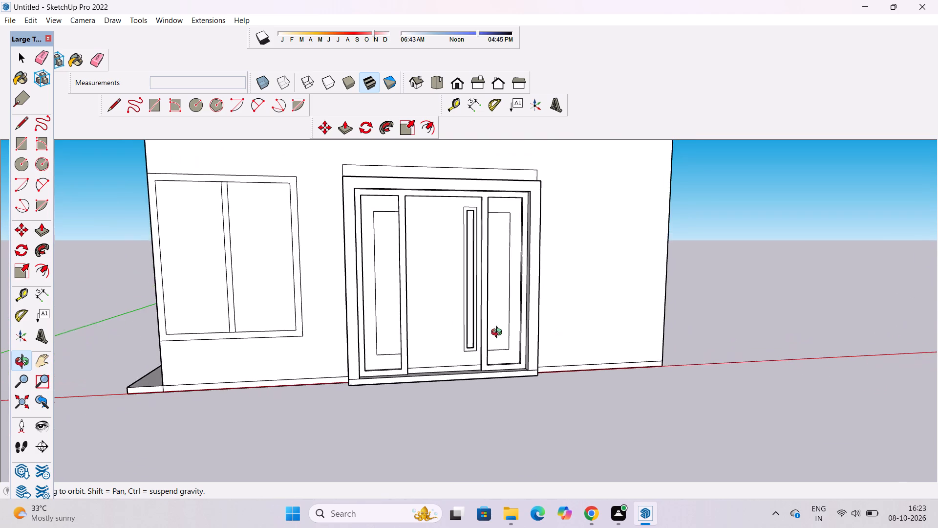
Erase the short seam edges crossing the lower side faces of the doorway's left frame, left divider and right divider beside the right panel.
drag(499, 333, 502, 334)
scroll(388, 300, up, 3)
shift+drag(389, 304, 397, 332)
scroll(399, 280, down, 2)
scroll(403, 283, up, 5)
drag(447, 341, 416, 356)
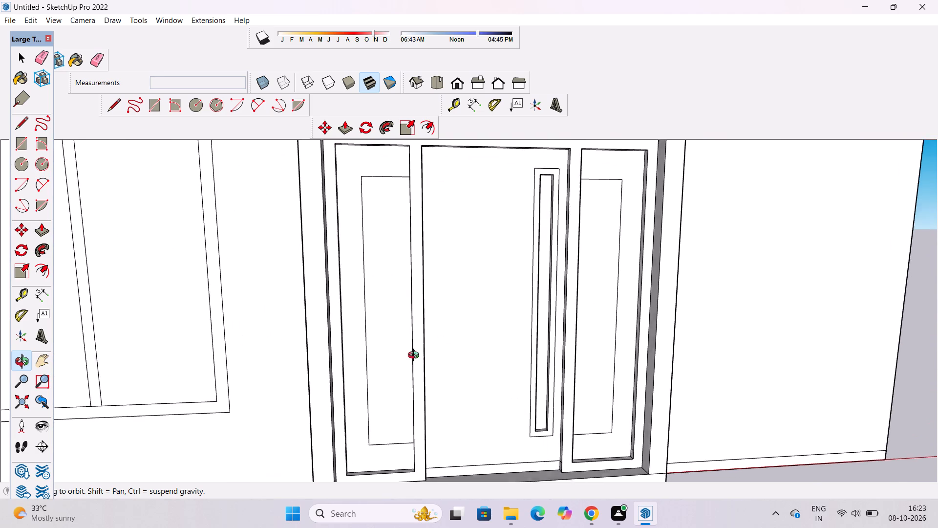
drag(416, 356, 358, 447)
scroll(362, 433, up, 10)
drag(366, 421, 355, 402)
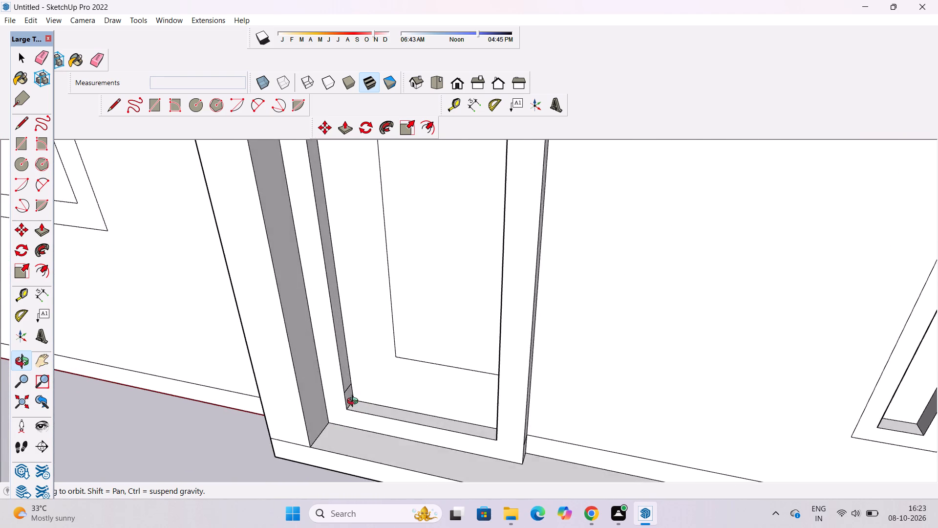
drag(355, 402, 298, 361)
scroll(337, 405, up, 3)
shift+drag(416, 391, 321, 387)
drag(320, 388, 318, 372)
key(e)
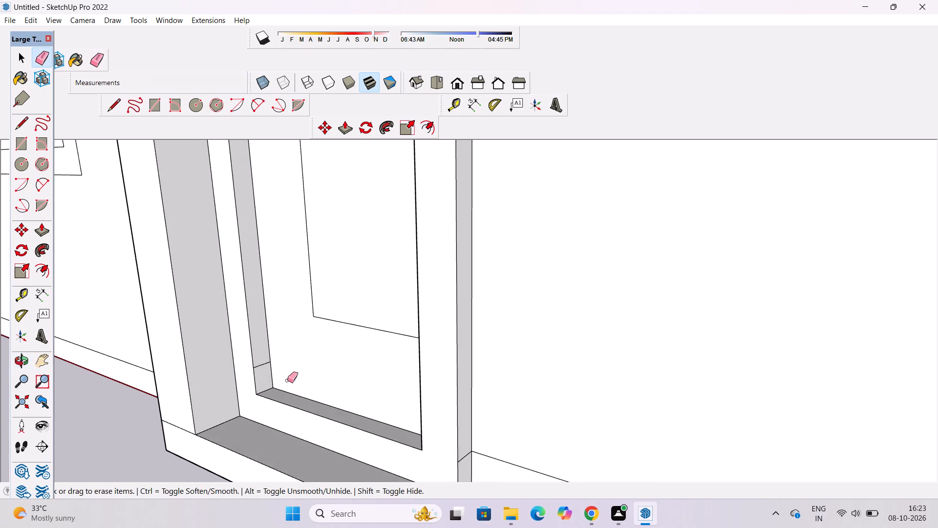
scroll(274, 384, up, 6)
drag(249, 353, 250, 369)
scroll(255, 341, down, 7)
click(453, 435)
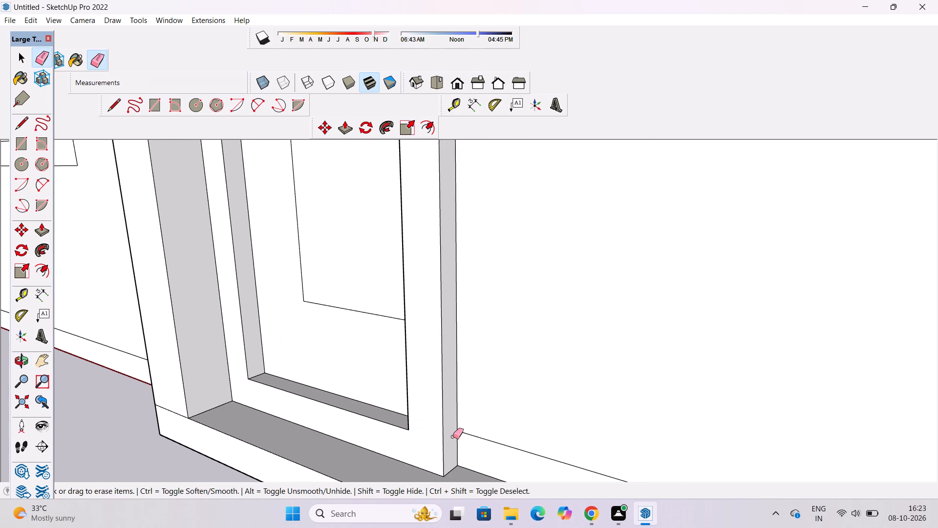
scroll(426, 412, down, 15)
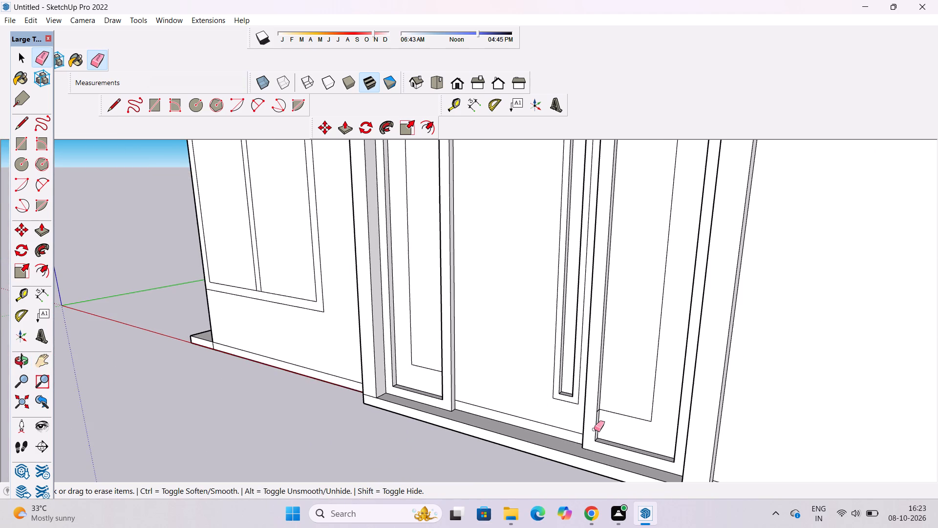
scroll(599, 434, up, 19)
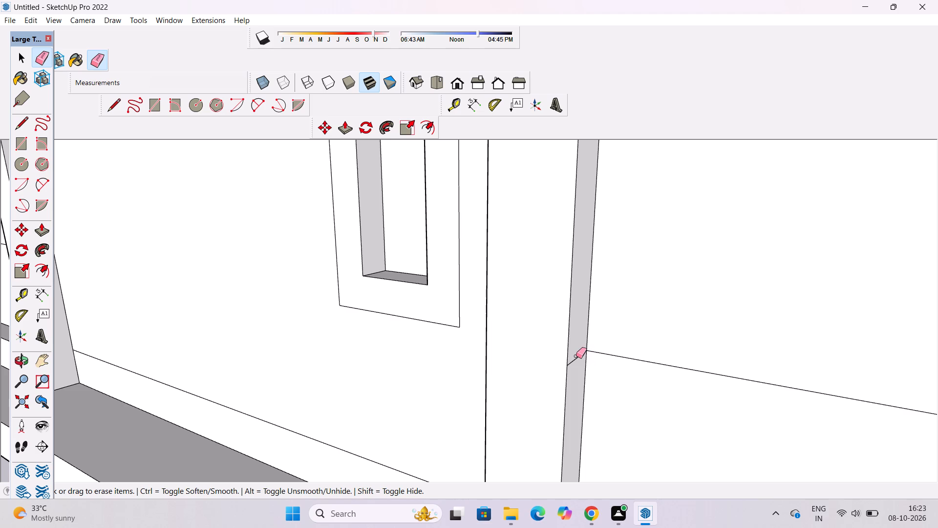
drag(576, 356, 576, 364)
Erase the short seam edges crossing the lower handle-side face of the right divider and the right frame's inner face.
key(o)
scroll(403, 346, down, 10)
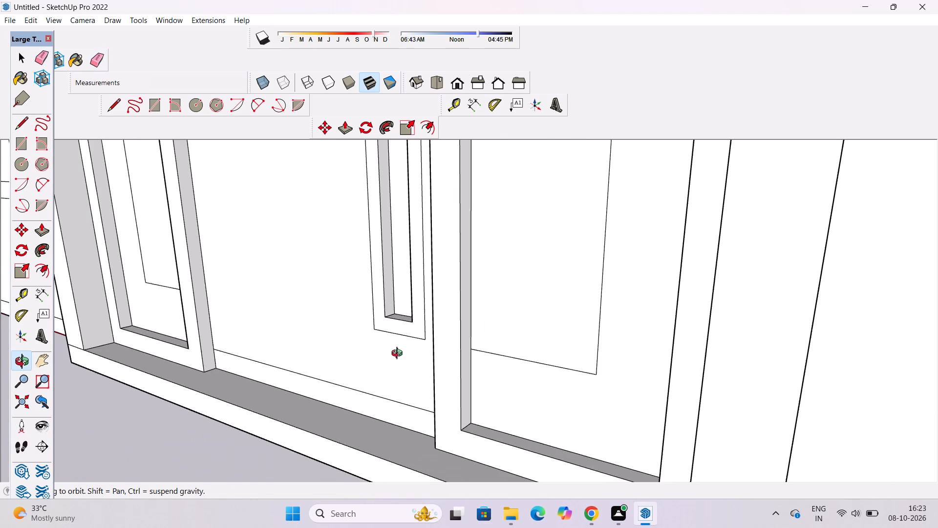
drag(399, 356, 551, 353)
scroll(562, 348, down, 4)
drag(546, 364, 649, 363)
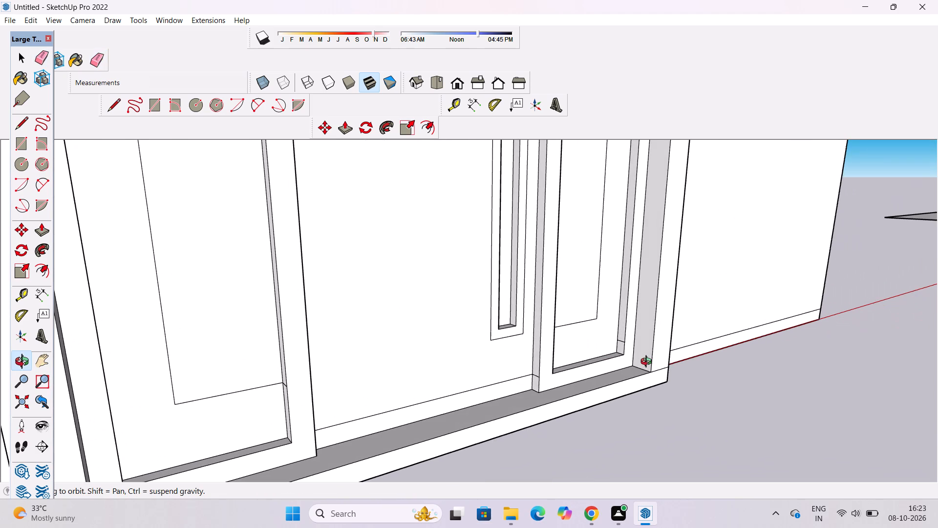
key(e)
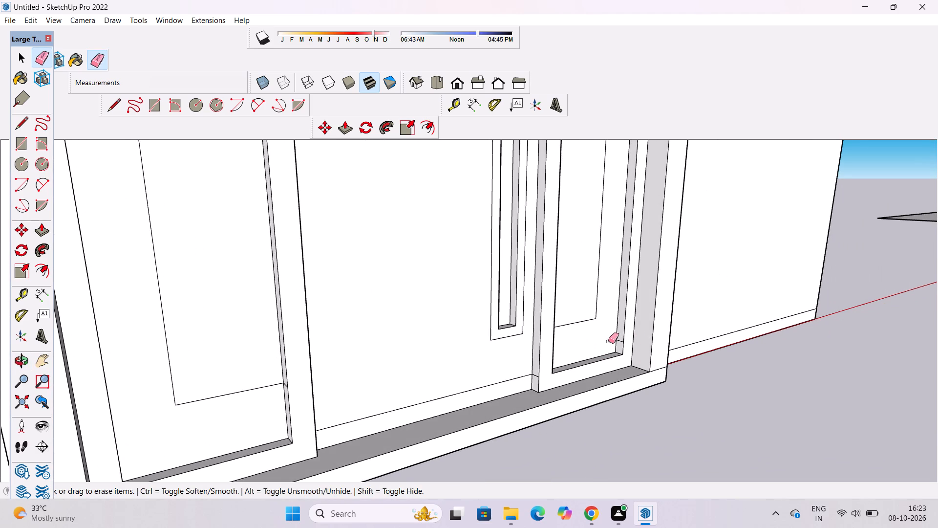
scroll(607, 341, up, 5)
scroll(470, 408, up, 8)
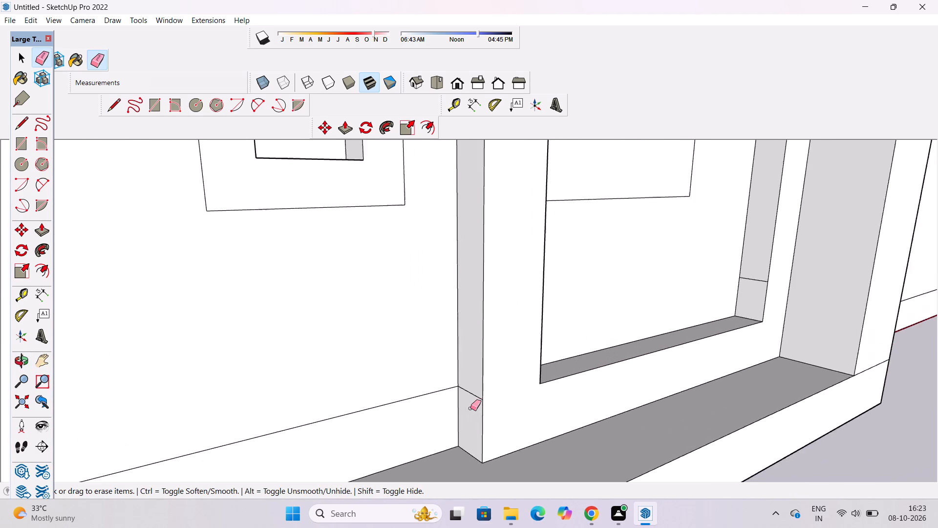
scroll(470, 408, up, 2)
drag(473, 387, 473, 396)
scroll(400, 404, down, 9)
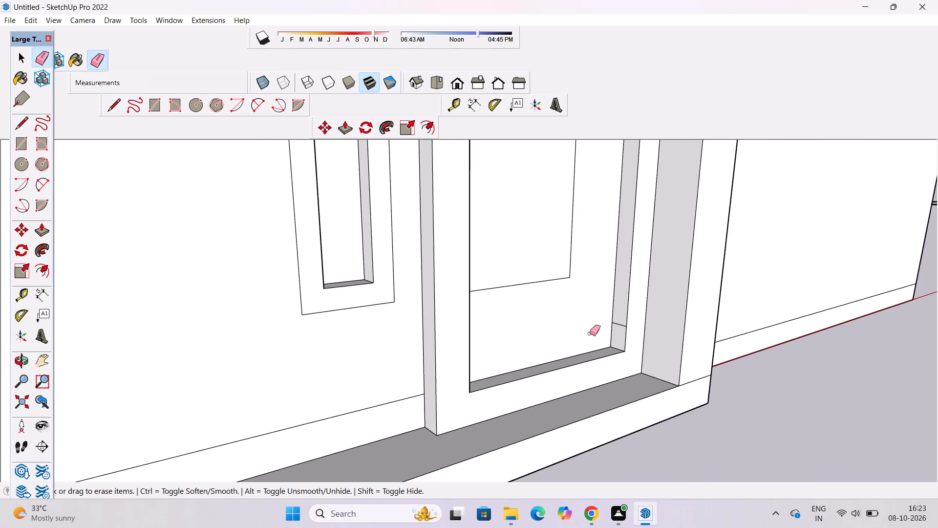
scroll(597, 327, up, 4)
drag(636, 313, 631, 326)
Examine the doorway's cleaned frame faces, sill and handle, and the whole block from below, front and above.
key(o)
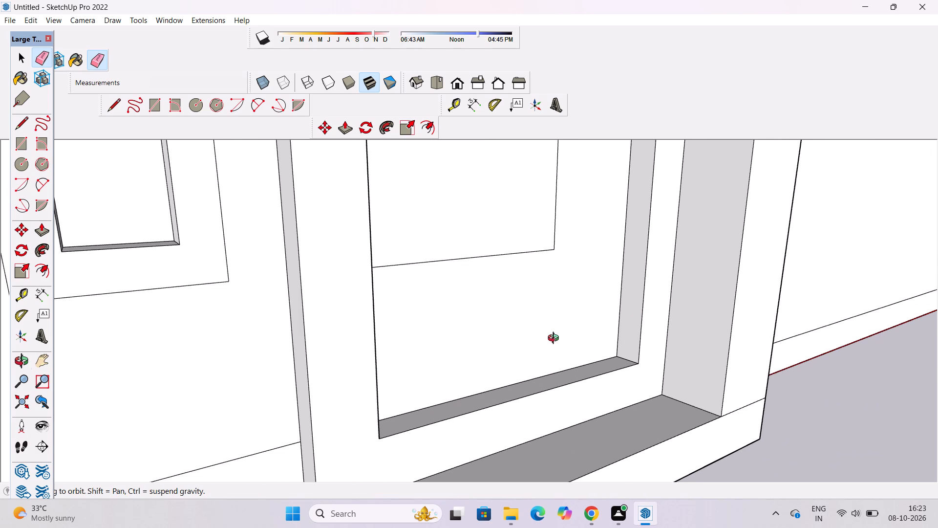
scroll(555, 339, down, 11)
drag(652, 374, 405, 188)
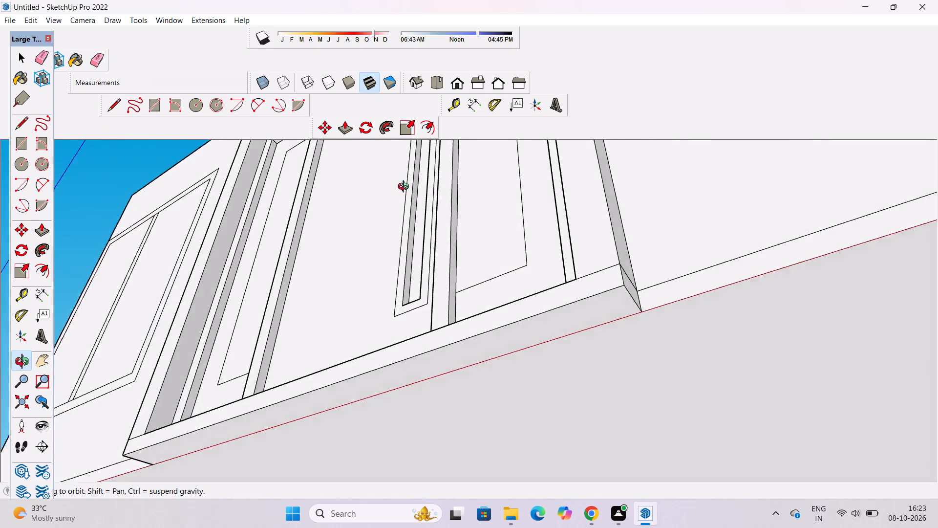
drag(405, 188, 620, 436)
scroll(491, 374, down, 4)
shift+drag(531, 368, 547, 445)
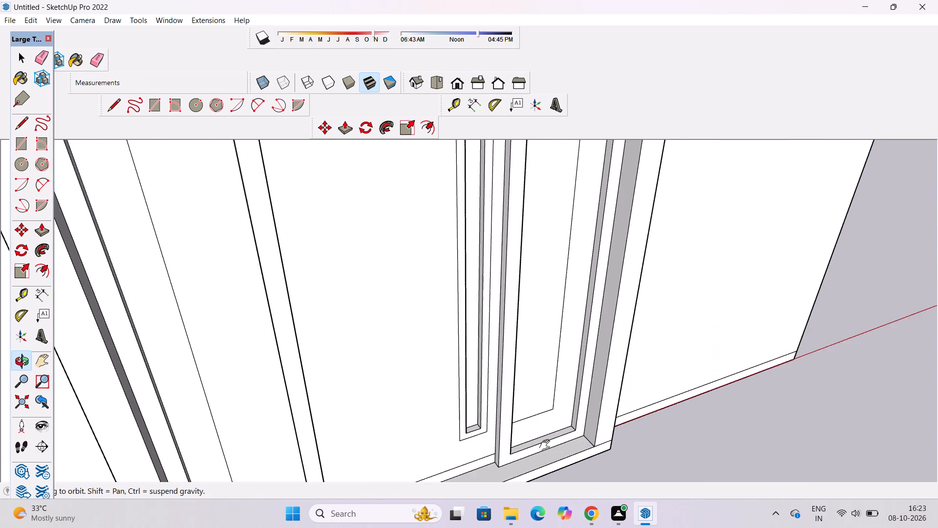
shift+drag(547, 445, 547, 446)
drag(540, 438, 485, 290)
scroll(485, 290, down, 3)
shift+drag(484, 290, 488, 319)
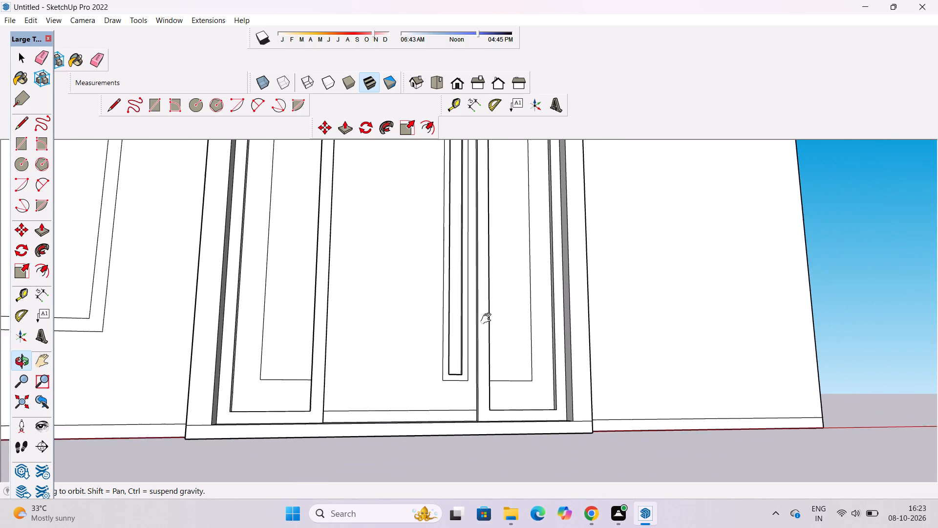
shift+drag(488, 319, 488, 324)
scroll(488, 324, down, 3)
drag(495, 319, 485, 336)
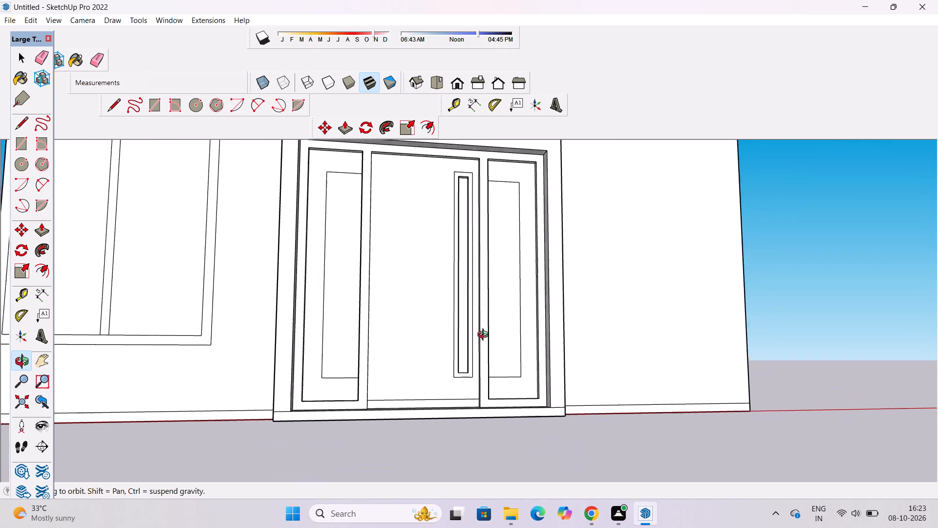
drag(485, 336, 478, 343)
scroll(478, 337, down, 2)
shift+drag(505, 281, 509, 330)
drag(483, 301, 441, 190)
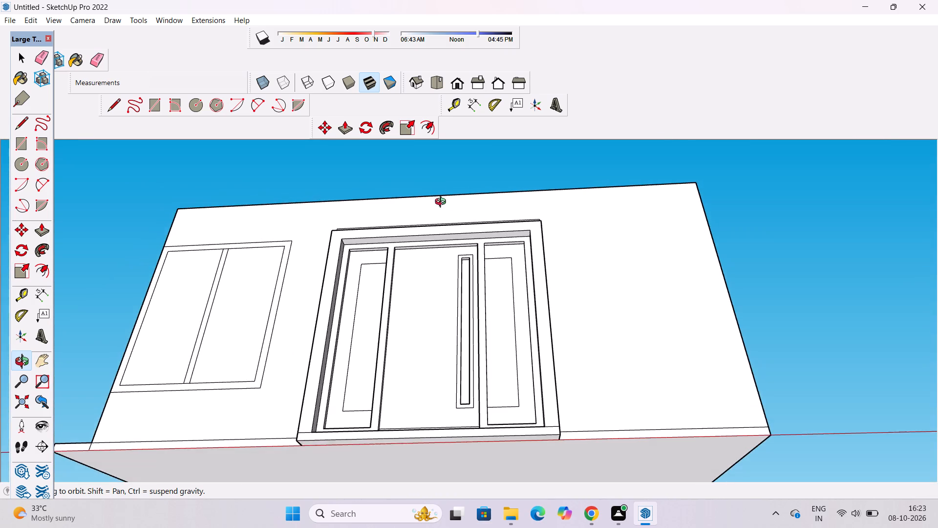
drag(450, 225, 466, 400)
drag(466, 400, 422, 422)
scroll(444, 397, down, 4)
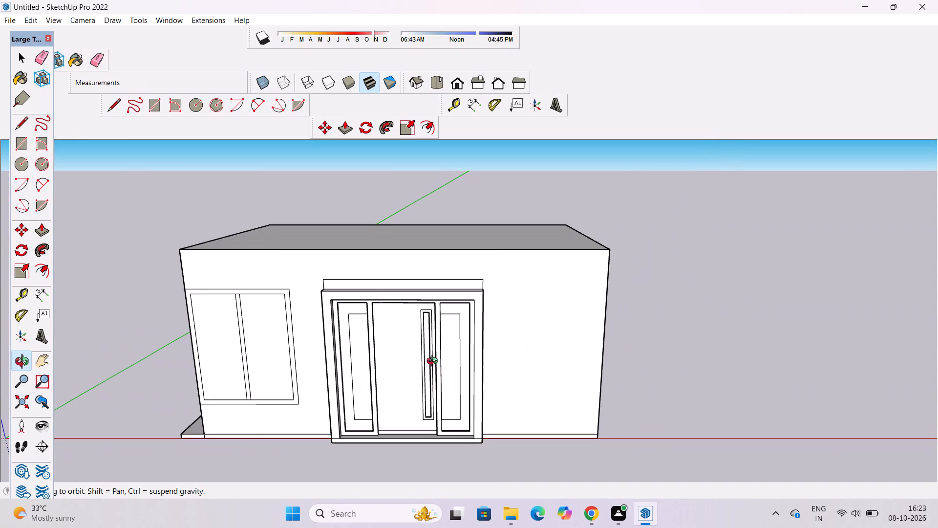
drag(405, 360, 561, 384)
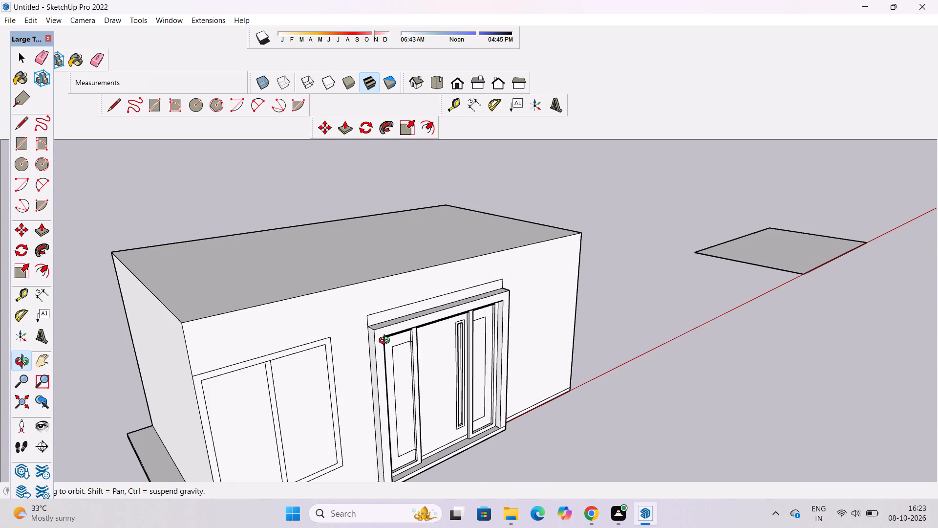
scroll(386, 342, up, 3)
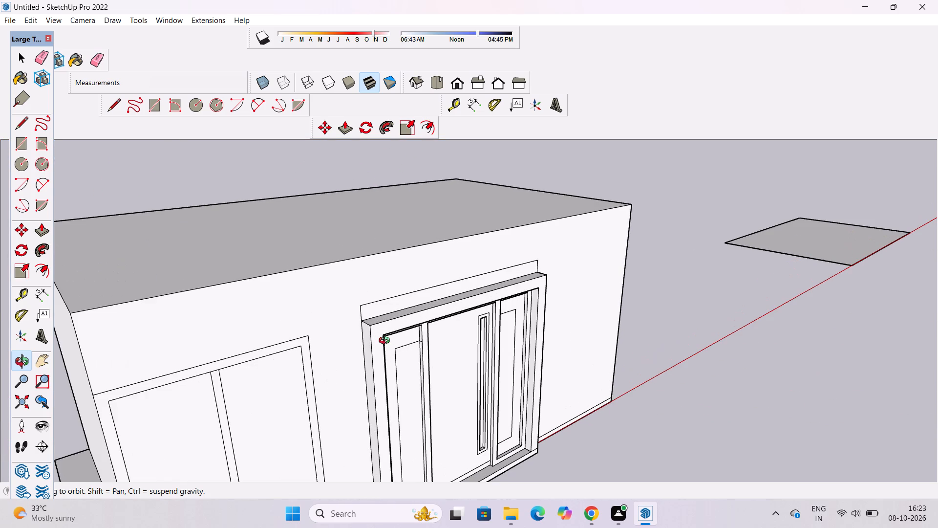
scroll(386, 342, down, 1)
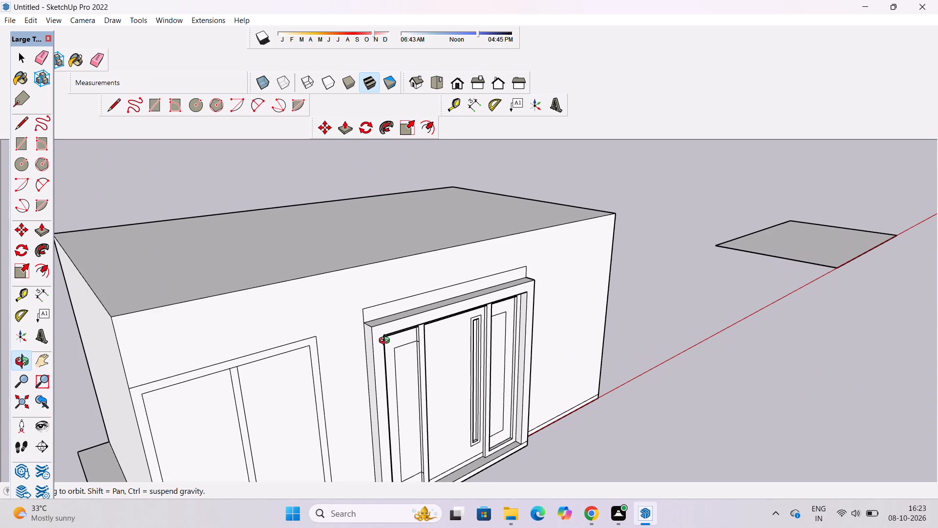
Push/Pull the narrow strip above the doorway outward by 5' as a canopy.
drag(428, 398, 430, 341)
drag(430, 341, 475, 322)
scroll(431, 271, up, 2)
drag(430, 271, 420, 311)
drag(420, 311, 398, 321)
drag(397, 321, 404, 325)
key(space)
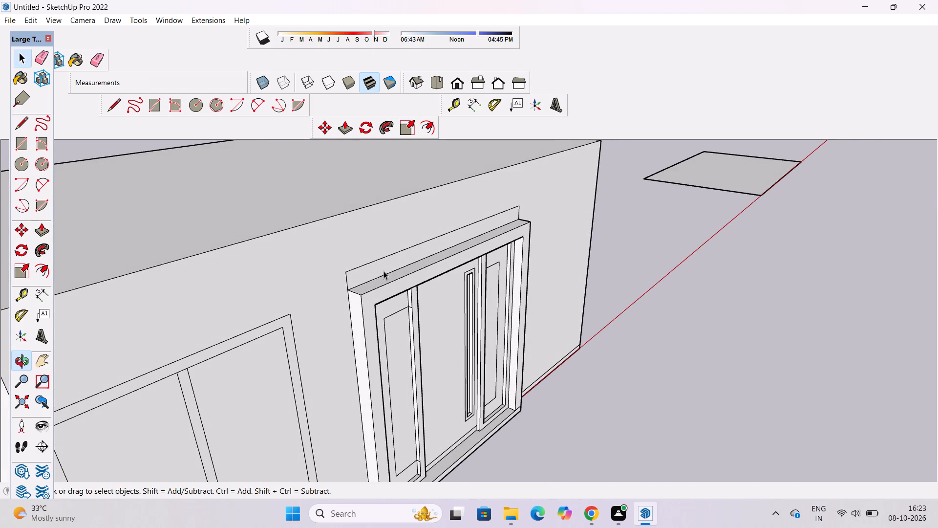
click(383, 266)
key(p)
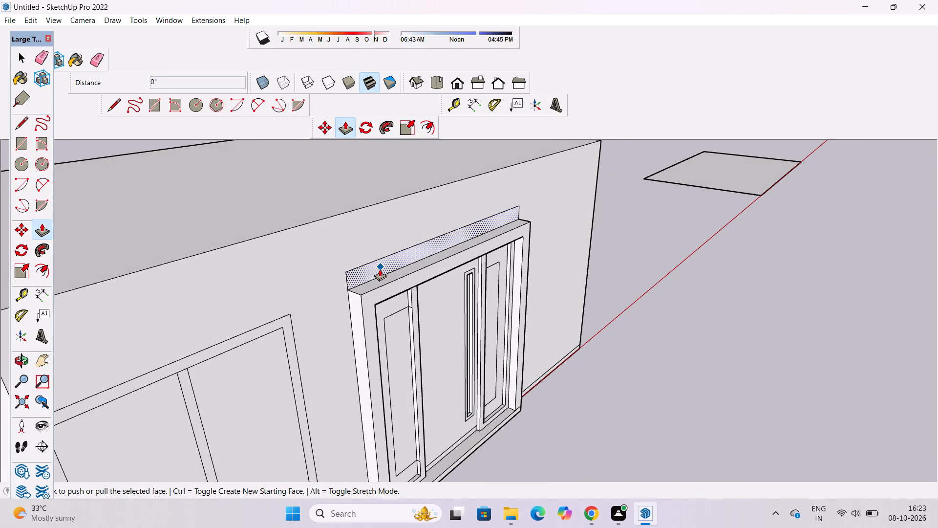
click(381, 271)
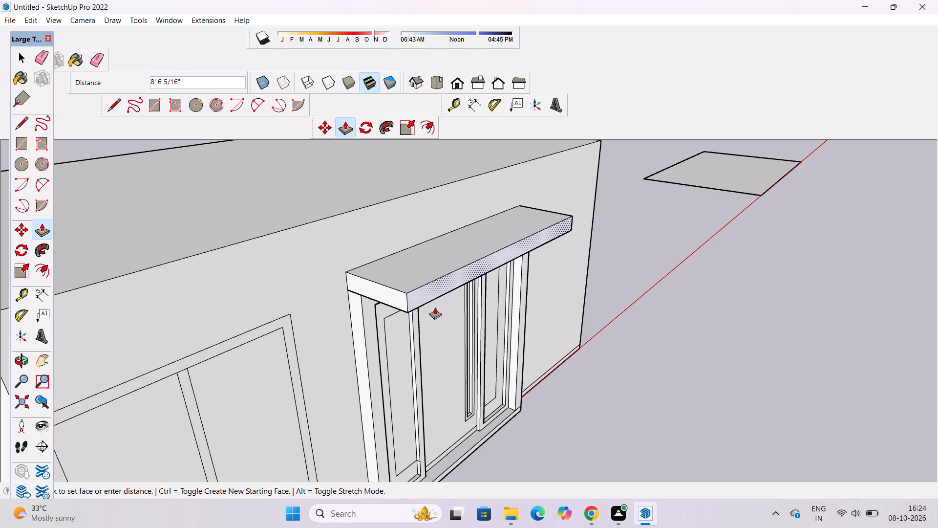
text(5')
key(Return)
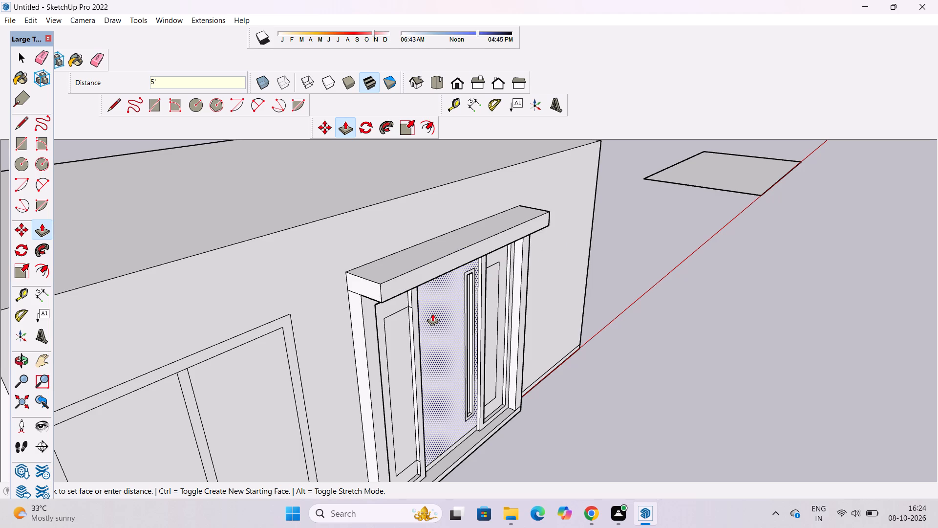
Examine the canopy above the doorway from above, from below and from the front.
key(o)
scroll(438, 286, down, 5)
drag(481, 342, 444, 330)
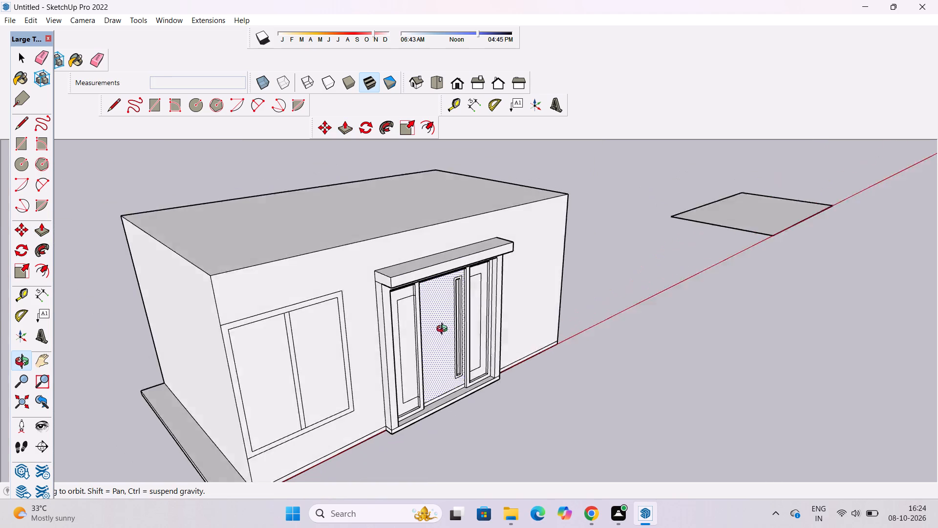
drag(444, 330, 412, 323)
key(space)
key(o)
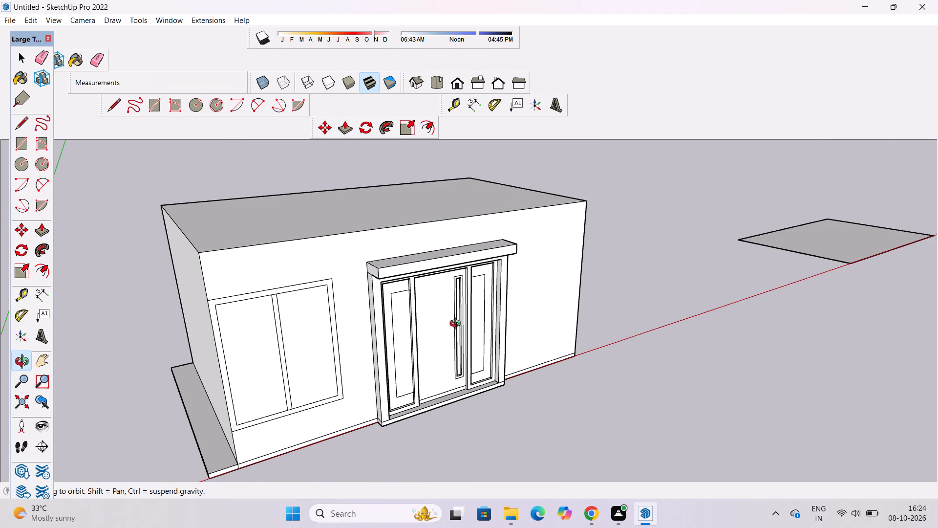
scroll(464, 335, up, 2)
shift+drag(518, 356, 495, 356)
drag(495, 356, 339, 173)
drag(395, 254, 608, 342)
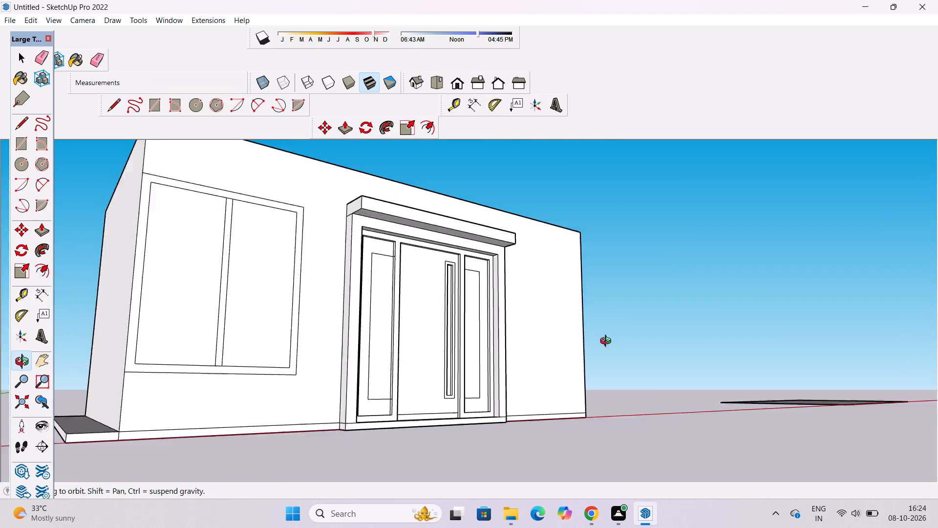
drag(608, 342, 632, 360)
Erase the seam edges between the canopy's end faces and the doorway frame's outer side faces at both ends.
scroll(519, 310, up, 1)
drag(480, 308, 509, 349)
scroll(311, 203, up, 6)
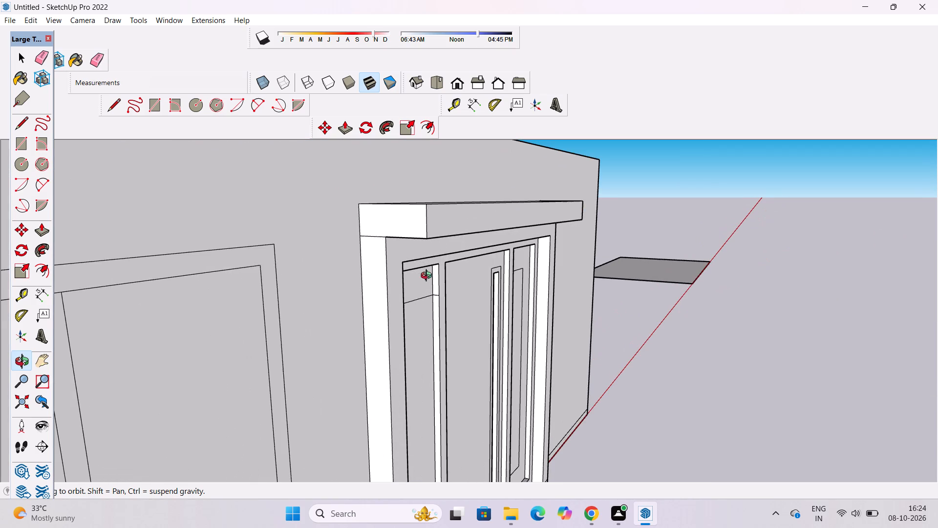
shift+drag(395, 264, 376, 303)
scroll(347, 284, up, 4)
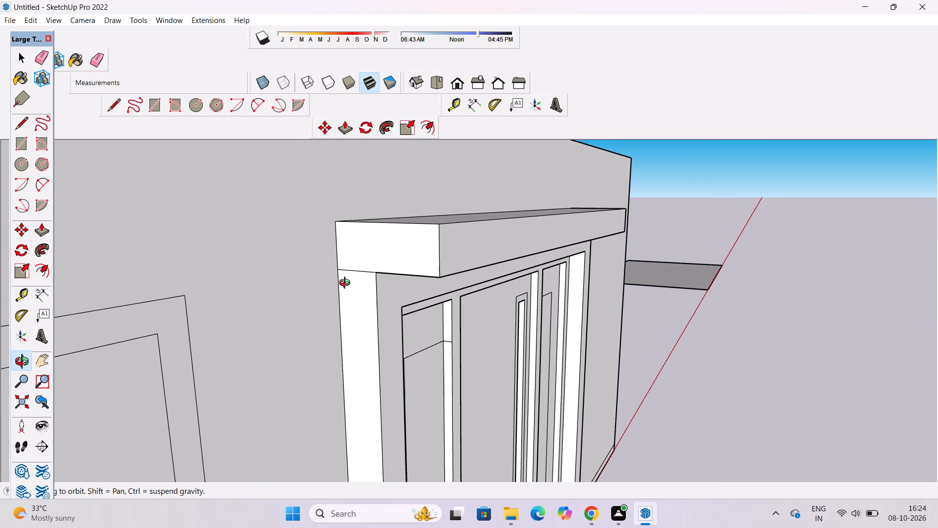
key(e)
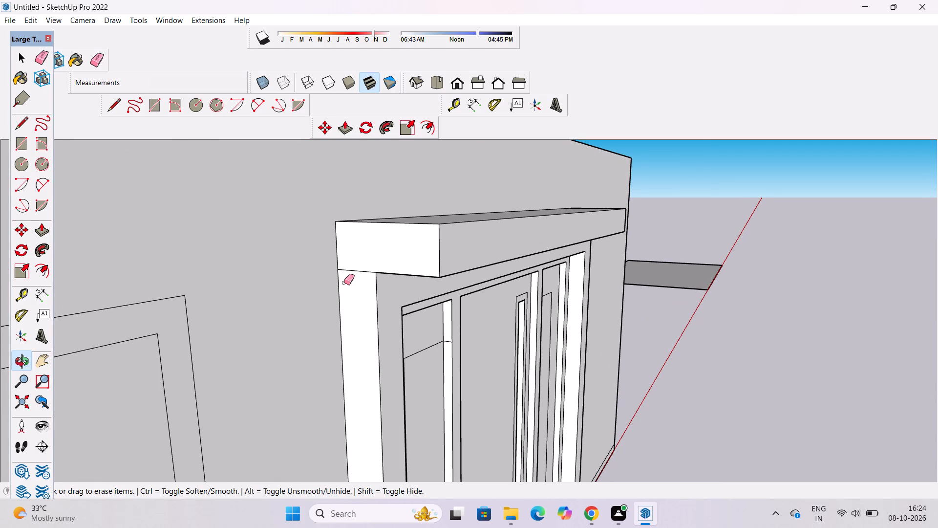
scroll(351, 315, up, 1)
drag(366, 259, 363, 278)
key(o)
drag(664, 312, 288, 229)
scroll(447, 201, down, 5)
drag(669, 283, 541, 363)
key(e)
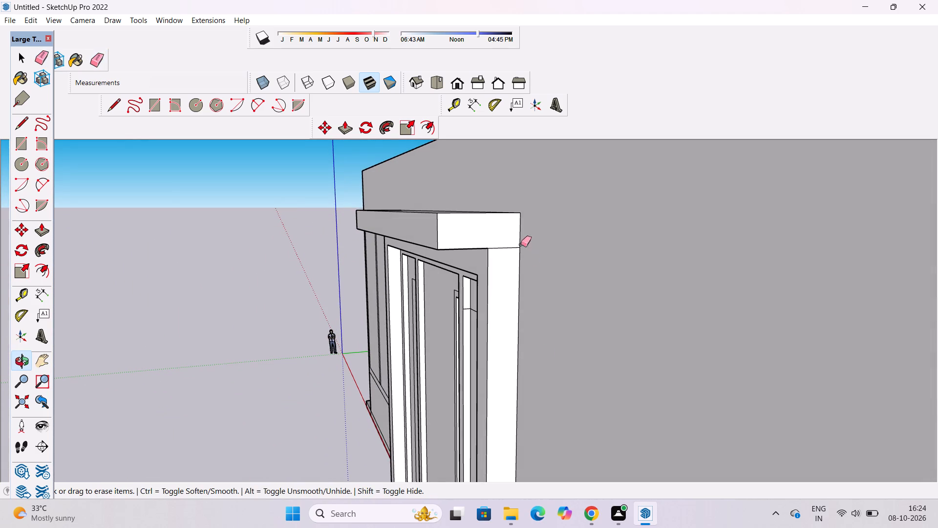
drag(509, 234, 508, 253)
Erase the short seam edge crossing the doorway frame's outer side face at the level of the slab's top.
key(space)
text(o)
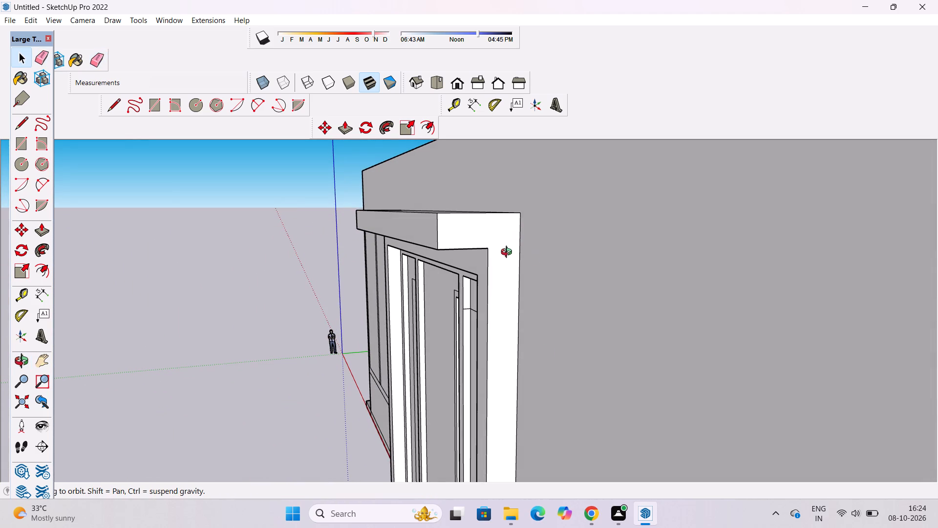
scroll(506, 230, down, 5)
drag(472, 288, 472, 292)
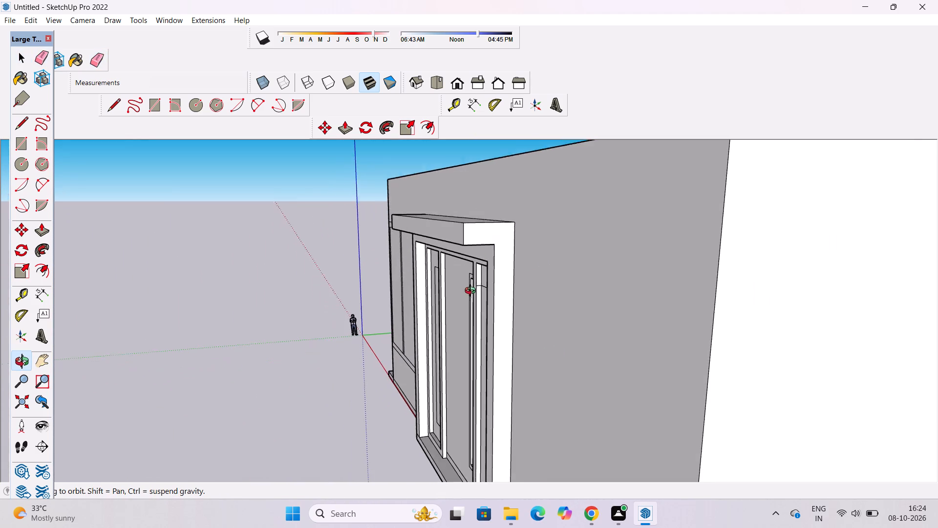
drag(472, 292, 560, 320)
drag(569, 326, 614, 334)
drag(614, 336, 545, 321)
scroll(532, 310, up, 5)
drag(547, 315, 515, 311)
scroll(507, 298, up, 8)
drag(507, 298, 465, 296)
scroll(462, 286, up, 9)
shift+drag(488, 279, 486, 280)
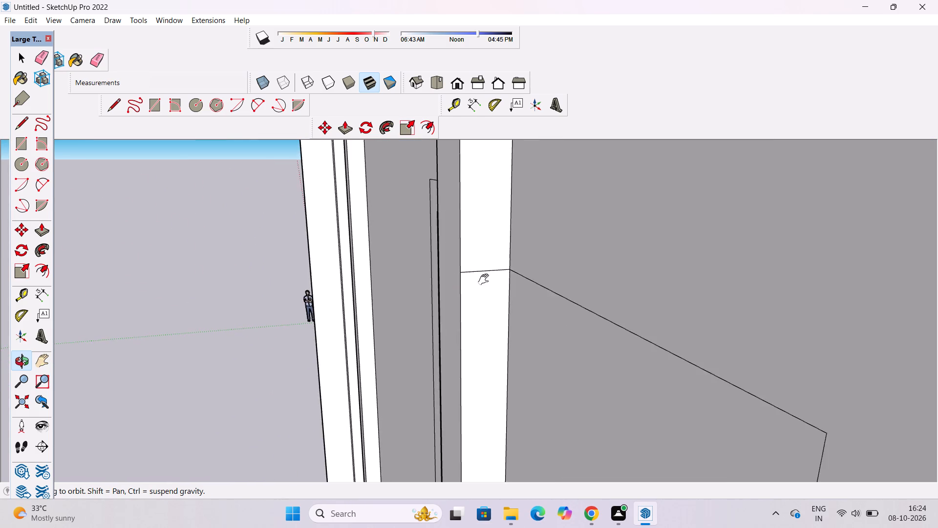
shift+drag(486, 280, 478, 285)
scroll(478, 285, up, 3)
key(e)
drag(478, 265, 471, 281)
key(space)
Examine the doorway, its canopy and the window from the front, from below and from above.
key(o)
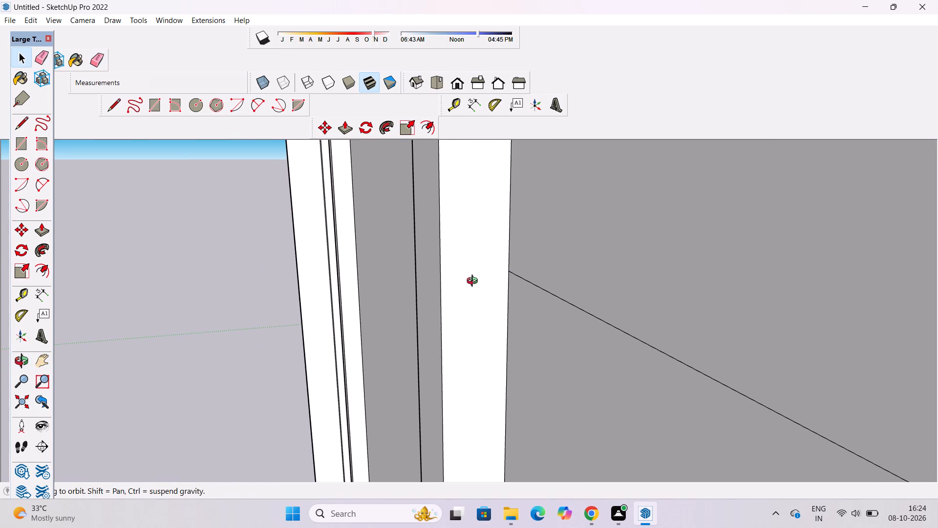
scroll(454, 254, down, 12)
drag(445, 300, 801, 304)
scroll(706, 242, down, 3)
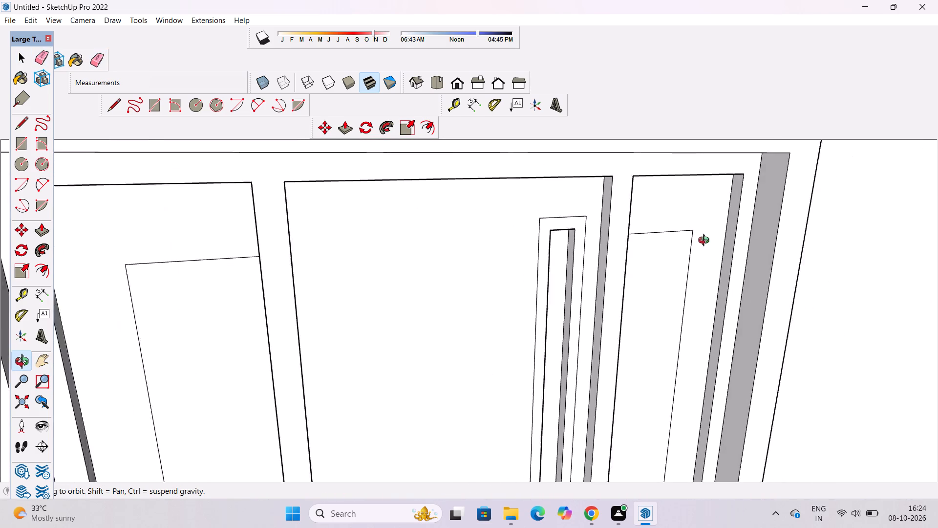
scroll(706, 242, down, 3)
shift+drag(715, 329, 697, 194)
scroll(709, 232, down, 4)
drag(731, 303, 509, 318)
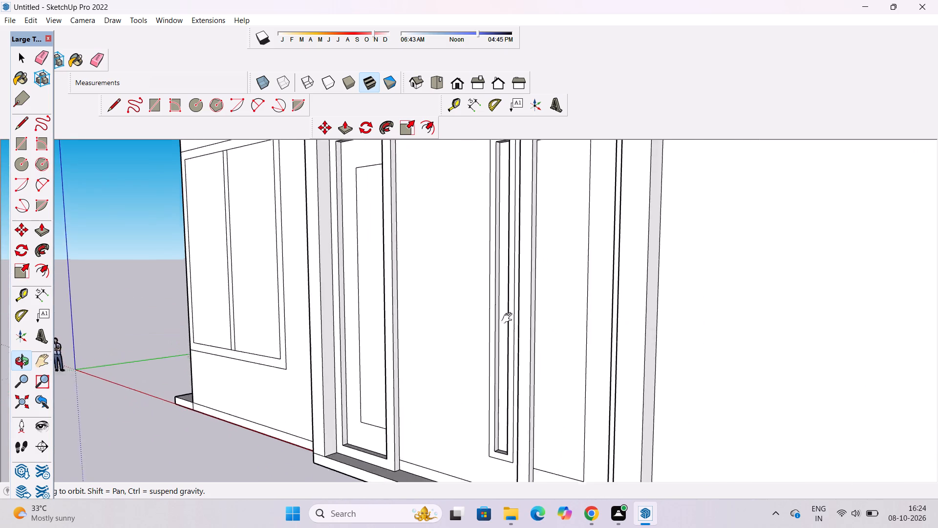
drag(509, 318, 568, 339)
scroll(584, 234, down, 1)
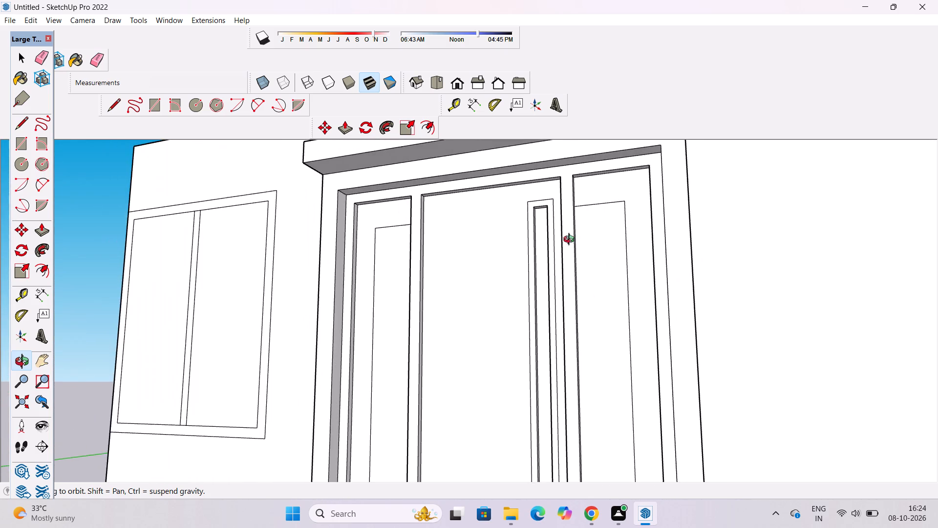
scroll(499, 252, up, 4)
drag(476, 290, 448, 437)
scroll(488, 321, down, 5)
drag(502, 369, 554, 396)
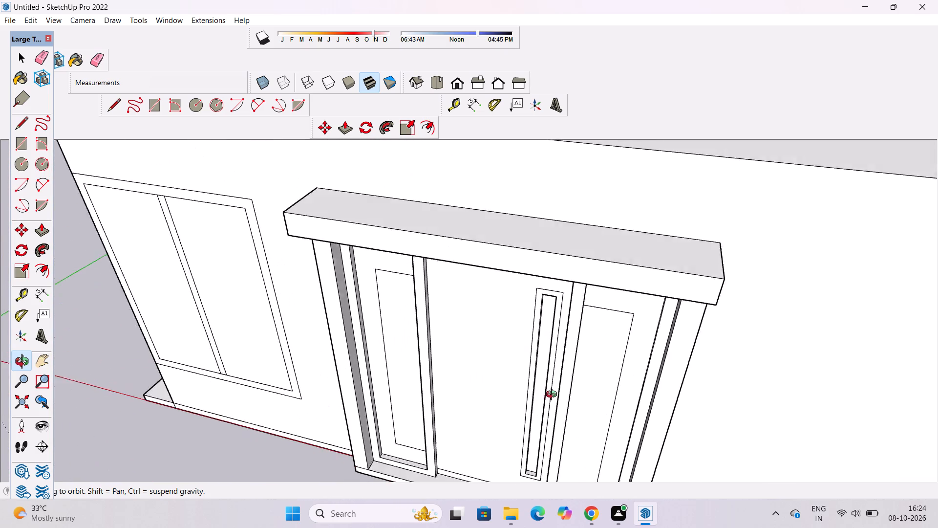
drag(554, 396, 555, 396)
drag(558, 403, 583, 314)
shift+drag(579, 377, 623, 267)
shift+drag(647, 322, 555, 404)
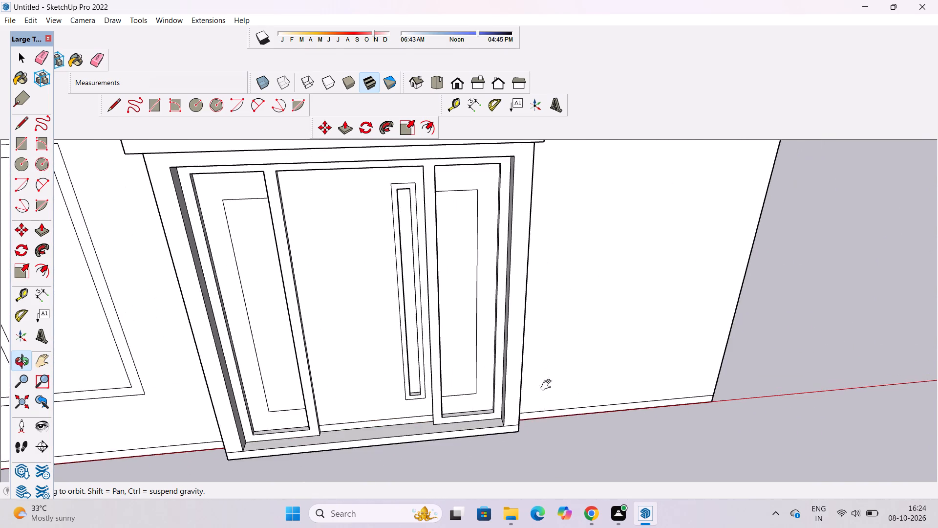
scroll(537, 355, down, 5)
drag(542, 364, 471, 279)
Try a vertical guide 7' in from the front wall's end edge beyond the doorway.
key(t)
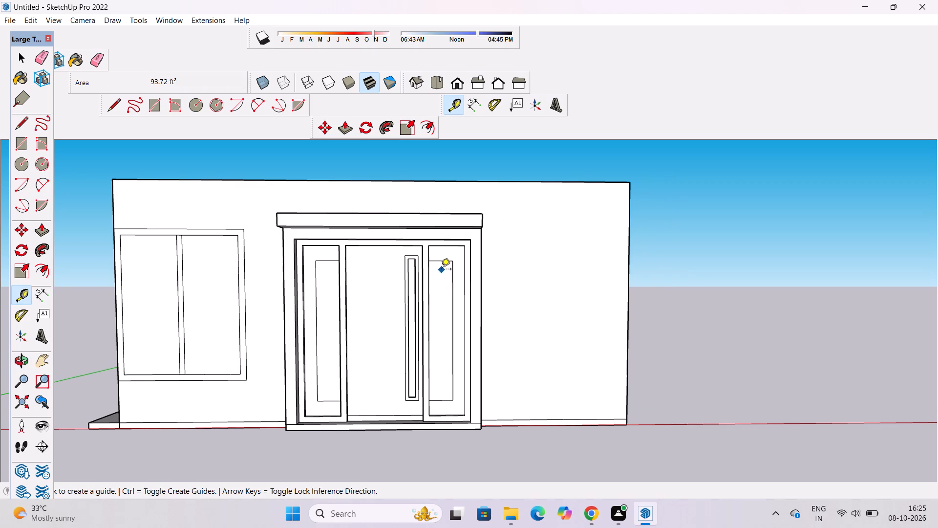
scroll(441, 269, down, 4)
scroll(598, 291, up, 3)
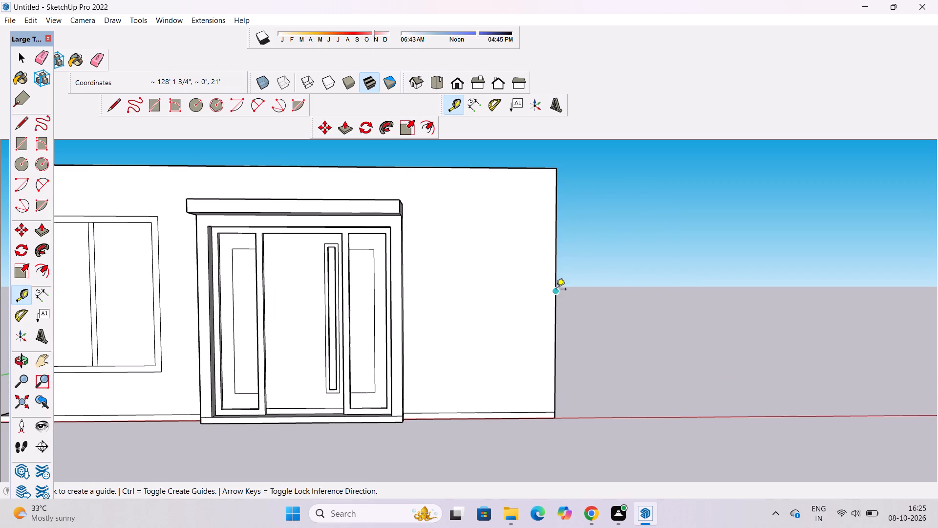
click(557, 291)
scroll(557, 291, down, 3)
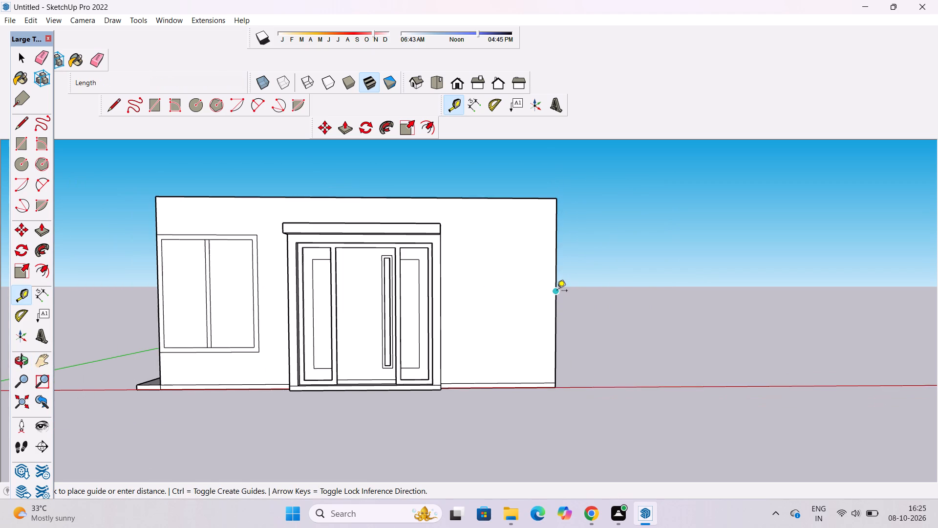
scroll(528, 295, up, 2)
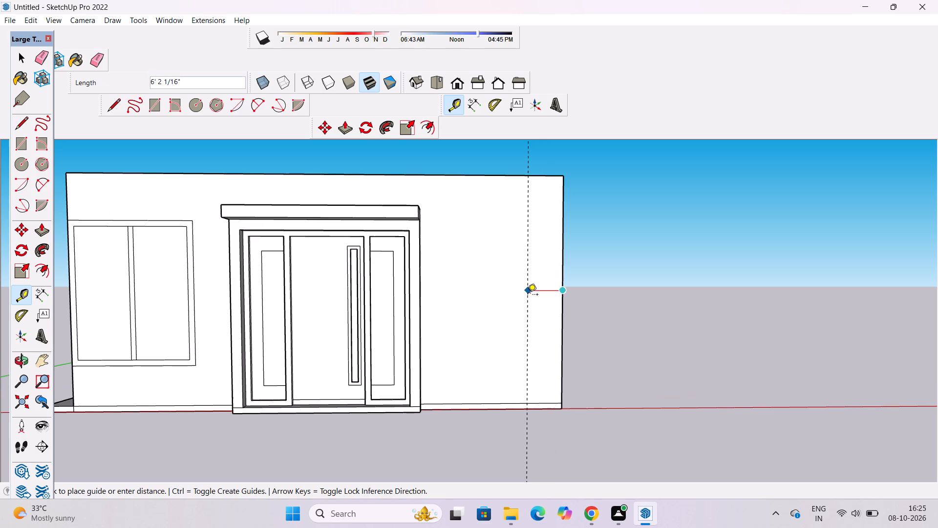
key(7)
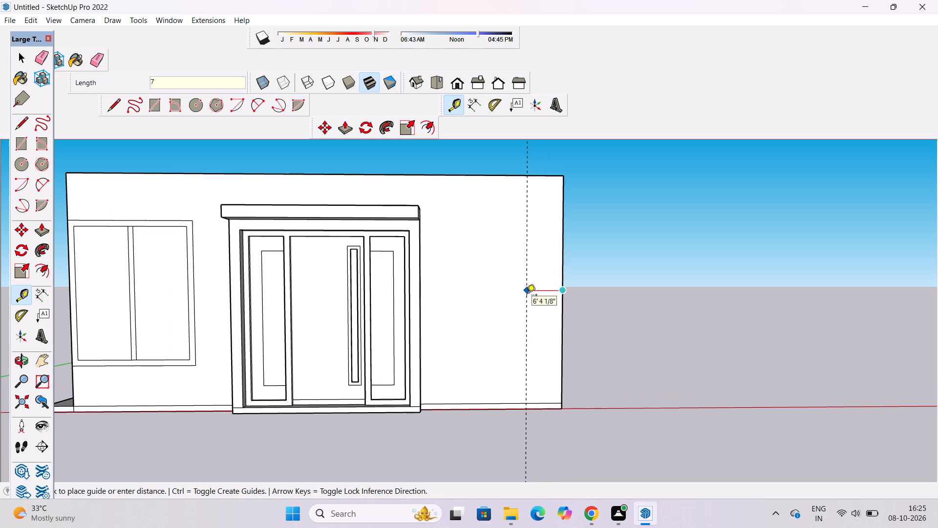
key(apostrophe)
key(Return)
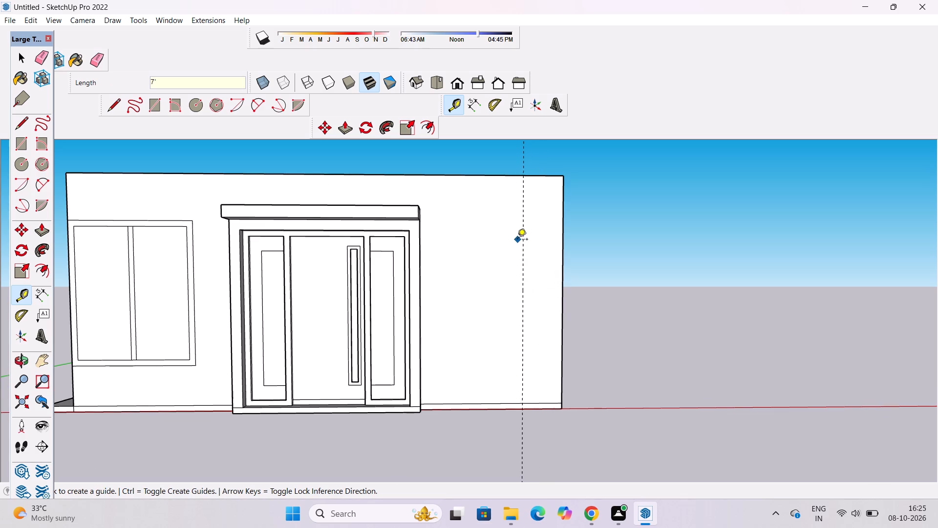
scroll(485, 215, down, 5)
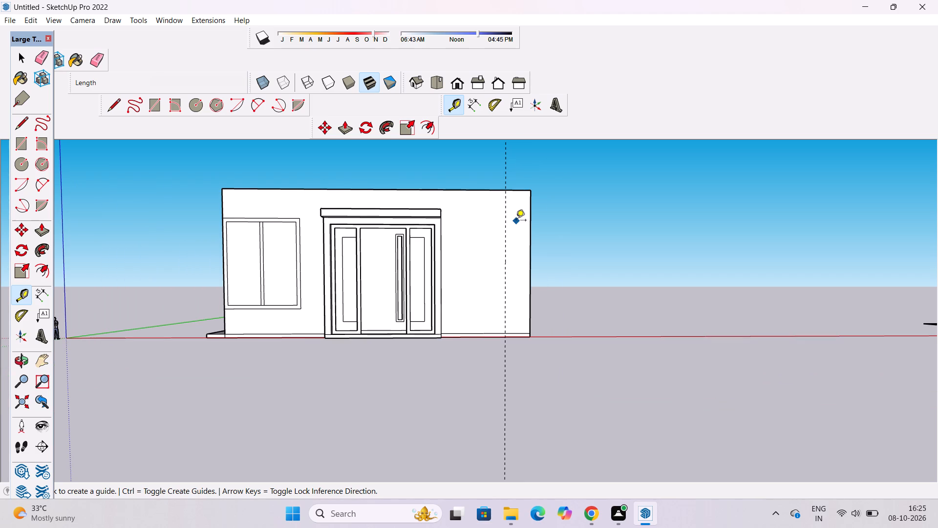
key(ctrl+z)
Place a vertical guide on the blank front wall 10' from the doorway frame's outer side edge.
key(space)
key(o)
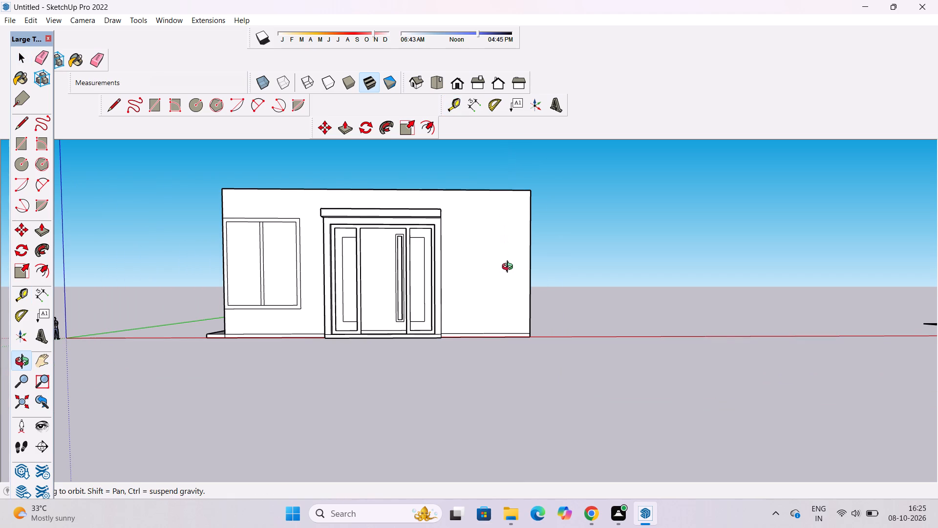
drag(510, 268, 482, 286)
scroll(477, 281, up, 3)
shift+drag(475, 275, 431, 283)
scroll(431, 283, up, 3)
shift+drag(431, 283, 409, 286)
shift+drag(409, 286, 385, 294)
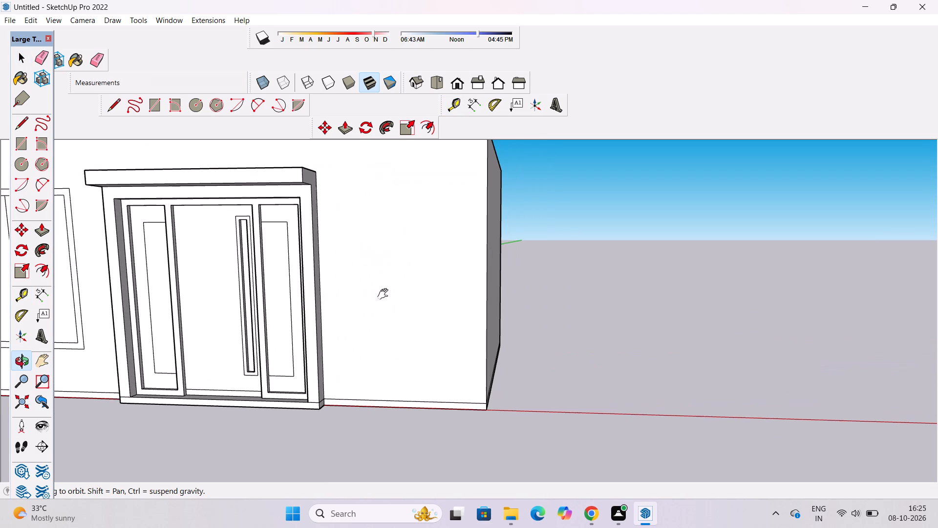
key(t)
scroll(382, 289, down, 2)
scroll(340, 240, up, 1)
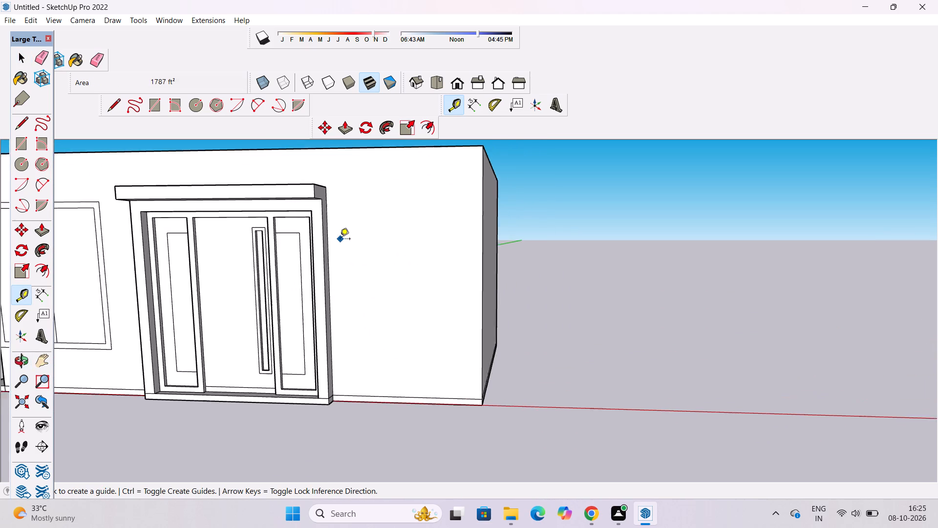
scroll(340, 240, up, 1)
click(328, 219)
scroll(395, 230, down, 4)
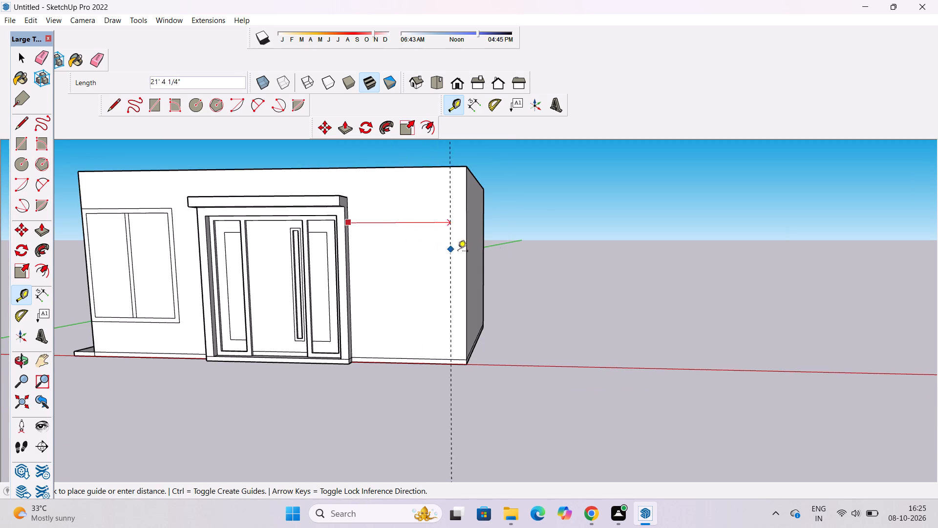
scroll(564, 254, down, 6)
scroll(489, 242, up, 4)
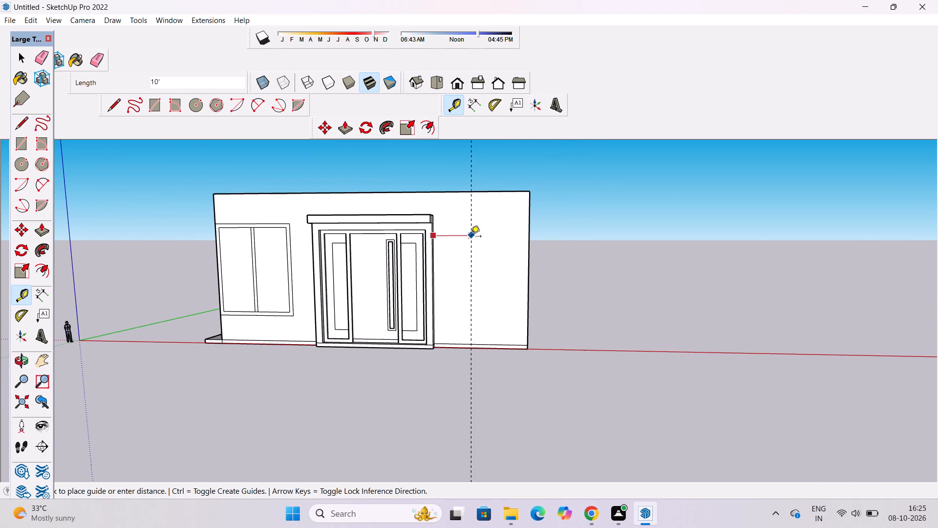
text(10')
key(Return)
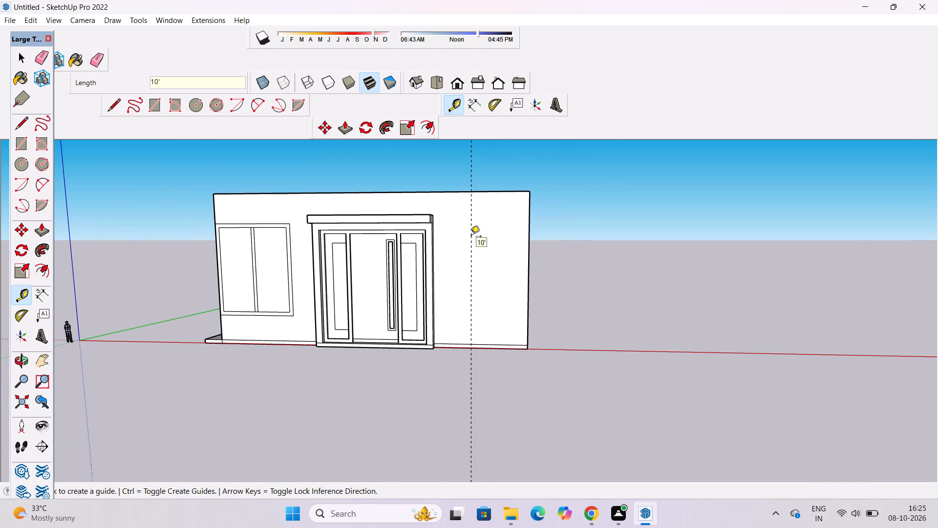
Place a second vertical guide 11' from the first one, towards the front wall's far end.
click(473, 217)
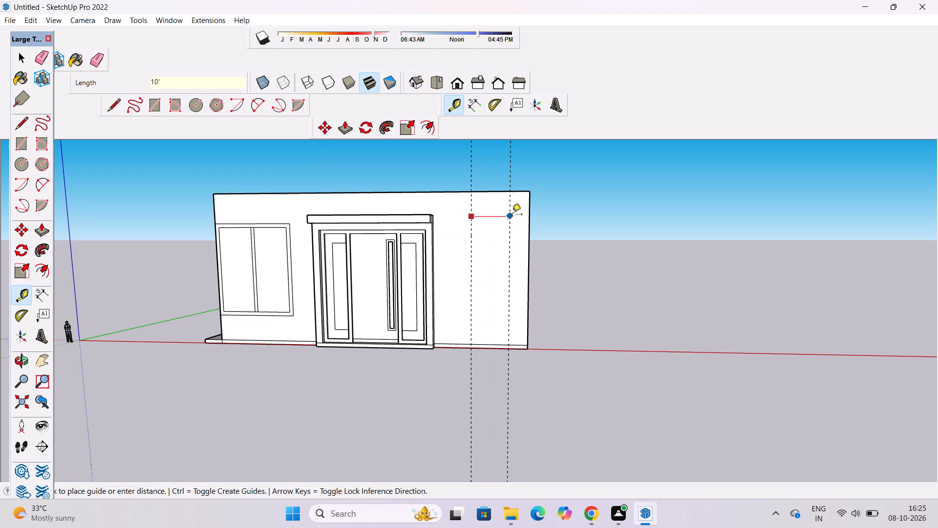
scroll(512, 215, up, 1)
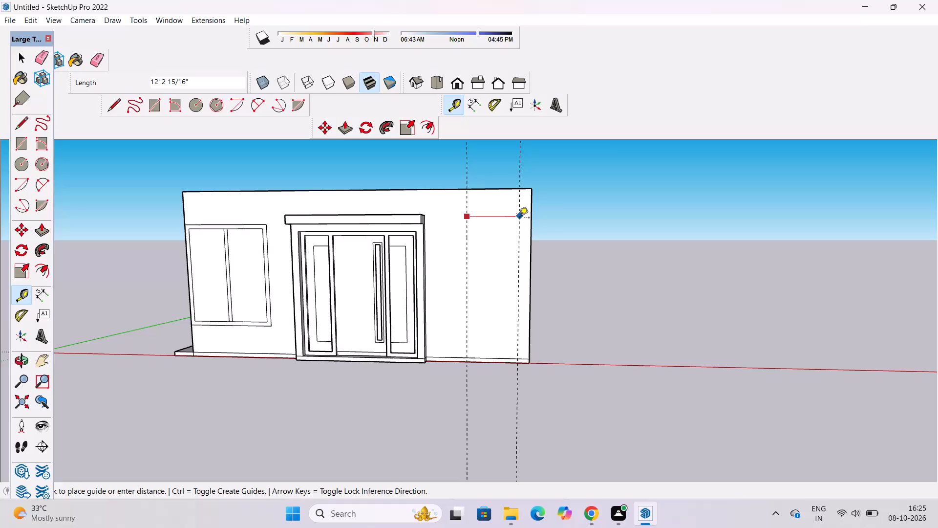
text(11')
key(Return)
key(space)
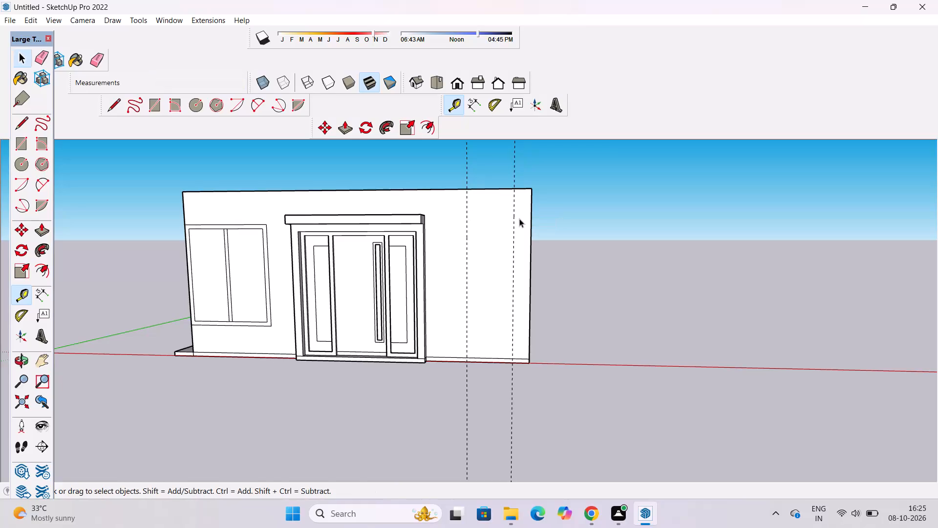
Push/Pull the slab's narrow side face outward by 3' at the block's end nearest the guides.
key(o)
shift+drag(519, 234, 489, 235)
drag(529, 266, 534, 324)
drag(535, 327, 452, 330)
drag(576, 356, 474, 362)
shift+scroll(427, 359, up, 5)
shift+drag(422, 356, 404, 374)
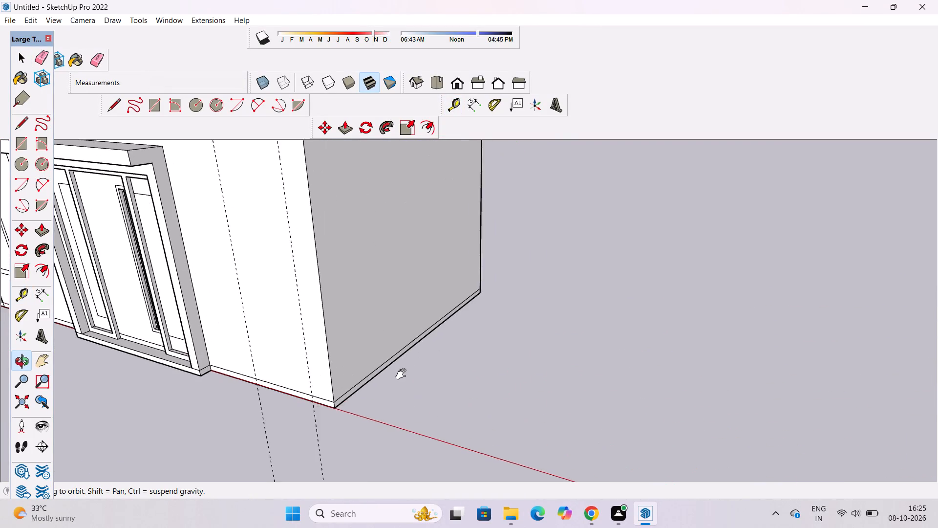
shift+drag(403, 374, 440, 376)
scroll(434, 375, up, 4)
shift+drag(422, 374, 385, 396)
drag(381, 396, 407, 385)
click(408, 389)
shift+drag(408, 387, 425, 370)
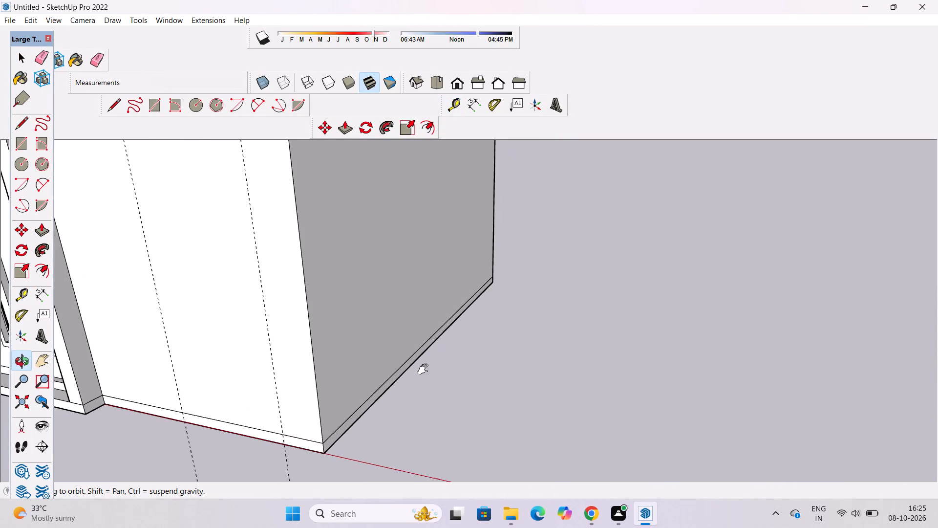
shift+drag(425, 370, 430, 366)
shift+drag(422, 374, 404, 412)
drag(403, 412, 413, 395)
shift+drag(400, 414, 398, 402)
scroll(391, 410, up, 4)
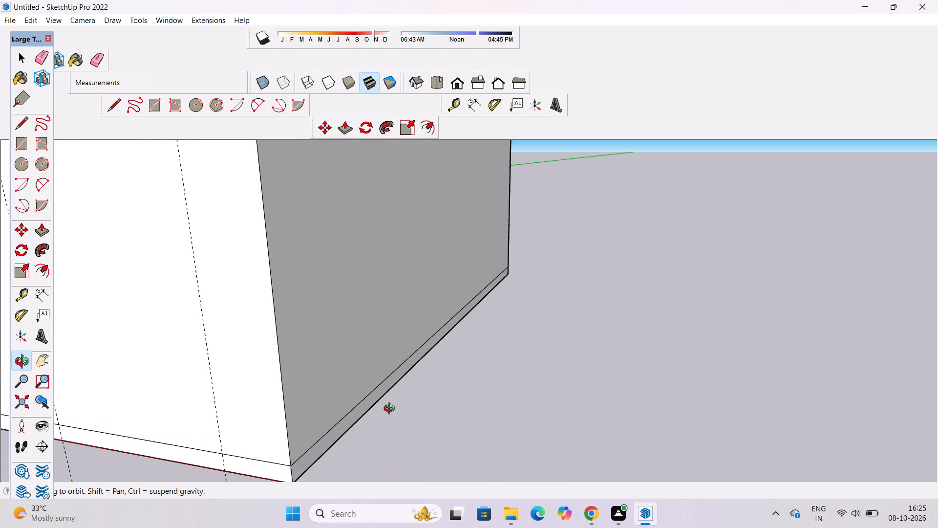
key(space)
click(370, 399)
key(p)
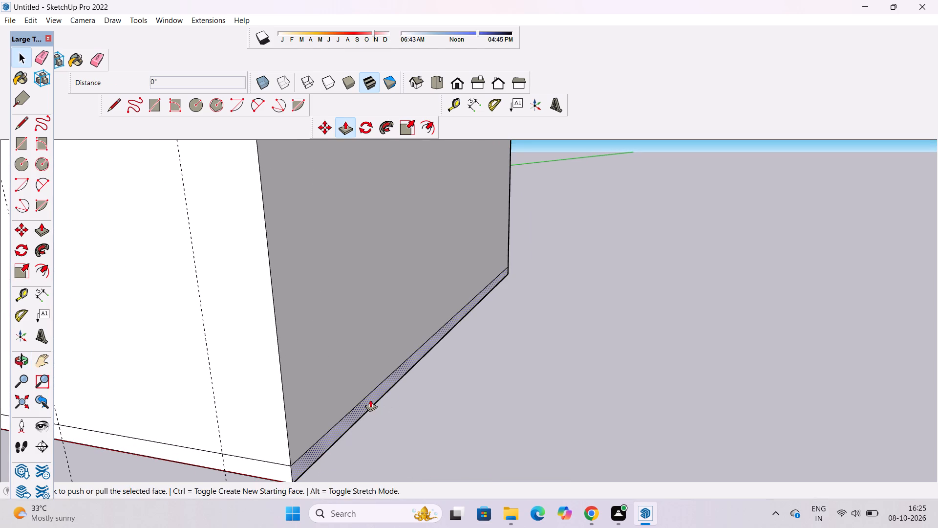
click(370, 399)
scroll(382, 396, down, 7)
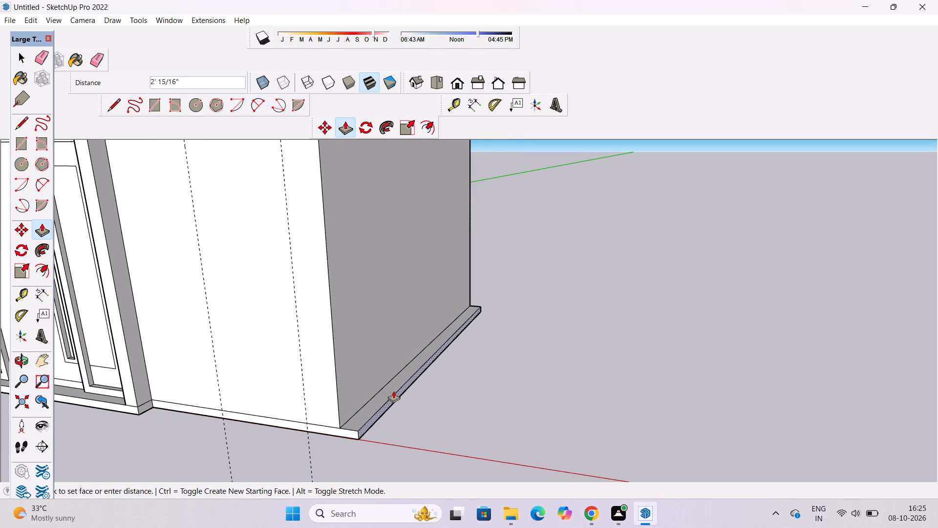
key(3)
key(apostrophe)
key(Return)
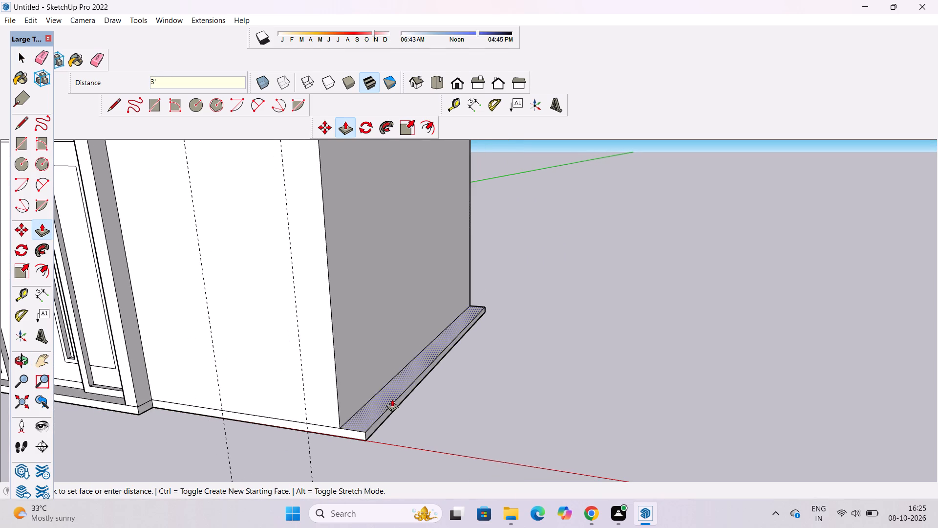
Push/Pull the block's end wall outward until it is flush with the extended slab's edge.
click(351, 387)
click(367, 430)
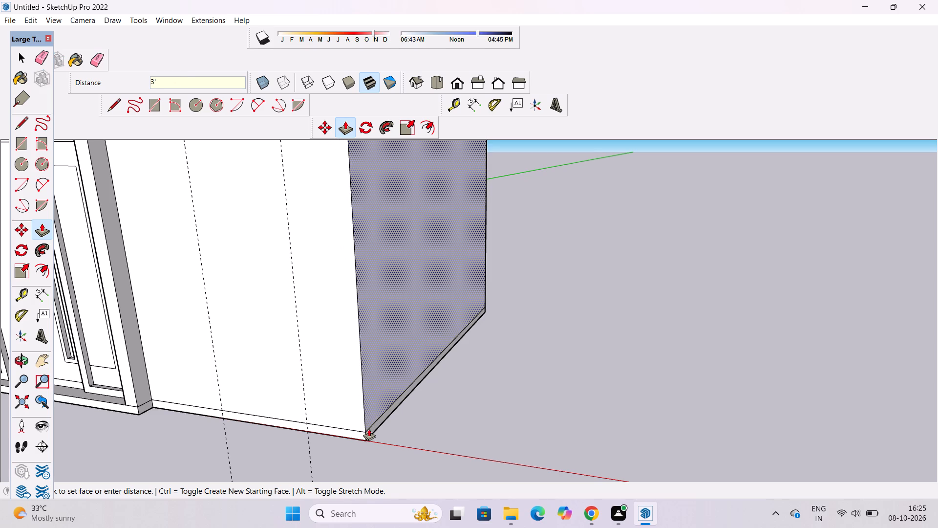
key(space)
Examine the lengthened block and the two guides on its front wall from the front and the end.
key(o)
scroll(465, 384, down, 9)
drag(383, 390, 416, 329)
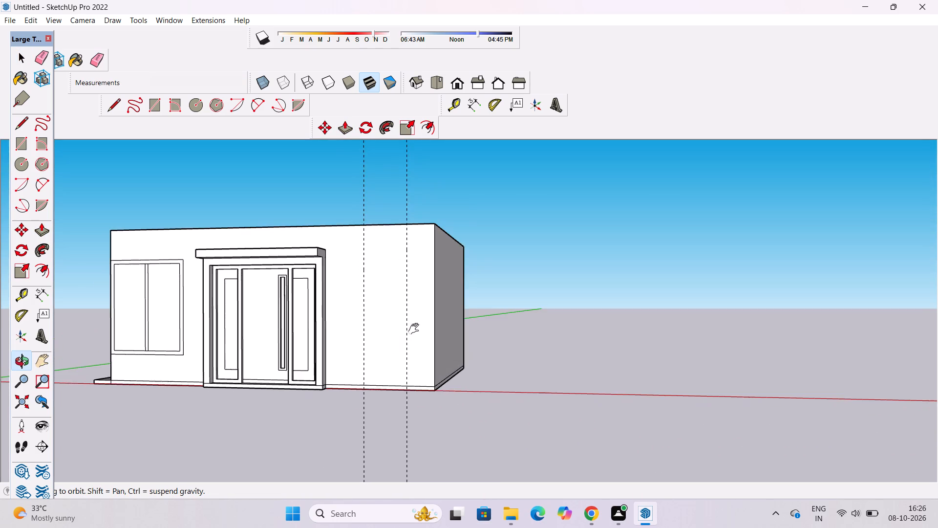
shift+drag(400, 337, 468, 338)
drag(486, 353, 520, 363)
shift+drag(492, 357, 485, 360)
shift+drag(485, 360, 469, 362)
shift+scroll(471, 353, up, 2)
shift+drag(472, 351, 398, 370)
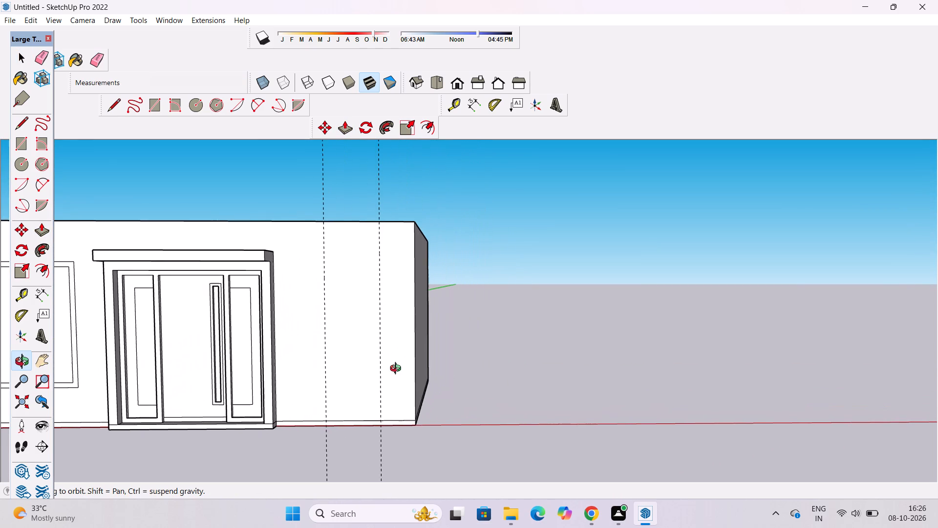
shift+drag(395, 368, 430, 382)
shift+drag(430, 383, 430, 391)
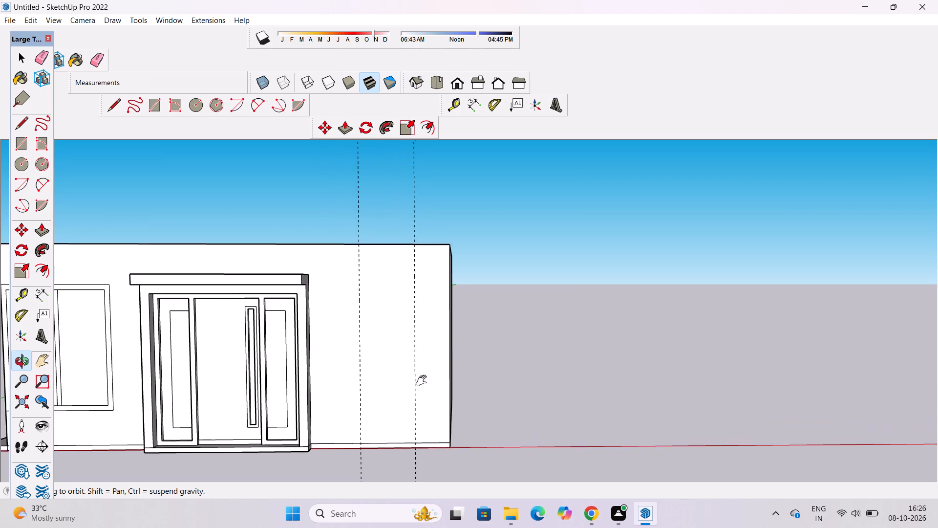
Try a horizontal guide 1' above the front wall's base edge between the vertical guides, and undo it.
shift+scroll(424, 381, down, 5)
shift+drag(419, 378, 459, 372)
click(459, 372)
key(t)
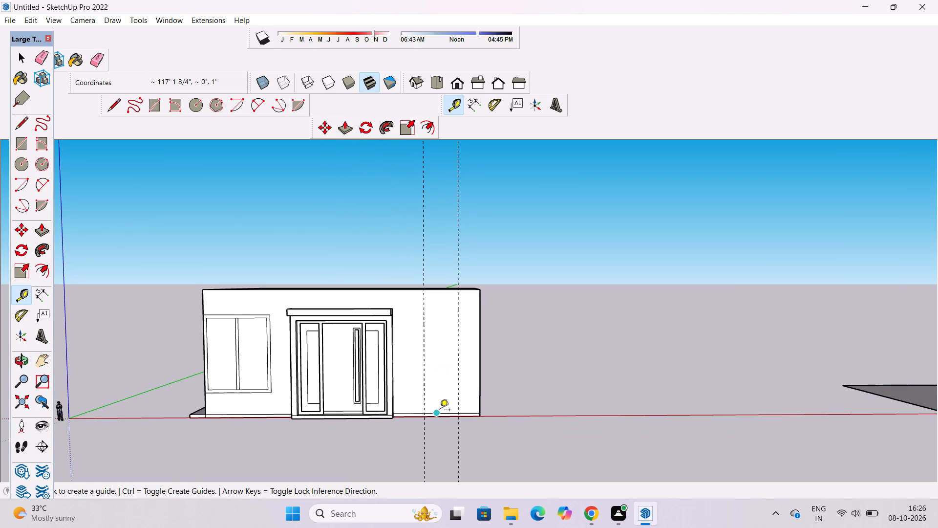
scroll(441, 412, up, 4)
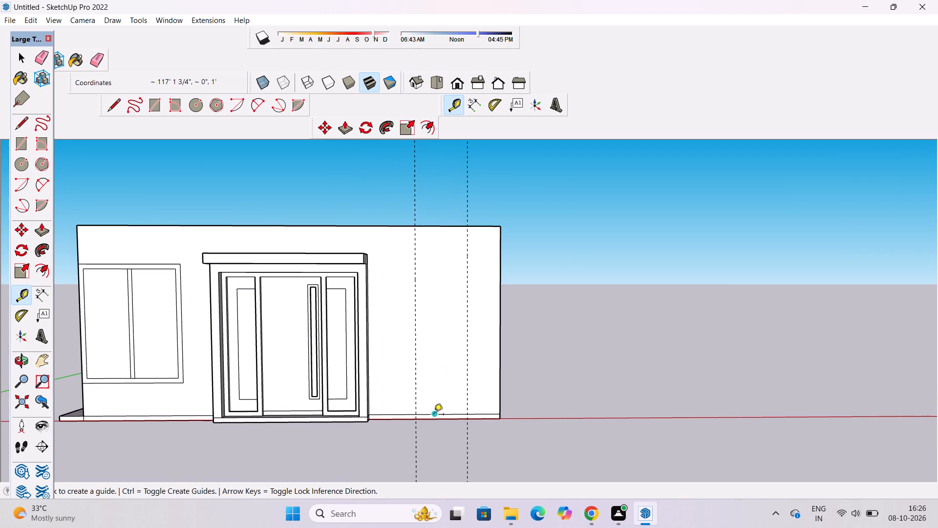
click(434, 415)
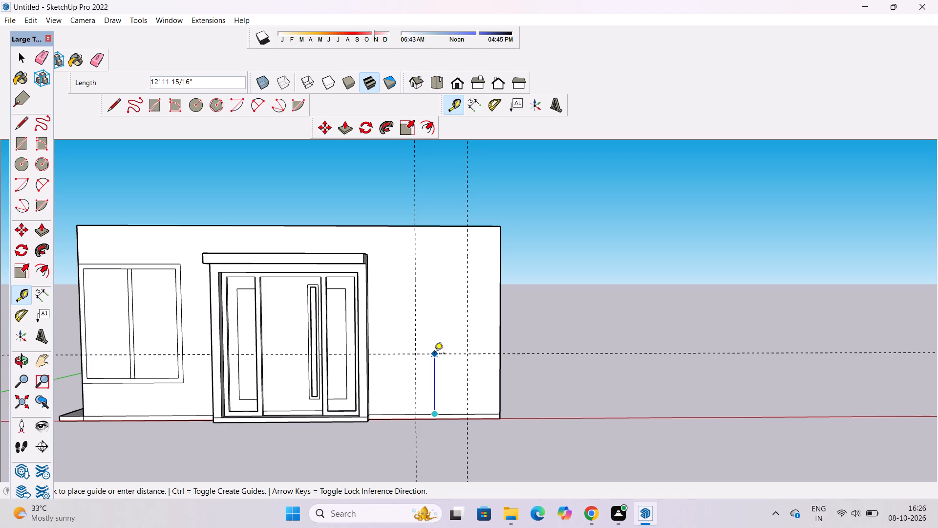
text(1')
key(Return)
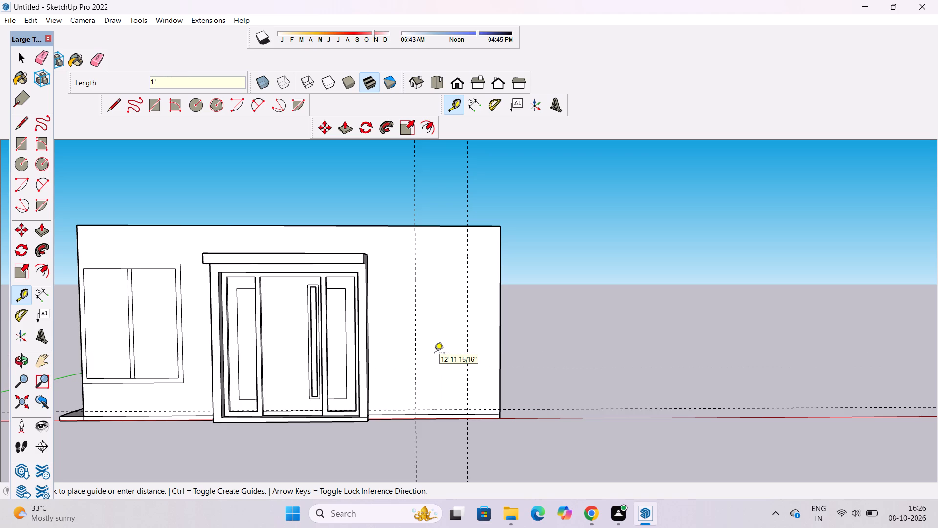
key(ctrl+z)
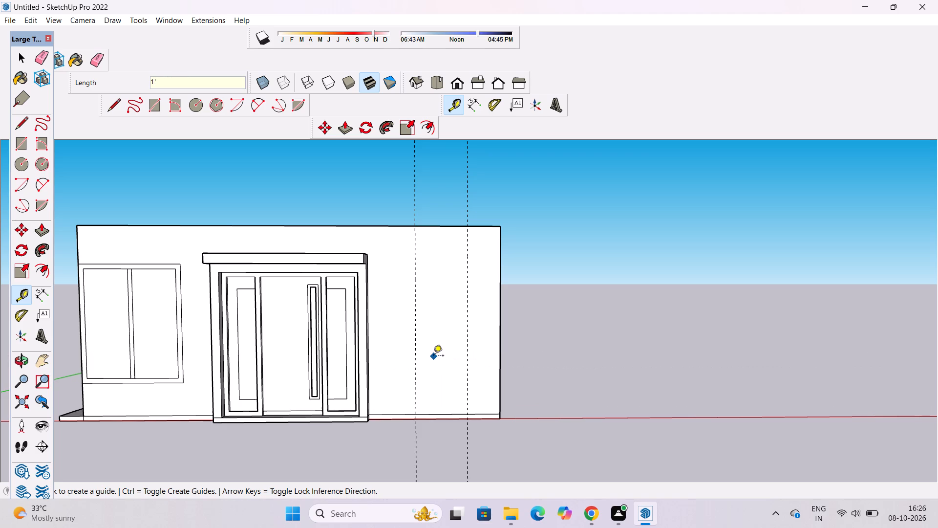
Place a horizontal guide 11' above the front wall's base edge with the Tape Measure tool.
click(435, 412)
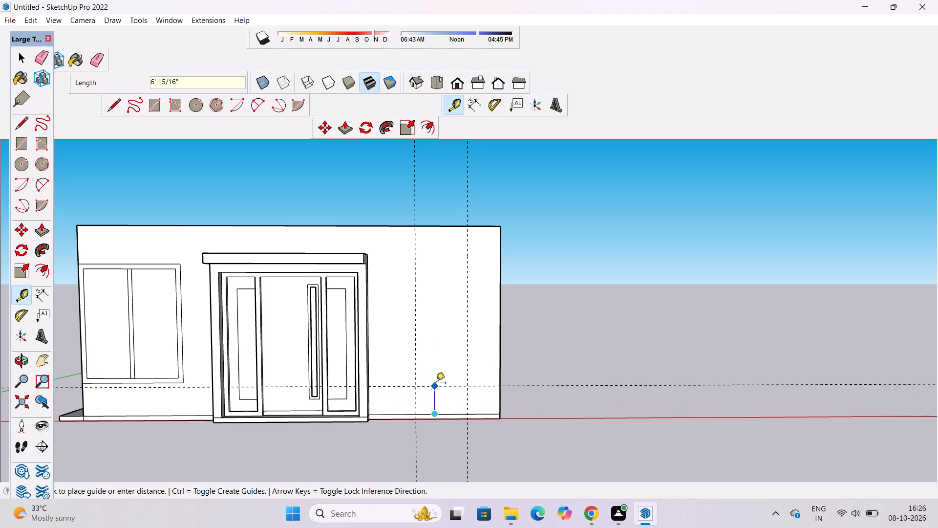
text(11')
key(Return)
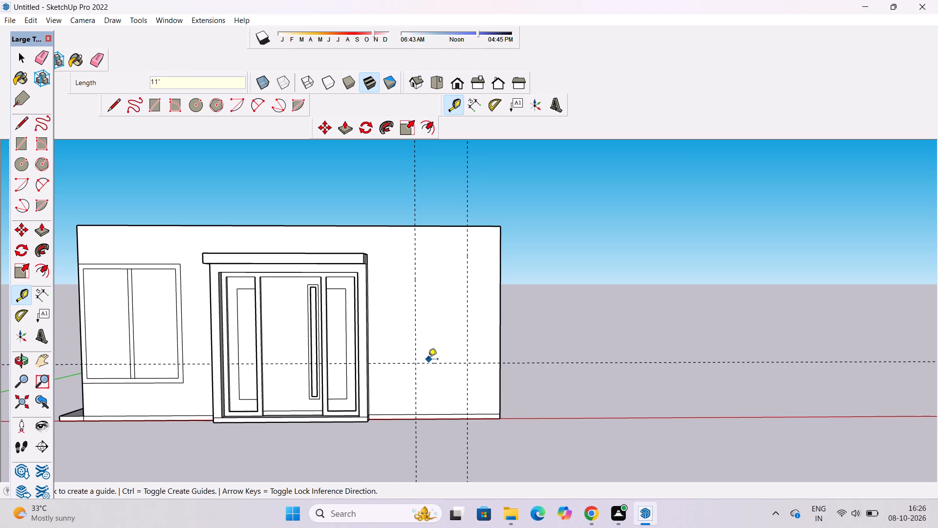
Place a second horizontal guide 21' above the first, level with the underside corner of the doorway canopy.
scroll(428, 360, down, 1)
scroll(434, 355, up, 6)
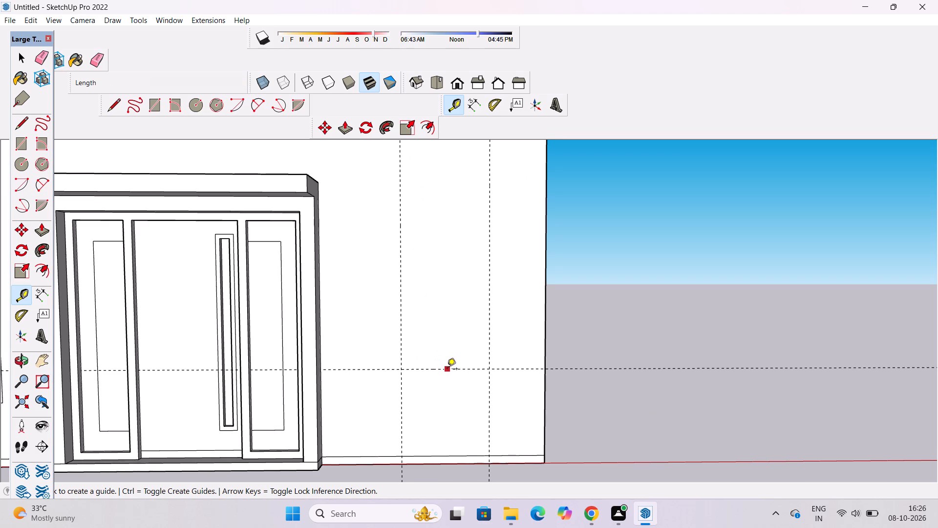
click(448, 370)
scroll(444, 367, down, 7)
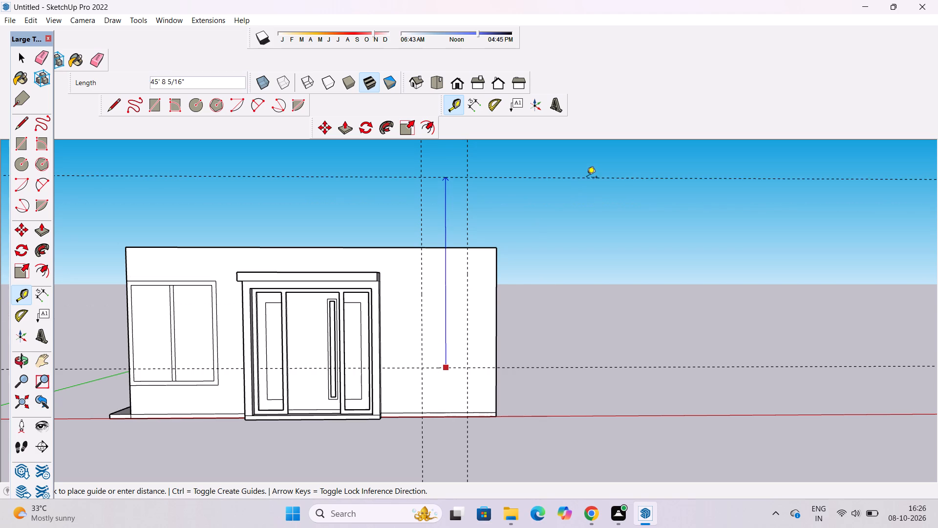
scroll(549, 192, down, 2)
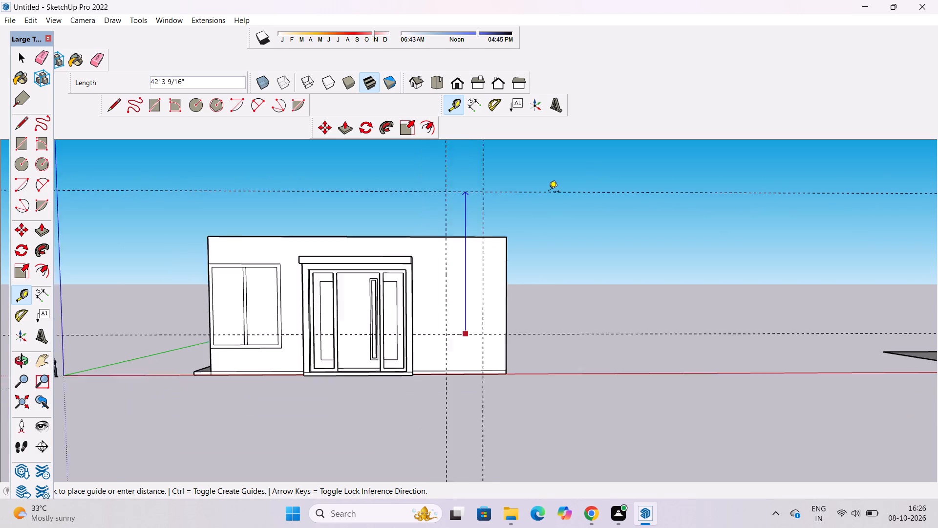
scroll(549, 192, down, 1)
scroll(516, 281, up, 7)
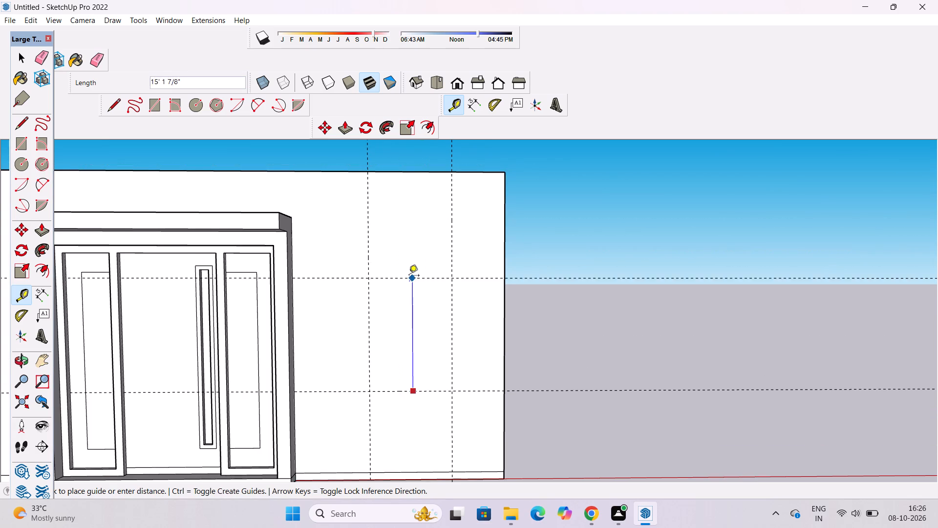
scroll(410, 258, up, 1)
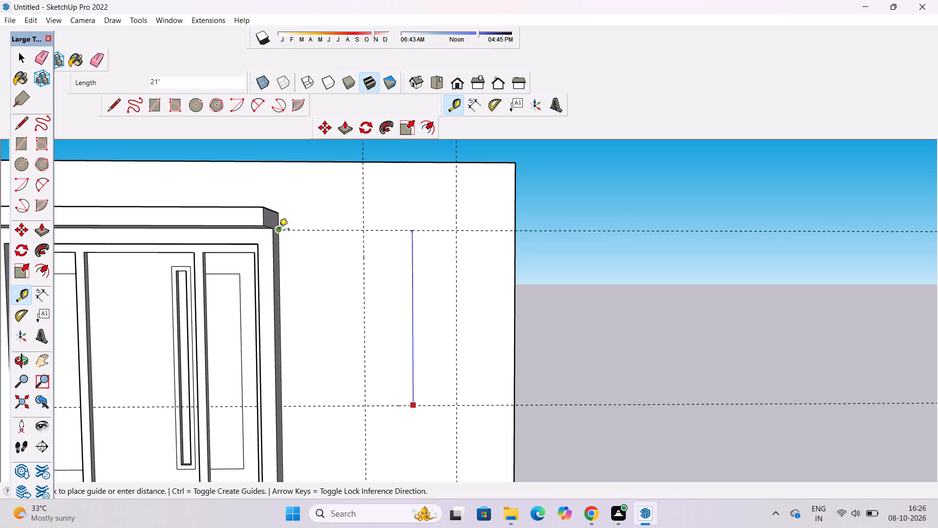
click(279, 230)
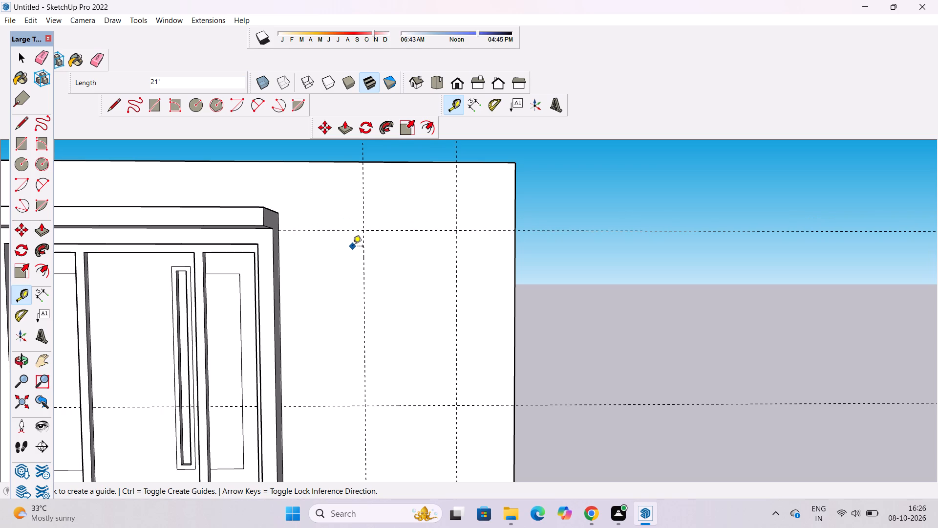
Draw a rectangle 21' high and 11' wide on the front wall between the four guide intersections.
key(space)
key(r)
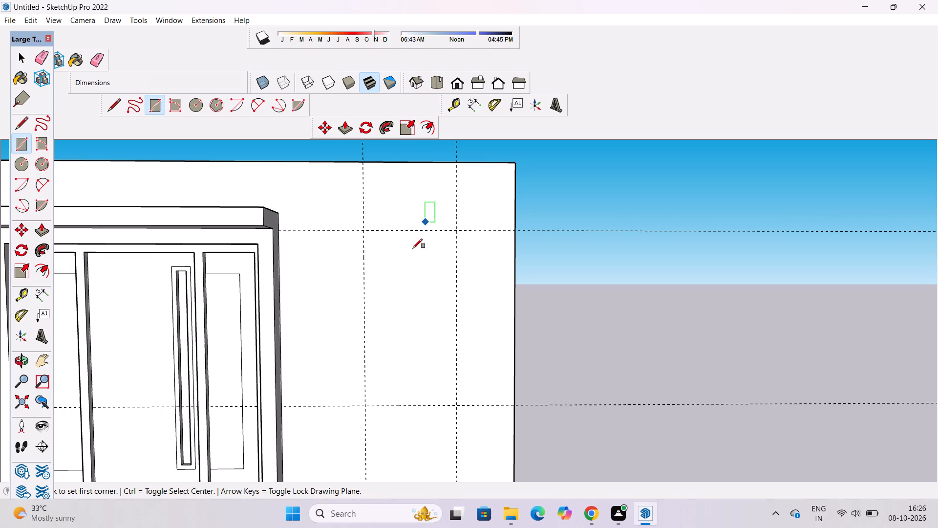
scroll(397, 243, down, 7)
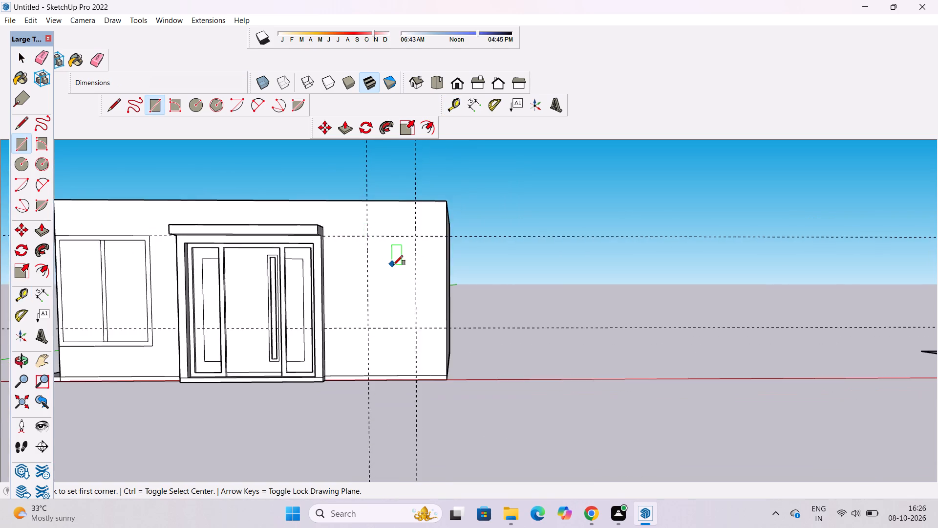
scroll(393, 265, up, 8)
click(341, 204)
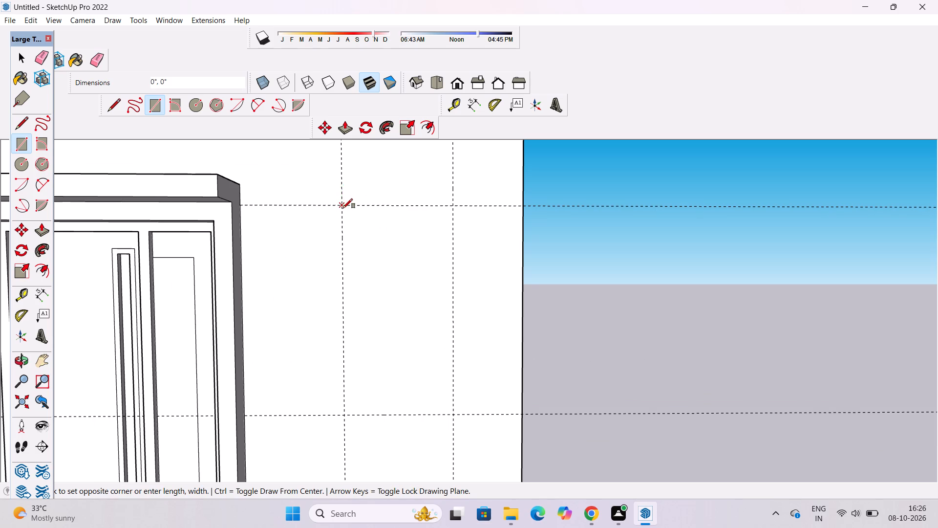
scroll(343, 208, down, 5)
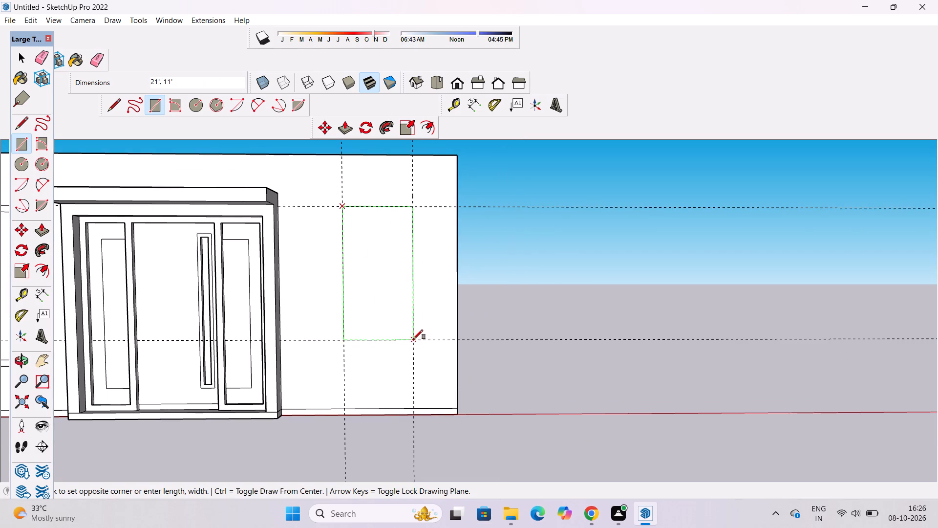
click(413, 339)
key(space)
Erase the two horizontal and two vertical guides around the new rectangle.
key(e)
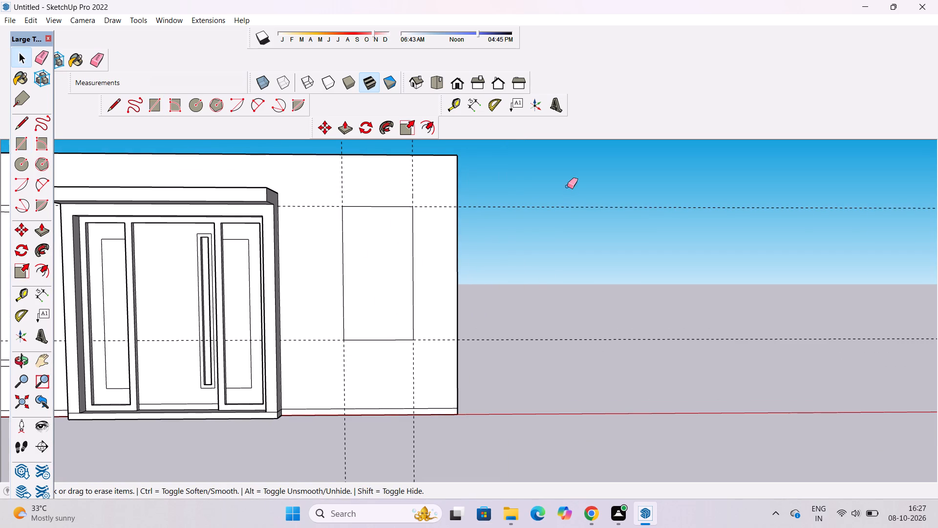
drag(567, 186, 567, 205)
drag(567, 205, 566, 220)
drag(566, 202, 566, 223)
drag(566, 204, 551, 342)
scroll(389, 312, down, 6)
scroll(389, 218, up, 4)
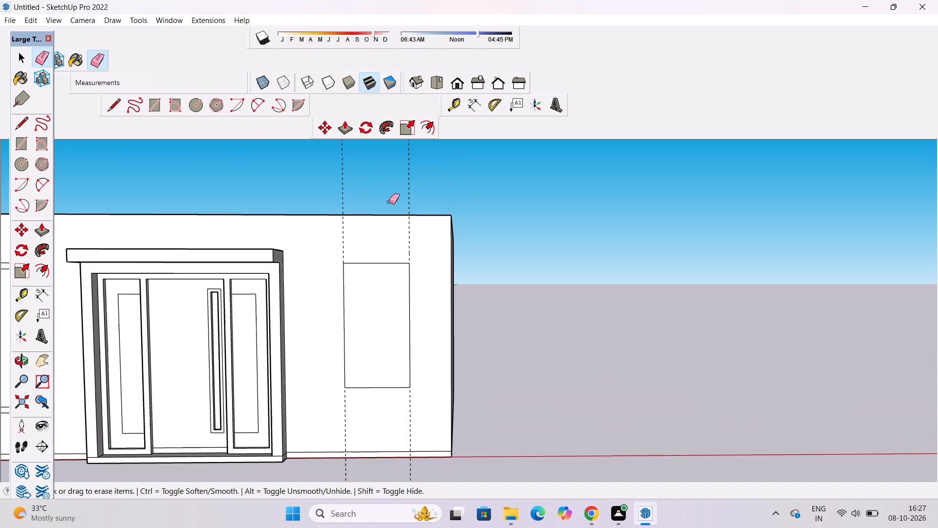
drag(358, 153, 339, 173)
drag(405, 160, 407, 186)
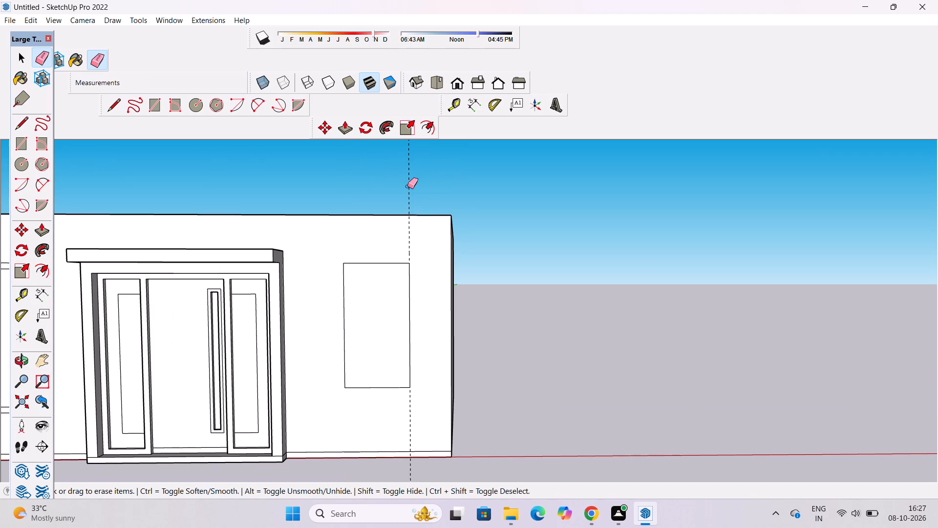
drag(407, 186, 413, 196)
key(space)
Offset the new wall rectangle's outline inward by 1' to form a window frame.
key(o)
scroll(426, 215, down, 4)
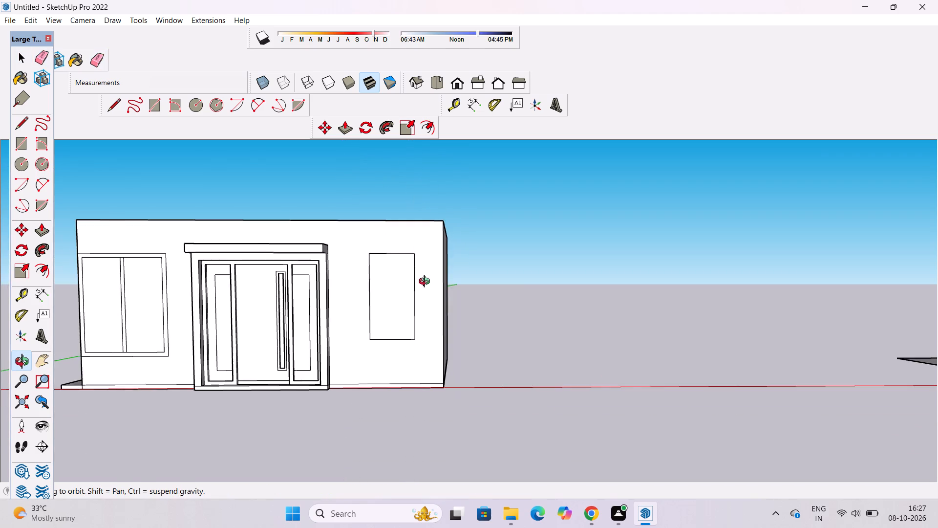
drag(426, 284, 421, 276)
shift+drag(418, 273, 495, 300)
drag(463, 329, 476, 318)
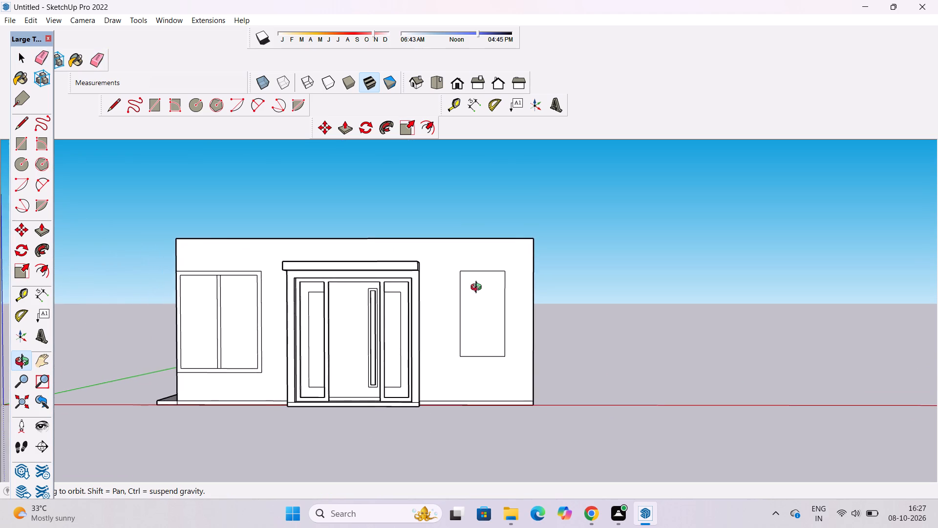
scroll(478, 288, down, 3)
drag(476, 301, 447, 339)
shift+drag(447, 348, 436, 333)
text(of)
click(438, 303)
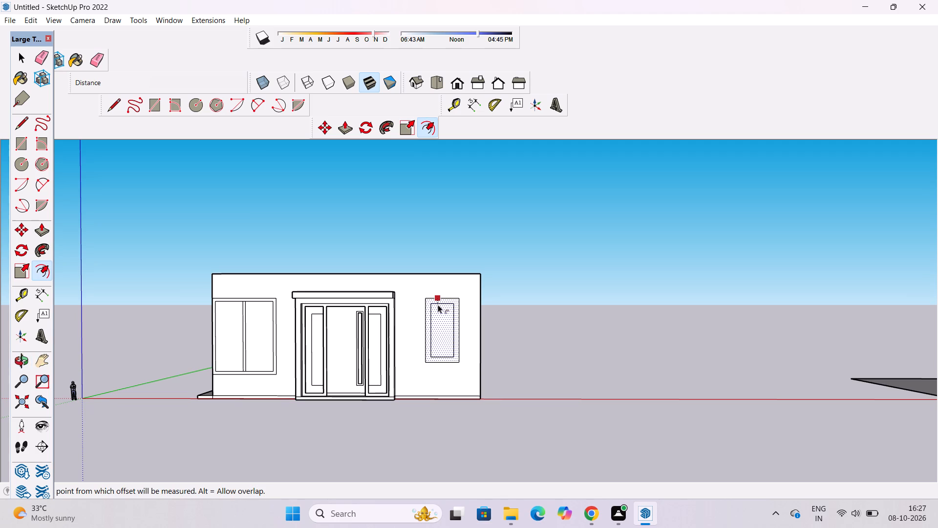
scroll(439, 303, up, 3)
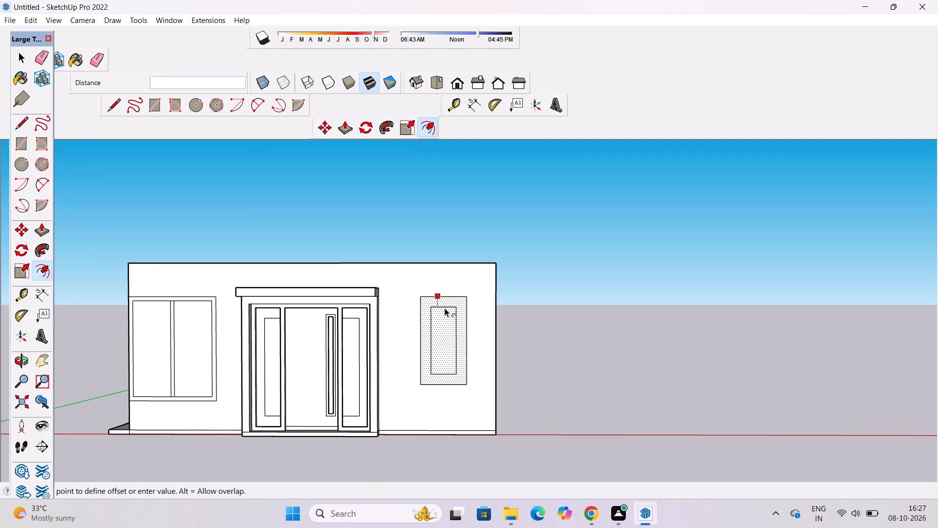
text(1')
key(Return)
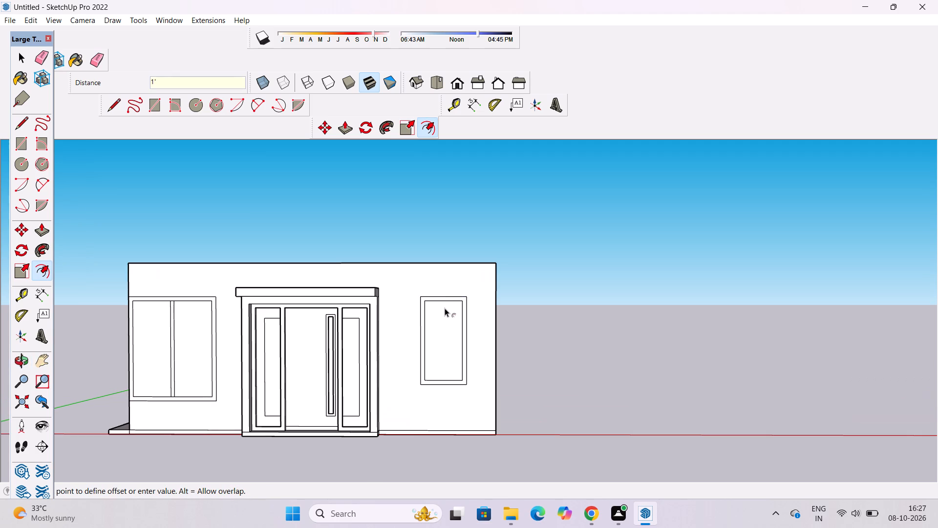
key(space)
Examine the whole block with its windows and doorway from the front and from an angle.
key(o)
scroll(456, 316, down, 2)
shift+drag(443, 323, 532, 304)
shift+drag(532, 306, 470, 308)
drag(493, 349, 660, 338)
scroll(586, 311, down, 6)
drag(618, 304, 566, 331)
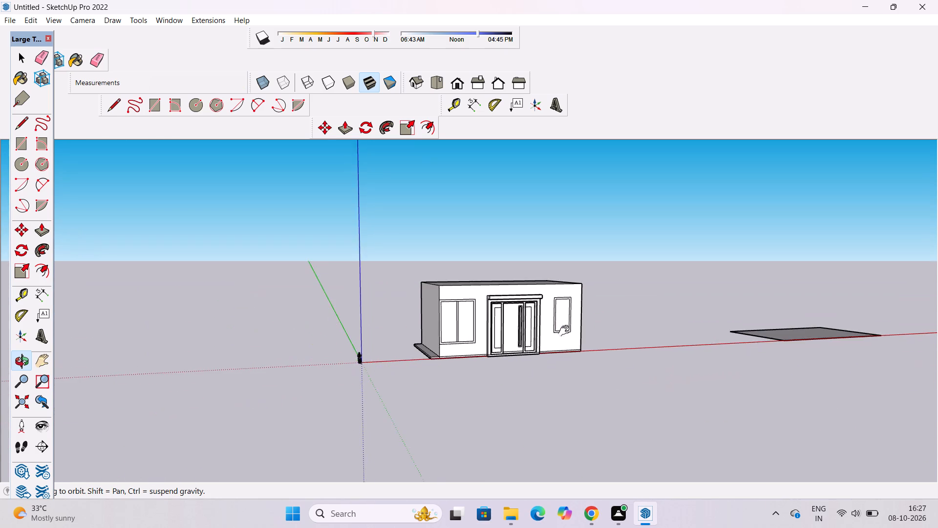
shift+drag(566, 331, 549, 336)
shift+drag(548, 350, 540, 325)
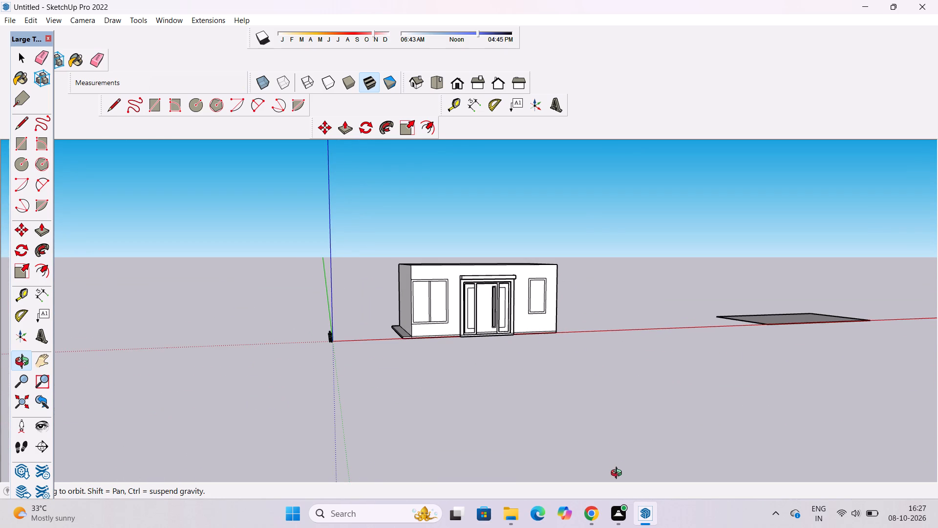
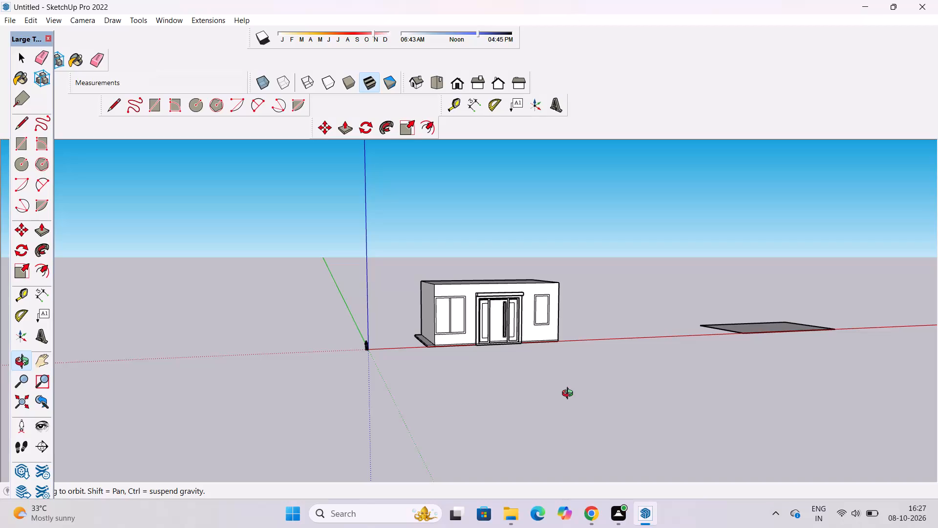
Examine the building's front facade, entrance door frame, sidelights and windows from several angles and distances.
drag(617, 340, 545, 339)
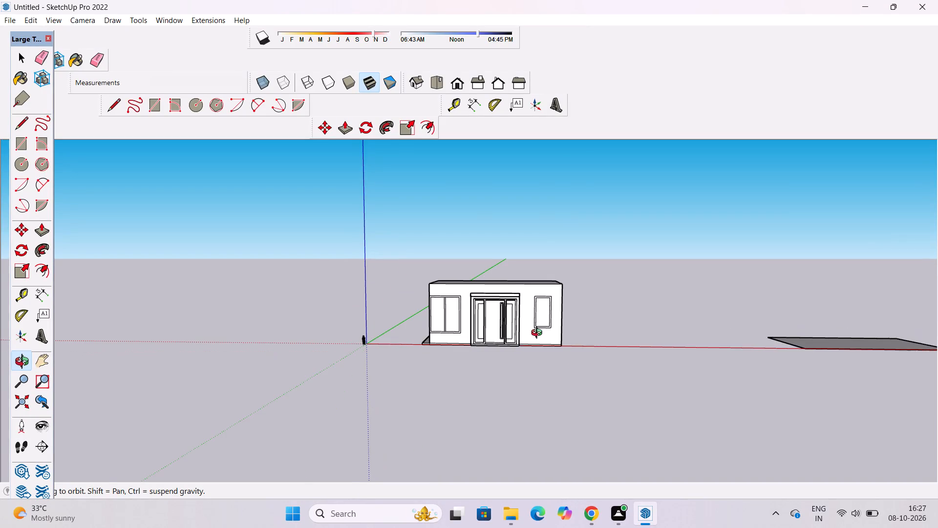
scroll(536, 328, up, 2)
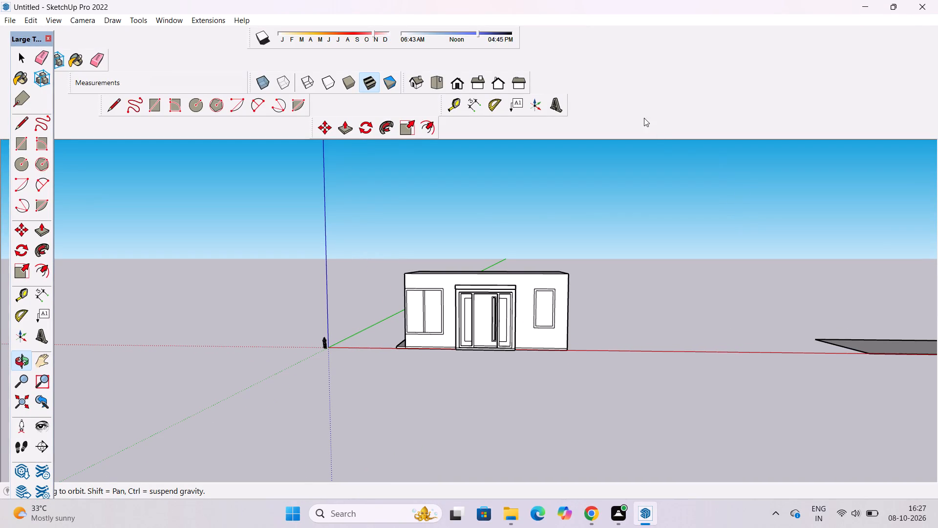
shift+drag(569, 297, 644, 337)
drag(643, 352, 655, 364)
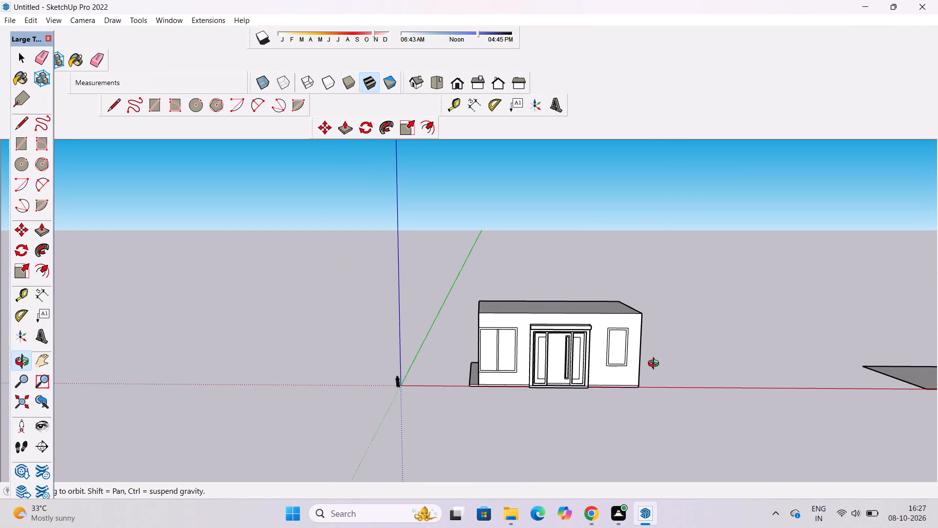
drag(657, 368, 780, 391)
scroll(609, 295, up, 3)
drag(726, 332, 627, 344)
shift+click(622, 345)
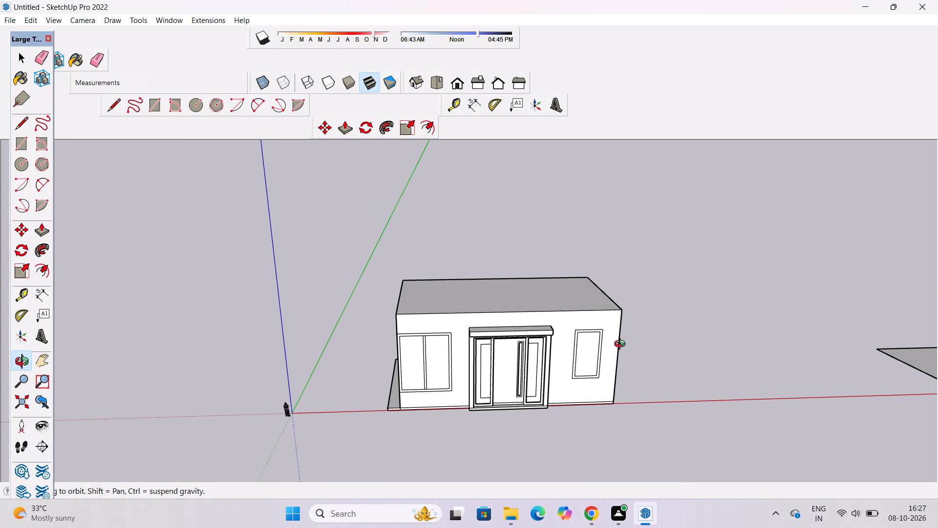
shift+click(621, 345)
drag(624, 349, 633, 351)
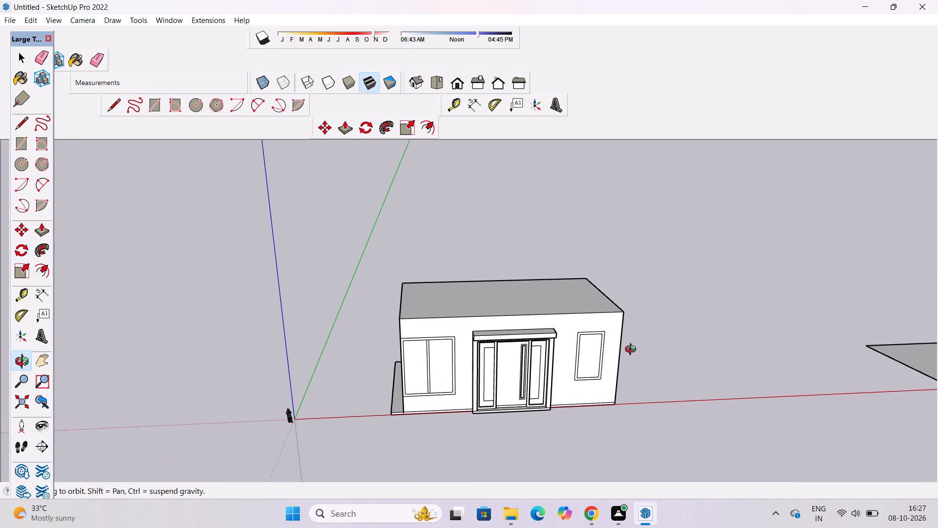
drag(633, 351, 654, 352)
scroll(654, 352, up, 2)
drag(695, 356, 623, 338)
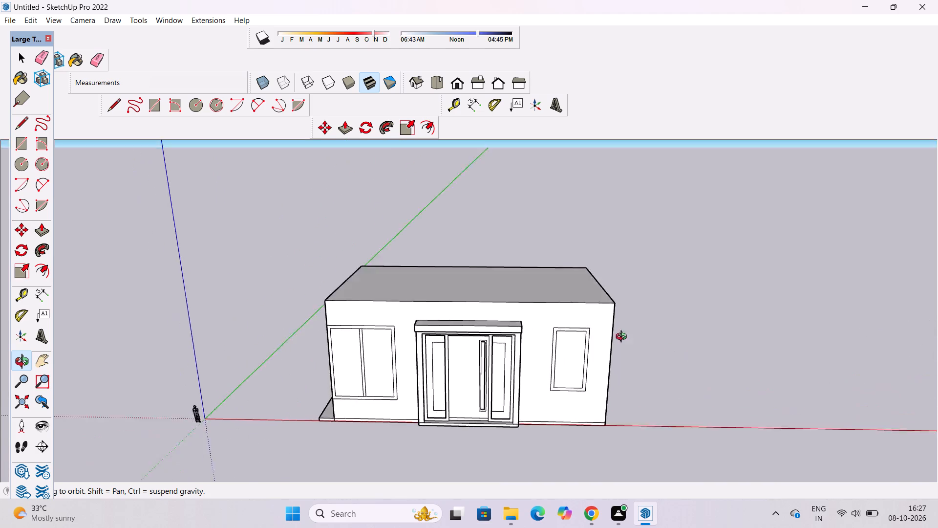
drag(623, 338, 576, 308)
scroll(497, 344, up, 2)
drag(497, 344, 582, 352)
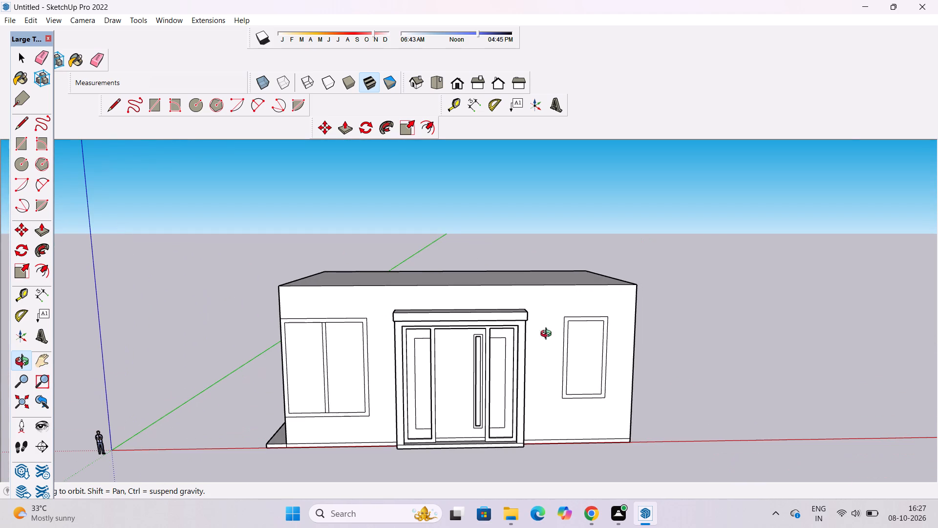
drag(507, 339, 531, 277)
shift+drag(542, 291, 508, 344)
scroll(493, 362, up, 4)
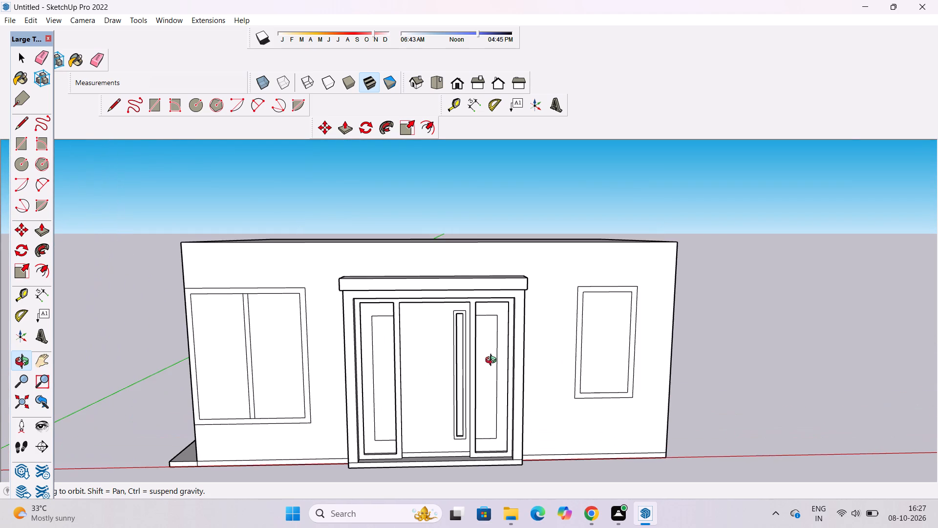
drag(542, 366, 520, 374)
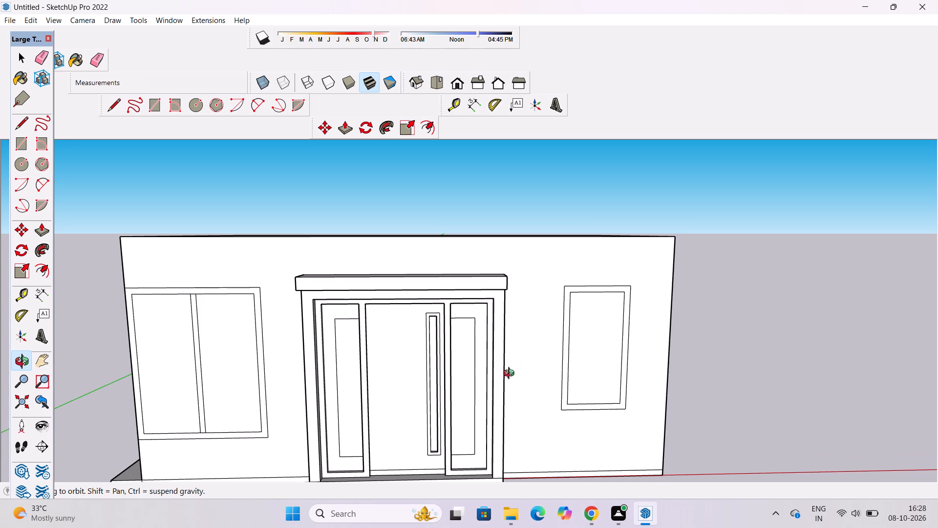
scroll(527, 370, down, 1)
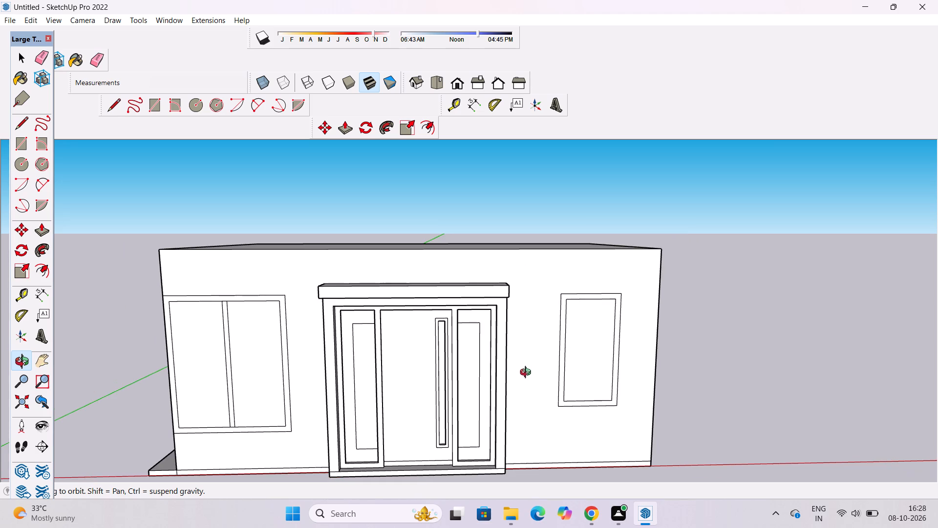
shift+drag(527, 374, 541, 376)
shift+drag(550, 394, 556, 355)
scroll(484, 314, up, 10)
drag(702, 323, 560, 265)
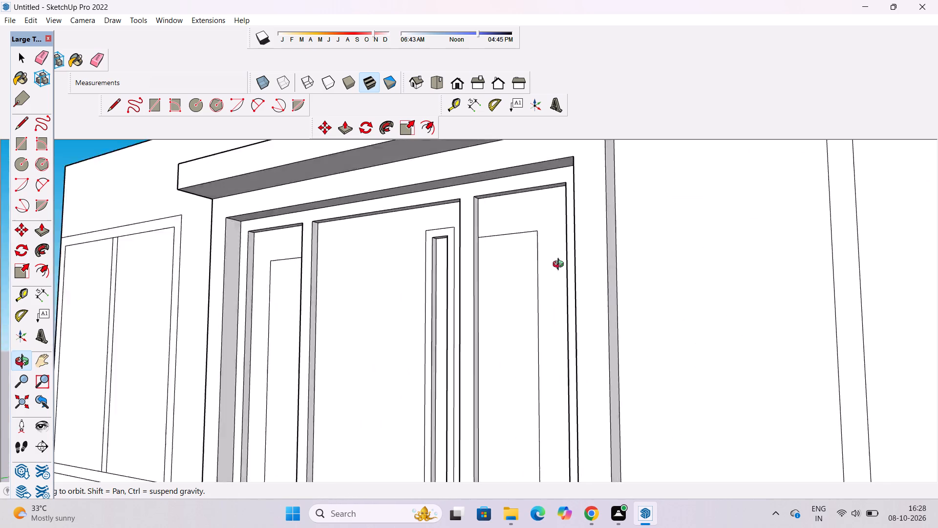
drag(560, 265, 515, 262)
drag(496, 280, 600, 288)
drag(609, 286, 688, 282)
shift+drag(700, 333, 690, 271)
drag(603, 334, 659, 397)
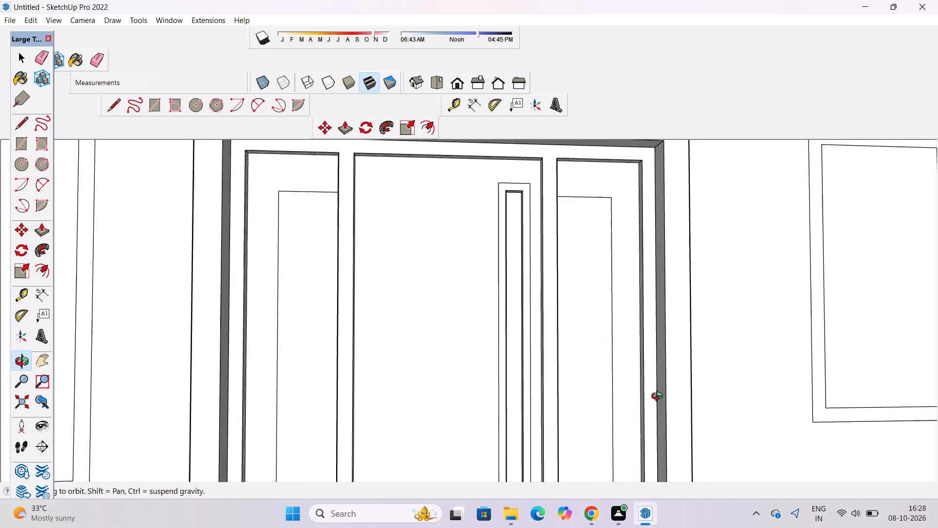
drag(659, 397, 757, 440)
drag(641, 456, 631, 401)
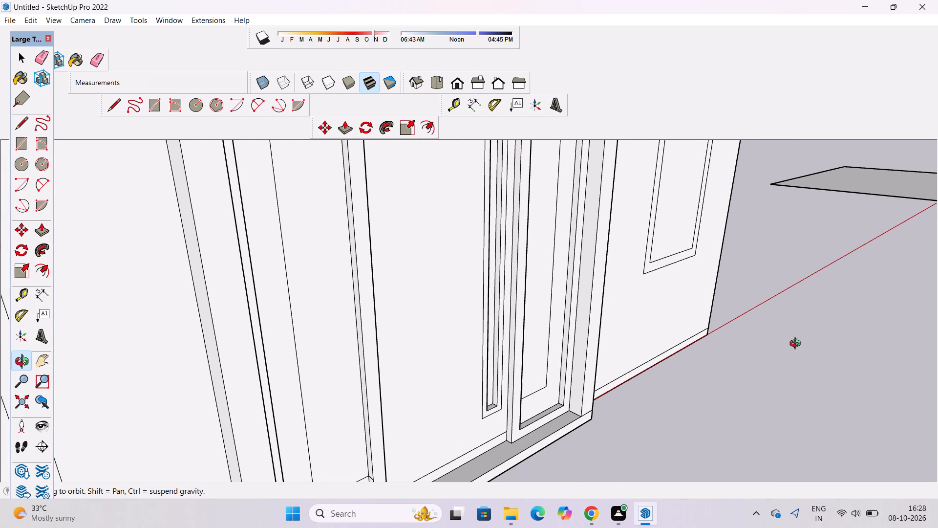
drag(797, 345, 609, 362)
shift+drag(550, 390, 626, 341)
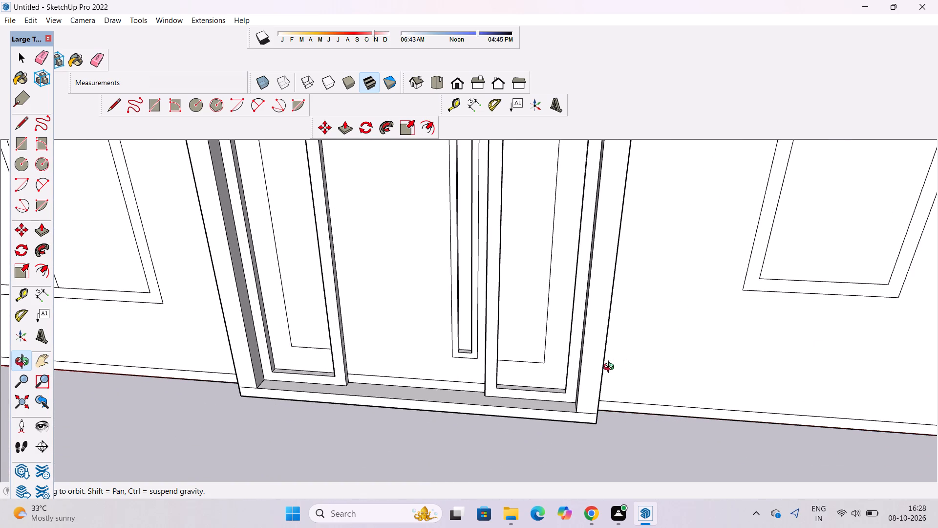
shift+drag(604, 395, 629, 338)
drag(633, 338, 700, 342)
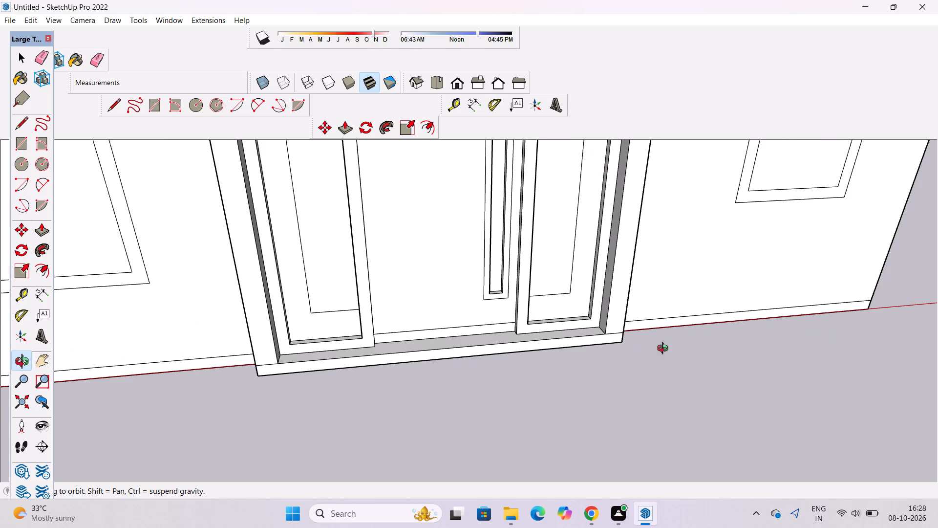
shift+drag(555, 331, 582, 456)
drag(579, 450, 551, 337)
scroll(535, 289, down, 6)
shift+drag(544, 301, 550, 418)
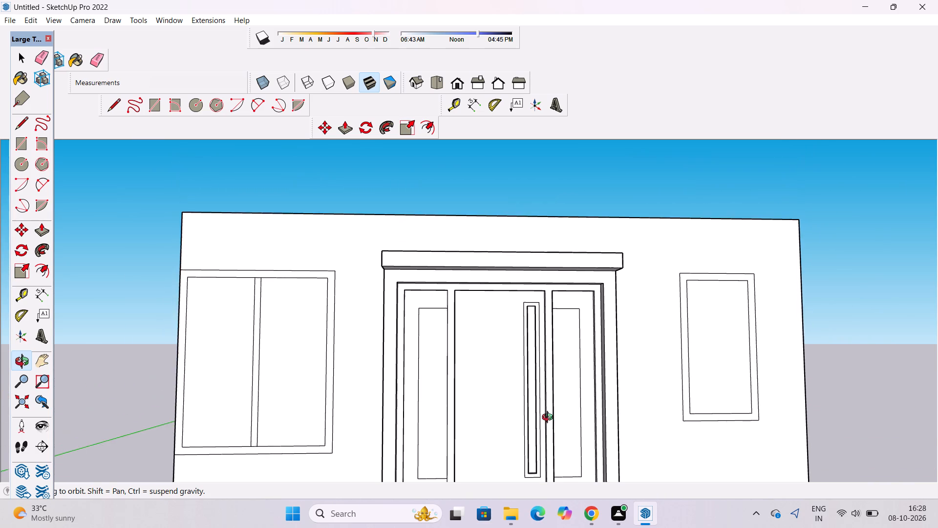
shift+drag(550, 418, 550, 420)
scroll(573, 354, up, 7)
shift+drag(578, 390, 568, 322)
drag(576, 313, 369, 421)
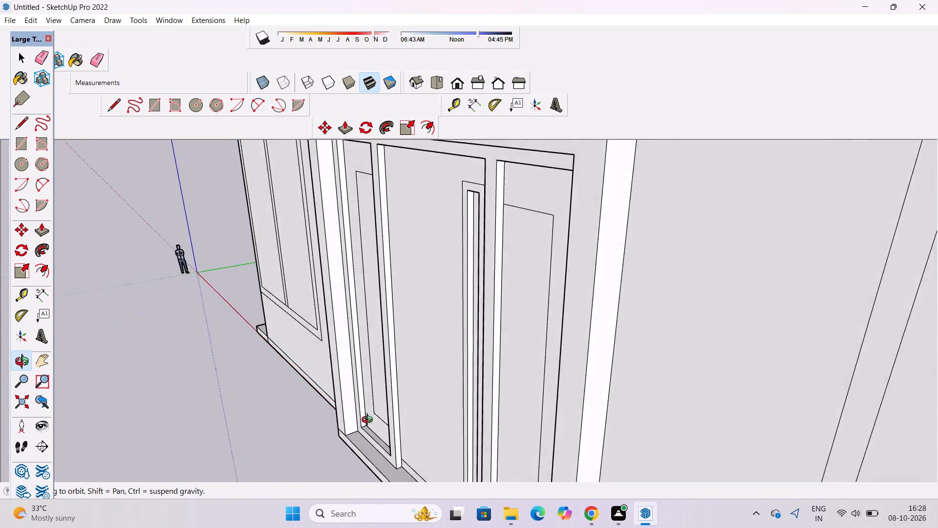
drag(369, 421, 512, 421)
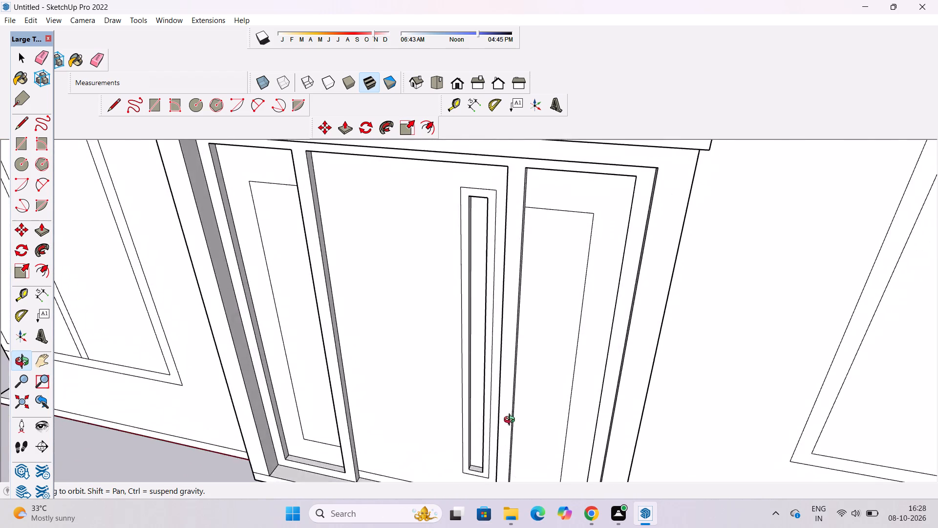
Erase the stray edge crossing the inner frame side near the top of the left door sidelight.
drag(512, 421, 662, 300)
shift+drag(405, 200, 675, 254)
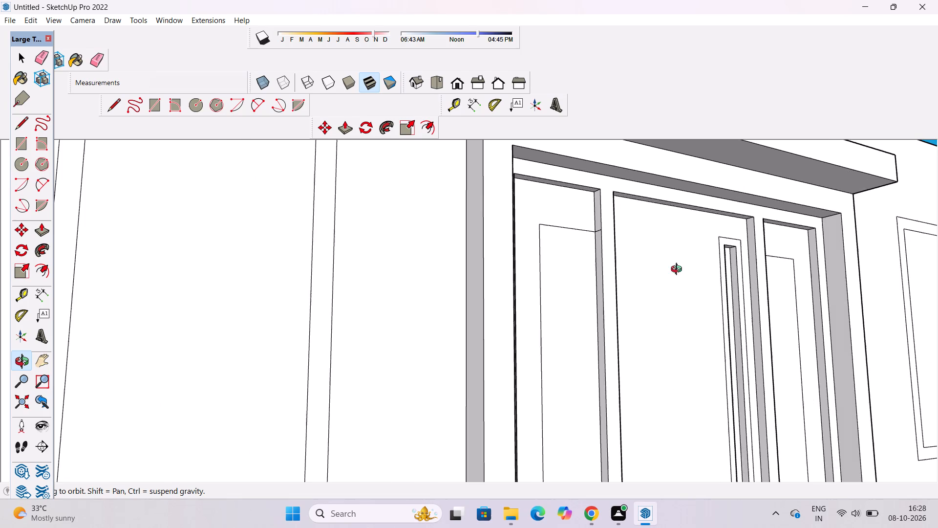
scroll(596, 234, up, 5)
drag(602, 249, 670, 278)
scroll(618, 271, up, 3)
key(e)
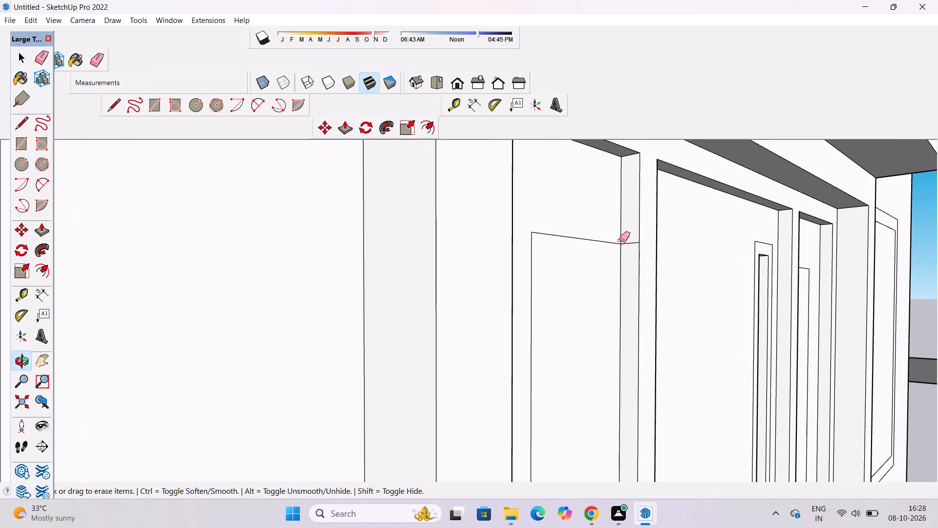
drag(630, 228, 630, 246)
key(space)
Erase the stray edge crossing the inner frame side near the bottom of the left door sidelight.
scroll(609, 220, down, 4)
key(o)
scroll(608, 220, down, 5)
shift+drag(620, 287, 622, 164)
drag(629, 197, 633, 234)
scroll(634, 229, down, 3)
shift+drag(636, 291, 583, 177)
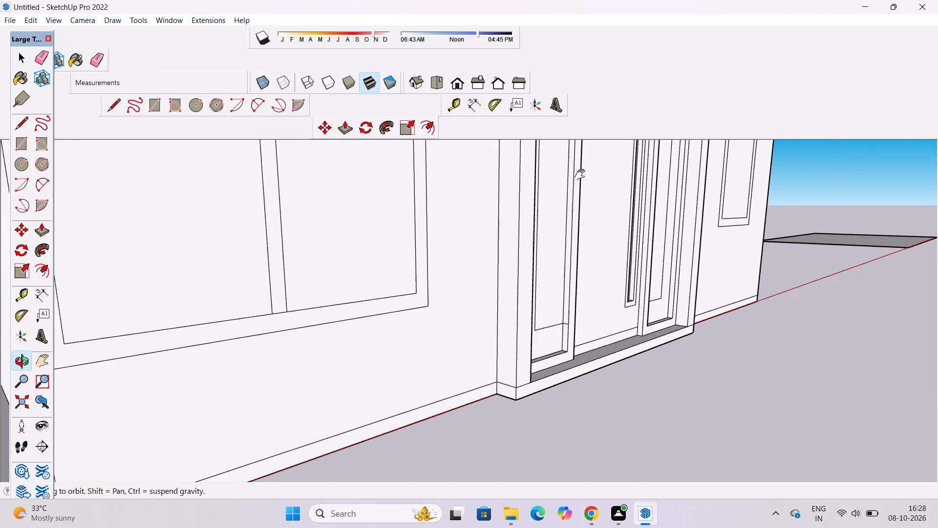
drag(610, 310, 514, 317)
scroll(521, 351, up, 4)
drag(527, 342, 592, 349)
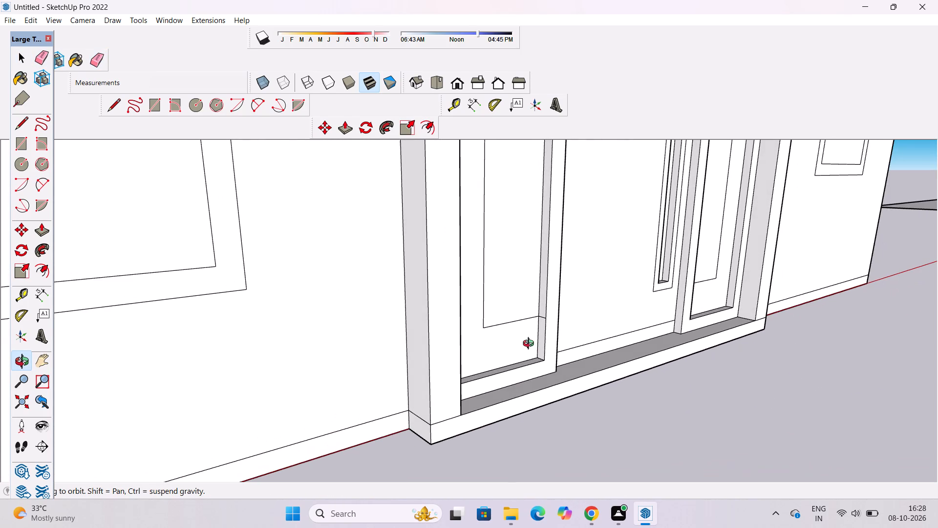
key(e)
scroll(530, 327, up, 14)
drag(582, 267, 576, 290)
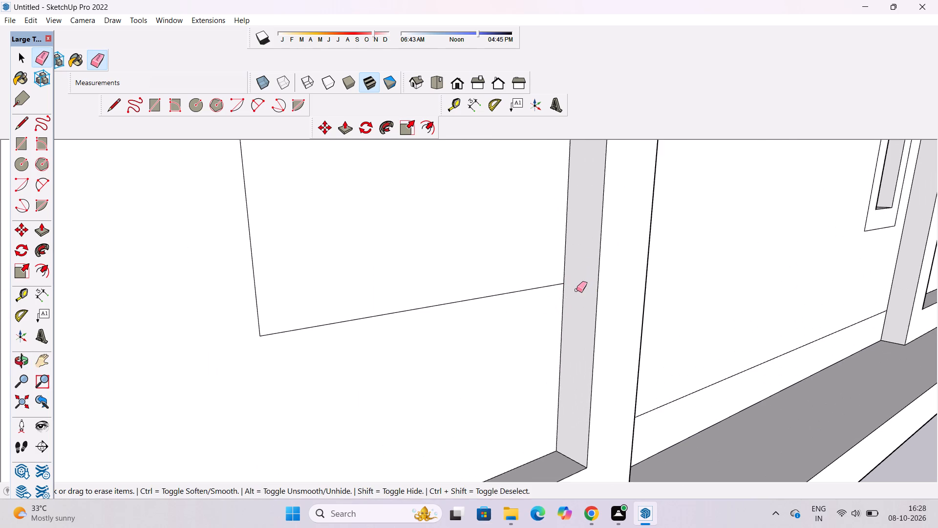
key(space)
Push the inner pane of the single window to the right of the entrance 6" into the wall.
text(o)
scroll(533, 280, down, 16)
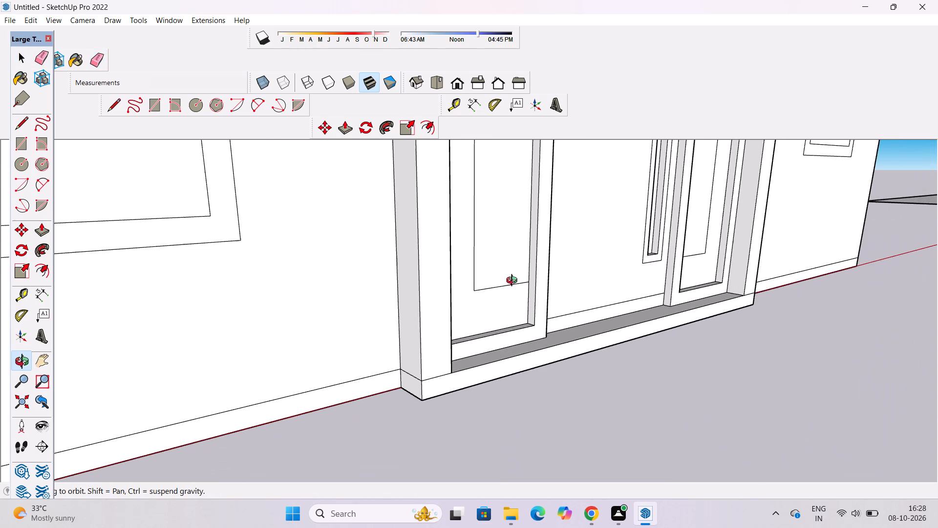
drag(791, 337, 562, 284)
scroll(819, 250, down, 5)
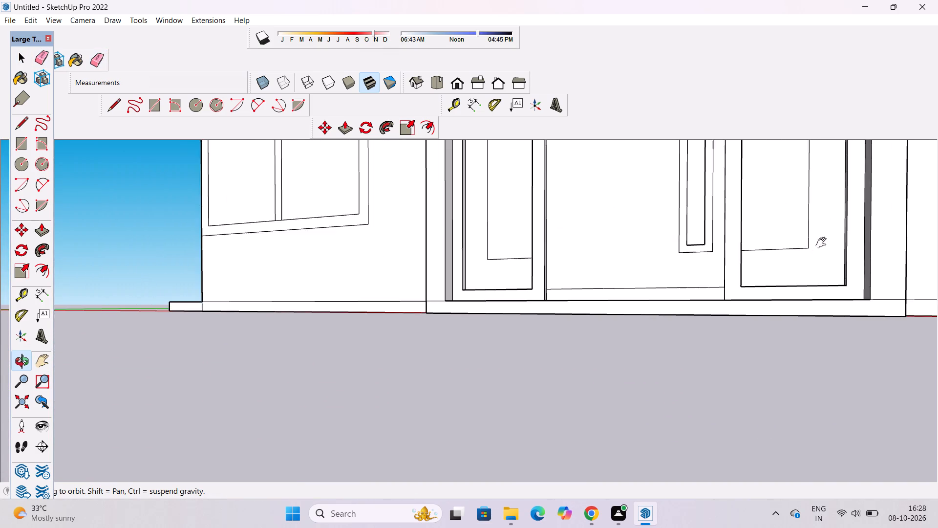
shift+drag(825, 239, 713, 373)
drag(795, 367, 752, 352)
scroll(778, 318, down, 2)
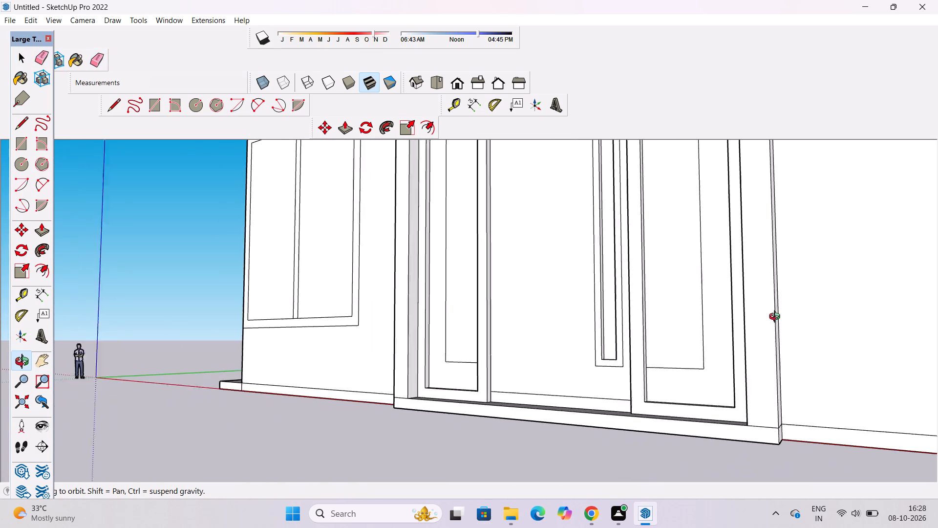
scroll(777, 318, down, 1)
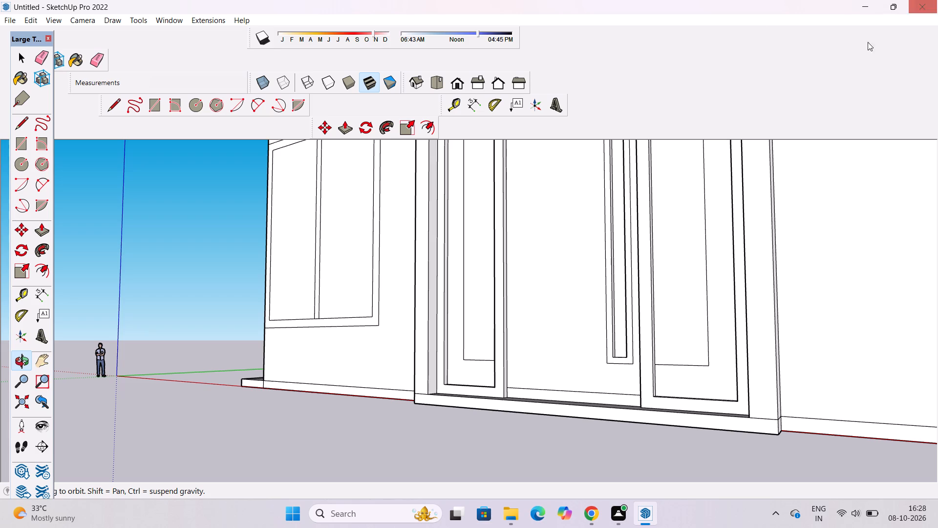
scroll(725, 272, down, 4)
drag(652, 327, 702, 353)
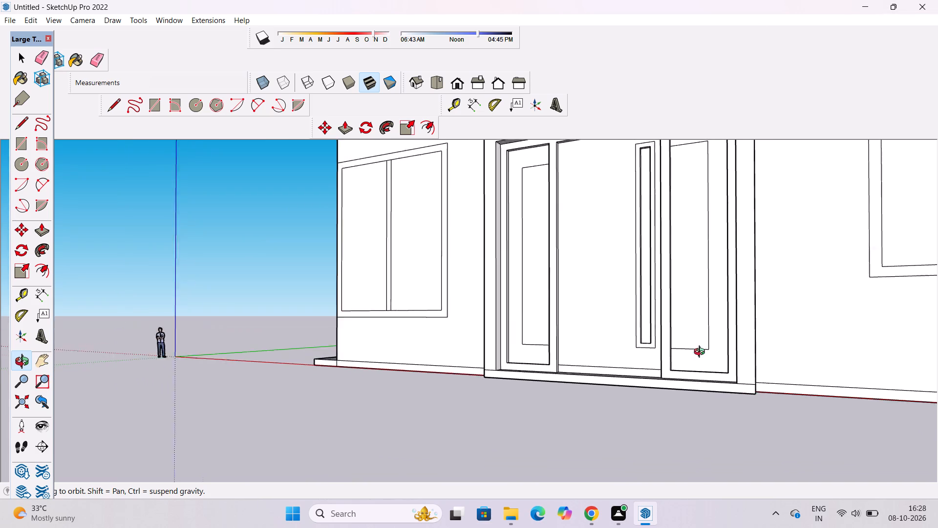
drag(702, 353, 809, 389)
scroll(799, 359, down, 4)
shift+drag(797, 358, 751, 486)
shift+drag(775, 472, 710, 395)
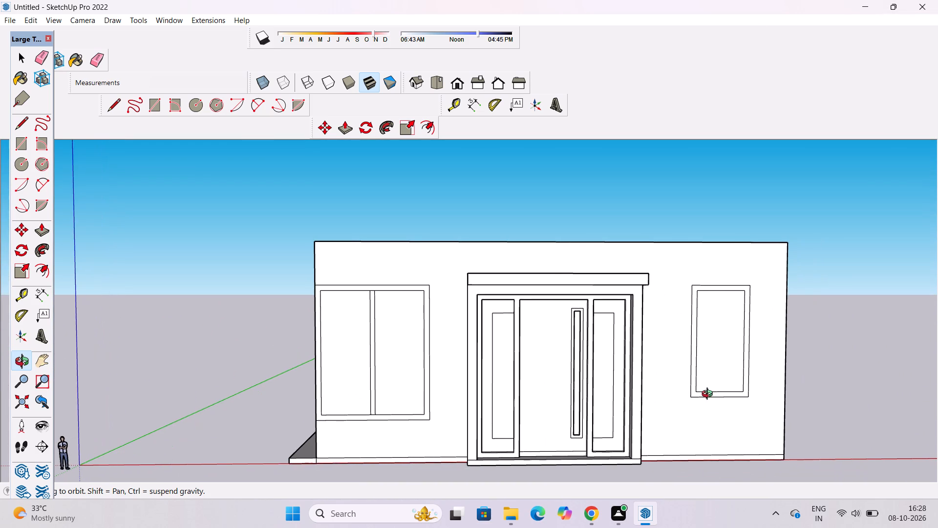
shift+drag(736, 387, 683, 389)
drag(682, 389, 688, 390)
key(p)
scroll(669, 370, up, 7)
click(669, 370)
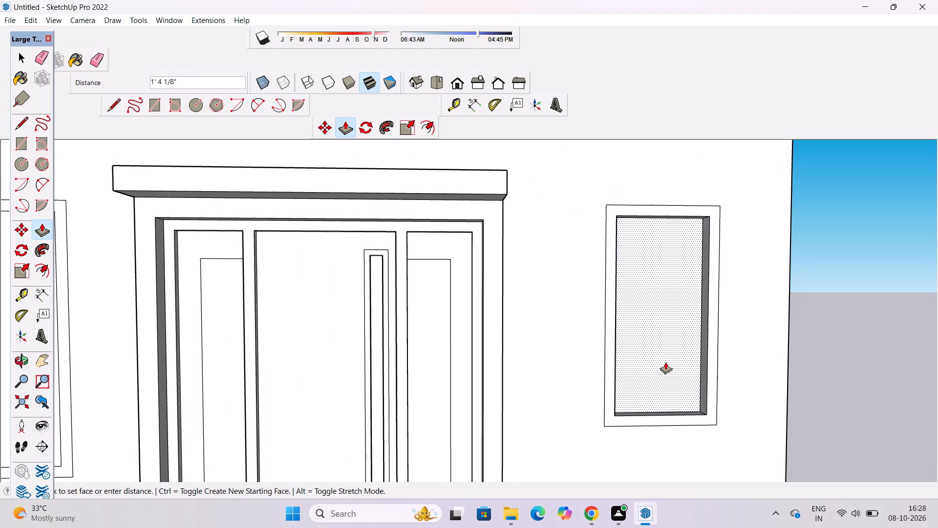
key(6)
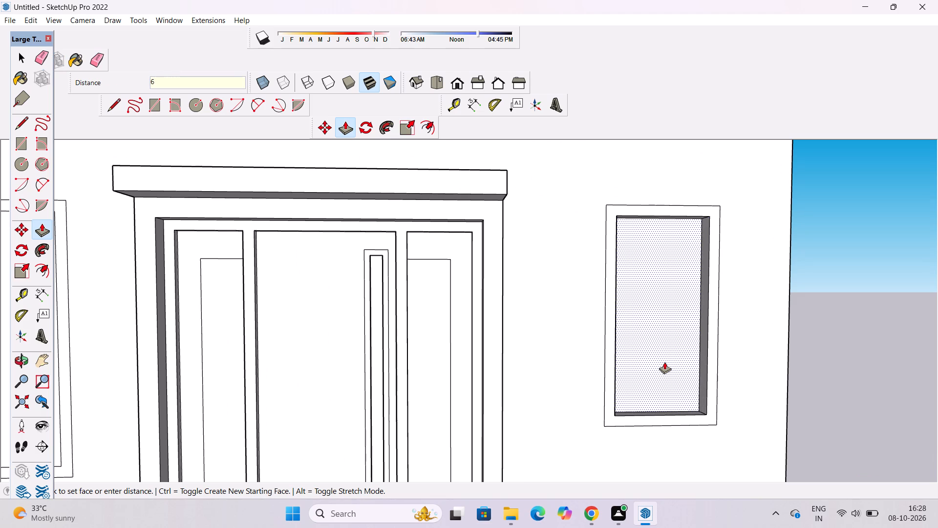
key(shift+quotedbl)
key(Return)
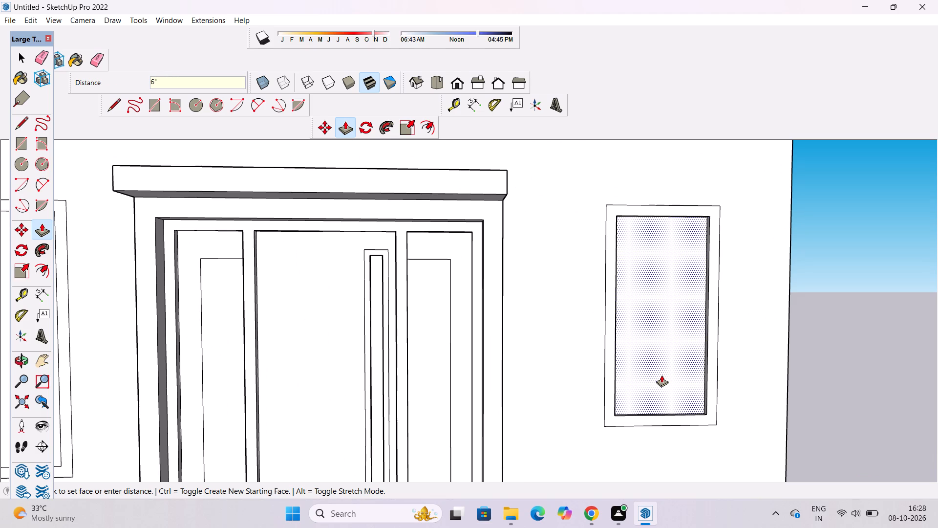
Examine the recessed single window and the entrance front from different angles.
key(o)
scroll(714, 271, down, 5)
scroll(692, 304, up, 1)
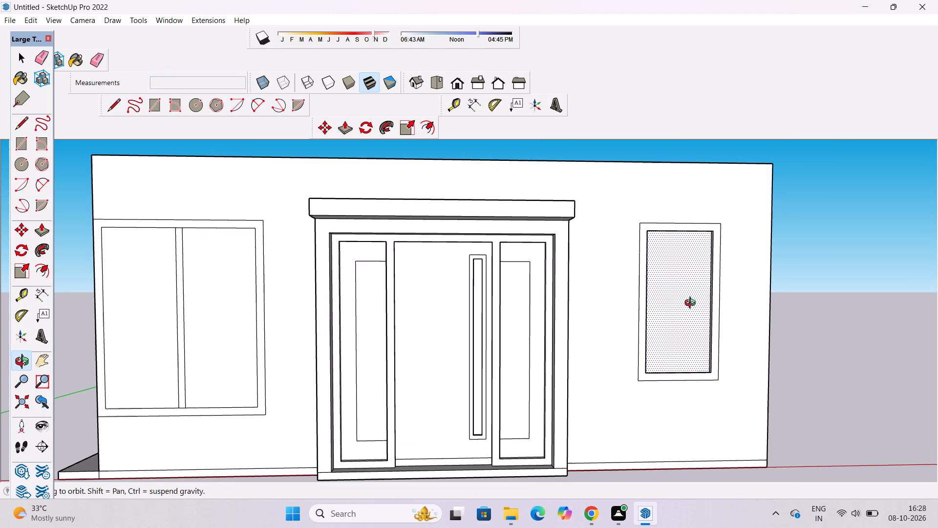
scroll(692, 225, down, 3)
drag(693, 242, 700, 312)
scroll(721, 307, up, 3)
shift+drag(778, 283, 703, 326)
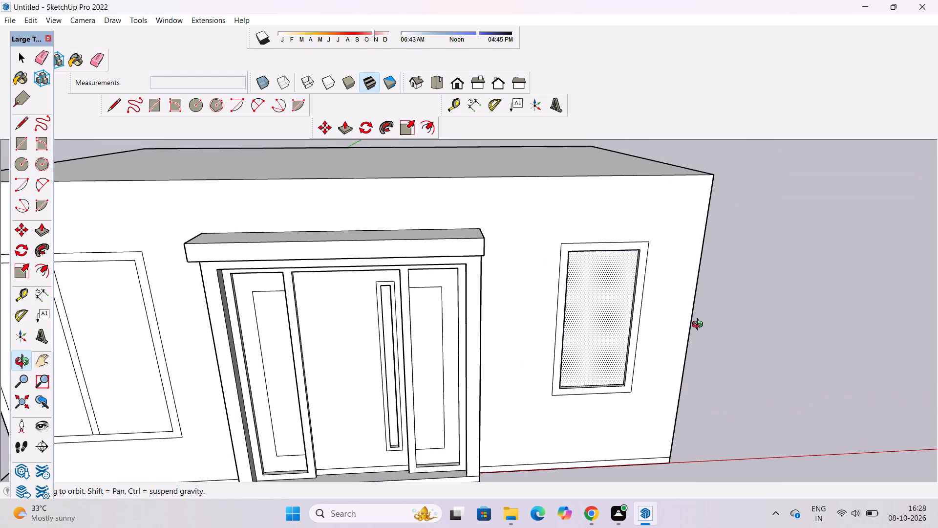
drag(700, 326, 612, 293)
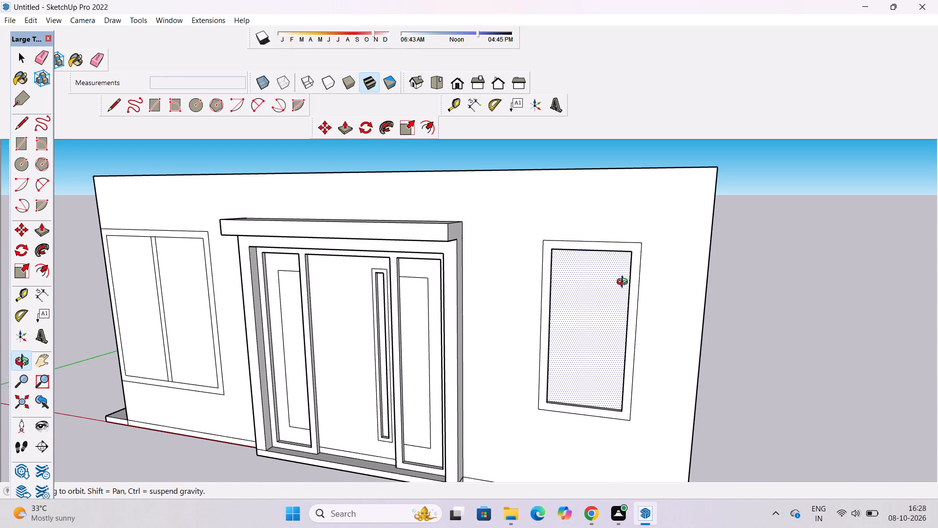
Examine the whole front facade and the area below the double window to the left of the entrance from different angles.
scroll(624, 283, down, 4)
drag(617, 307, 732, 292)
drag(685, 297, 732, 316)
drag(727, 314, 697, 313)
shift+drag(673, 315, 693, 325)
scroll(648, 281, down, 3)
shift+drag(551, 351, 540, 340)
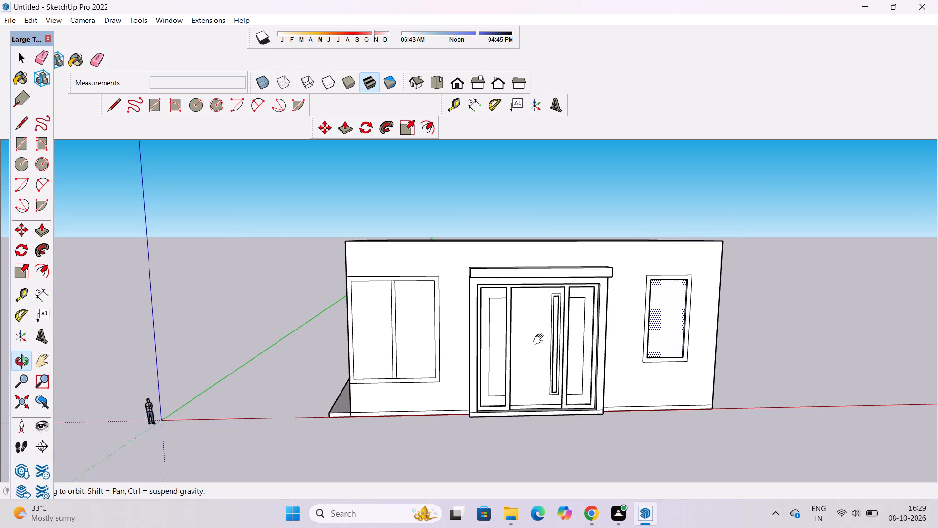
shift+drag(540, 340, 540, 339)
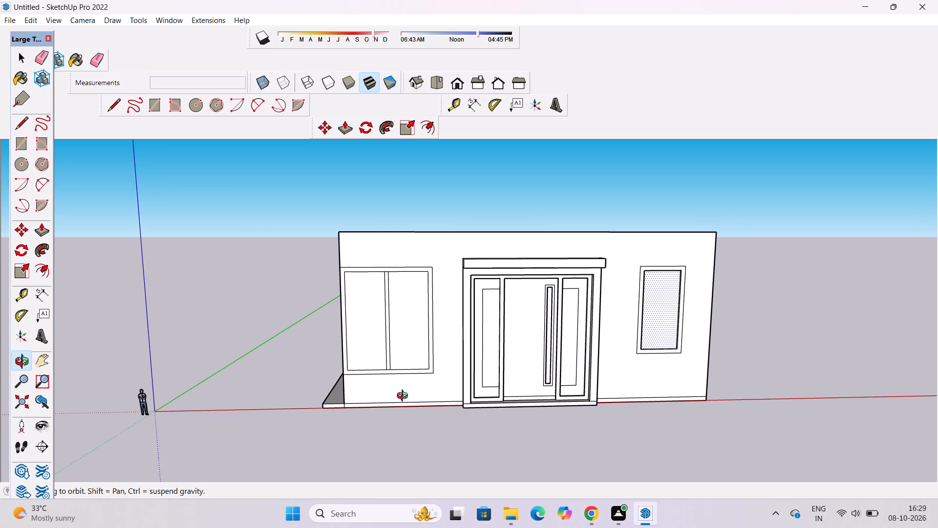
scroll(446, 372, up, 2)
shift+drag(448, 369, 448, 399)
shift+drag(433, 406, 475, 324)
scroll(443, 357, up, 4)
drag(443, 355, 432, 357)
scroll(454, 330, up, 2)
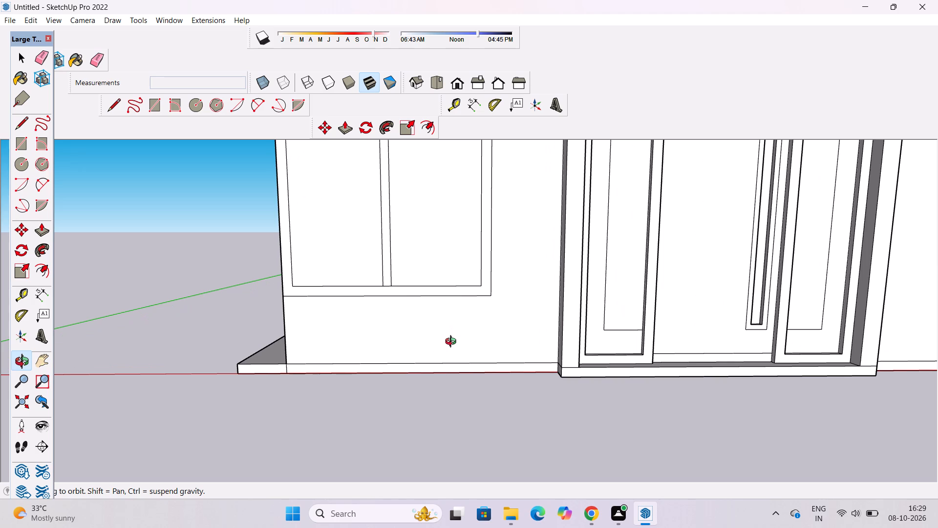
shift+drag(450, 359, 446, 374)
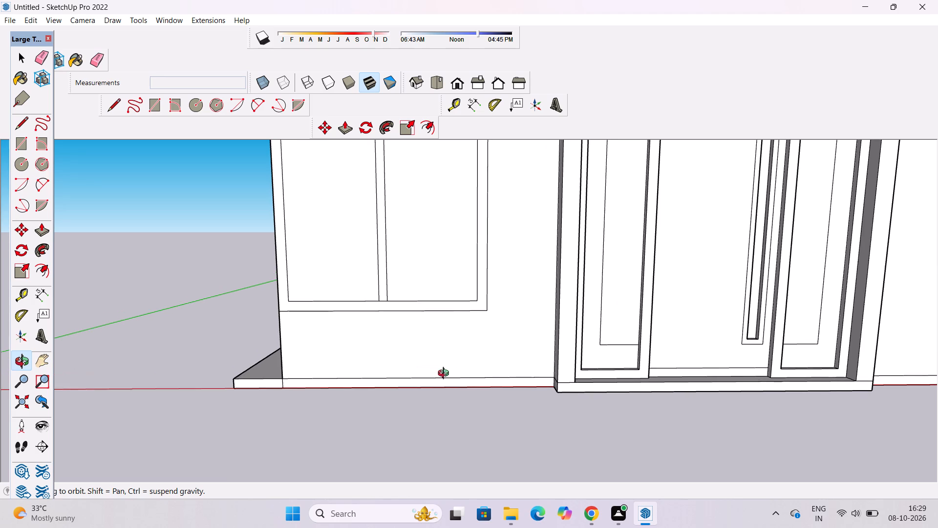
drag(446, 374, 497, 367)
drag(479, 353, 487, 395)
scroll(426, 351, up, 3)
drag(420, 372, 409, 313)
shift+drag(409, 311, 422, 382)
shift+scroll(420, 366, down, 5)
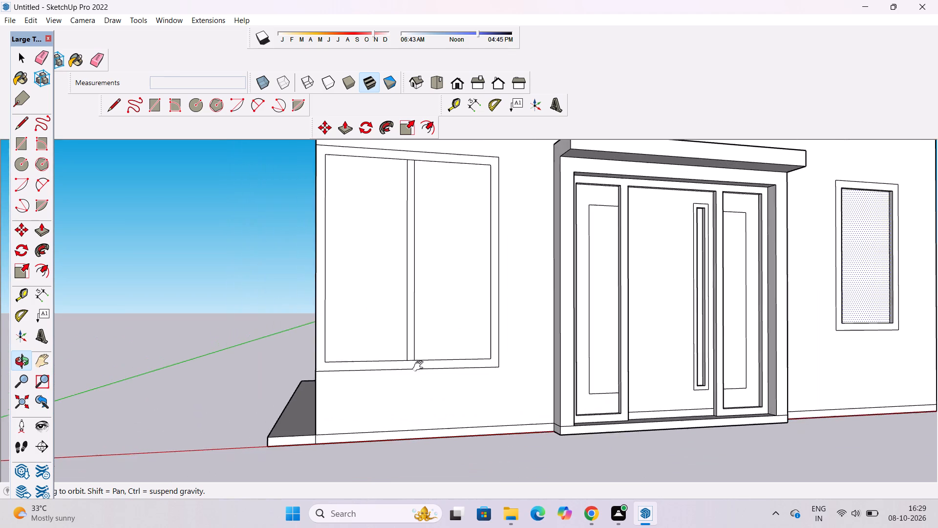
shift+drag(454, 342, 383, 342)
shift+drag(379, 342, 327, 334)
drag(331, 340, 319, 340)
shift+click(311, 340)
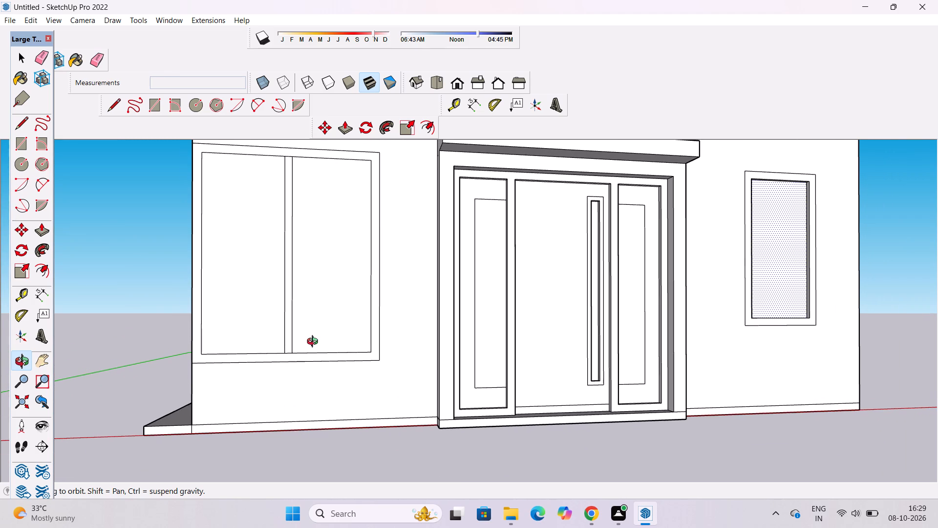
Move the outer frame's bottom edge on the double window left of the entrance 4' straight down.
key(space)
text(m)
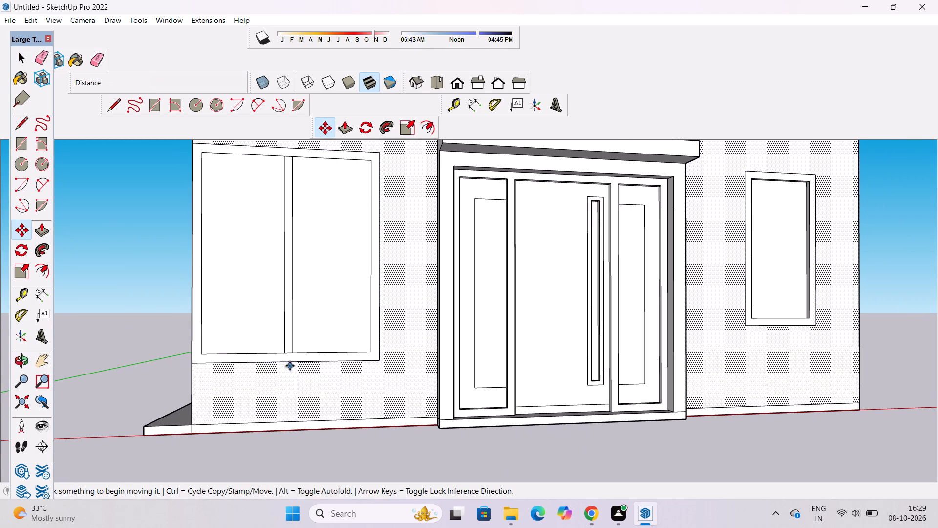
click(287, 362)
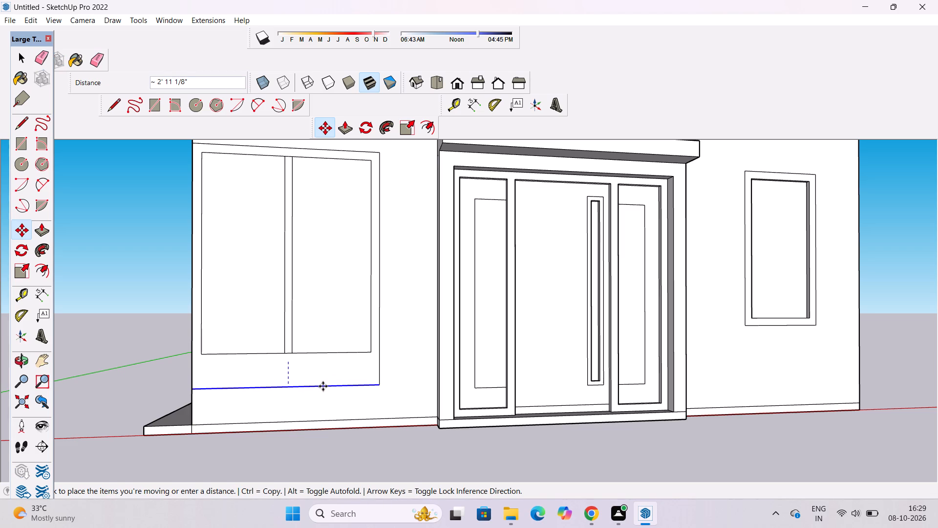
scroll(323, 386, down, 1)
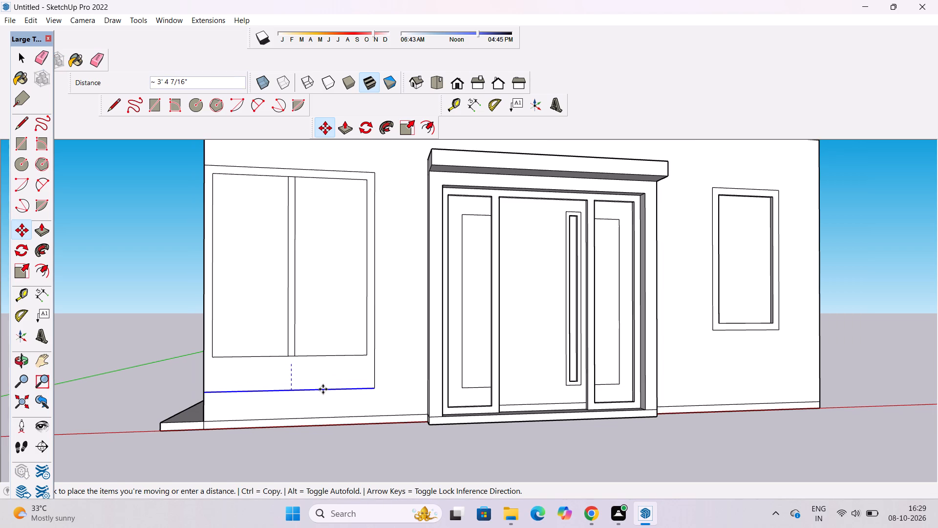
text(4')
key(Return)
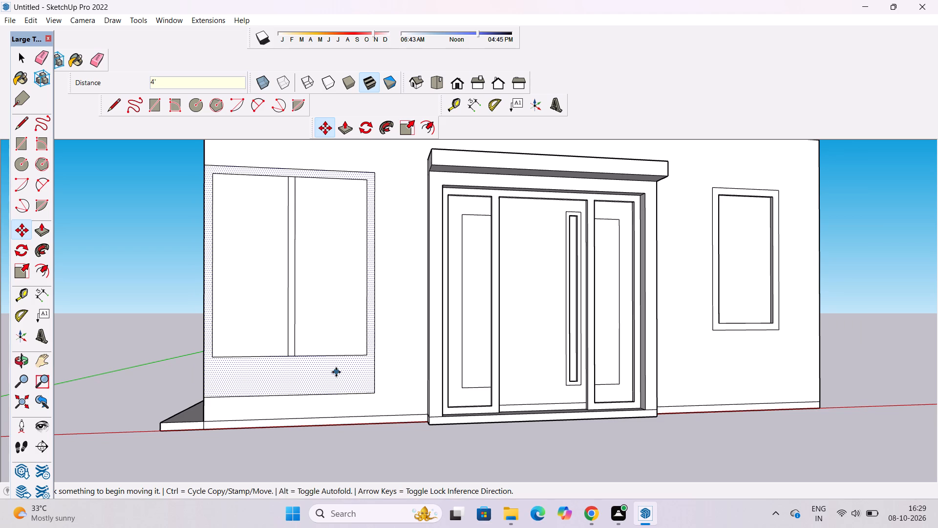
Erase the bottom edges of both inner panes of the double window, keeping the short edge under the mullion.
key(space)
scroll(333, 374, up, 1)
key(e)
drag(249, 342, 257, 359)
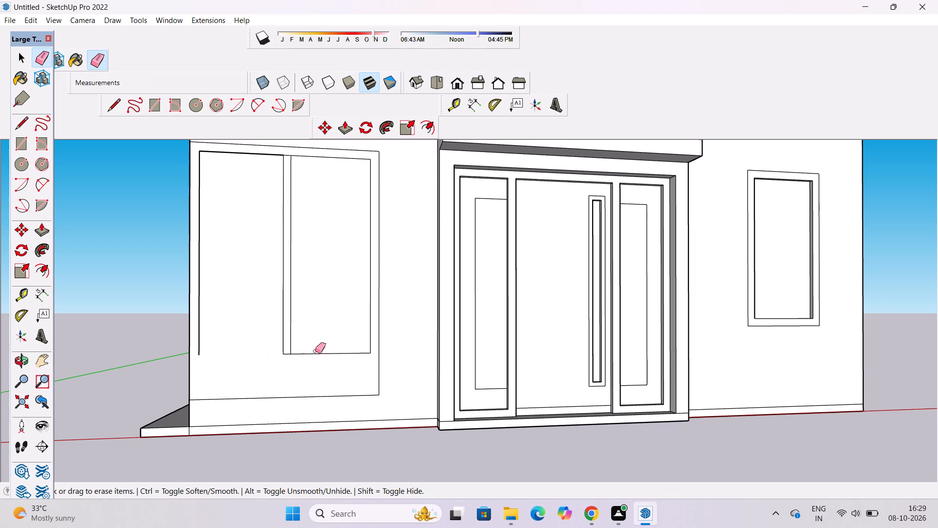
drag(318, 351, 320, 357)
Place a horizontal guide line 1' above the double window's lowered bottom frame edge.
key(l)
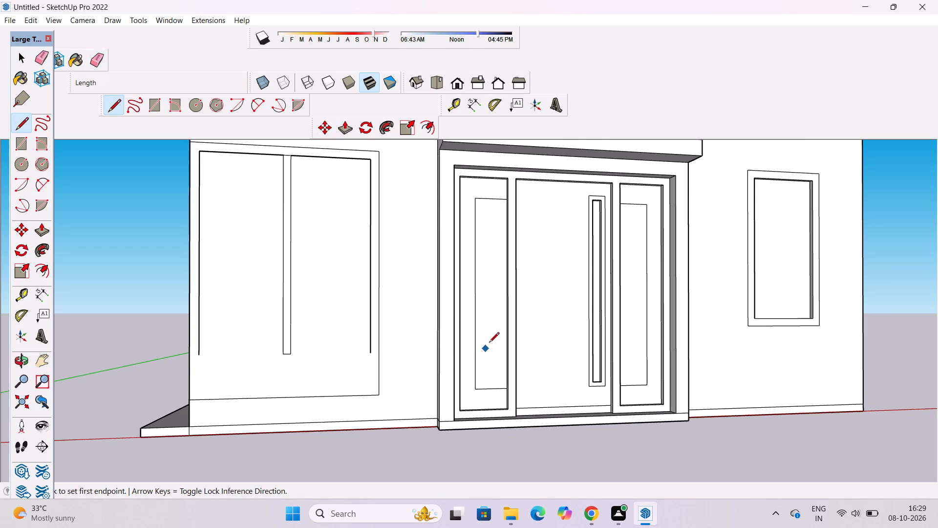
scroll(509, 329, down, 1)
key(space)
key(t)
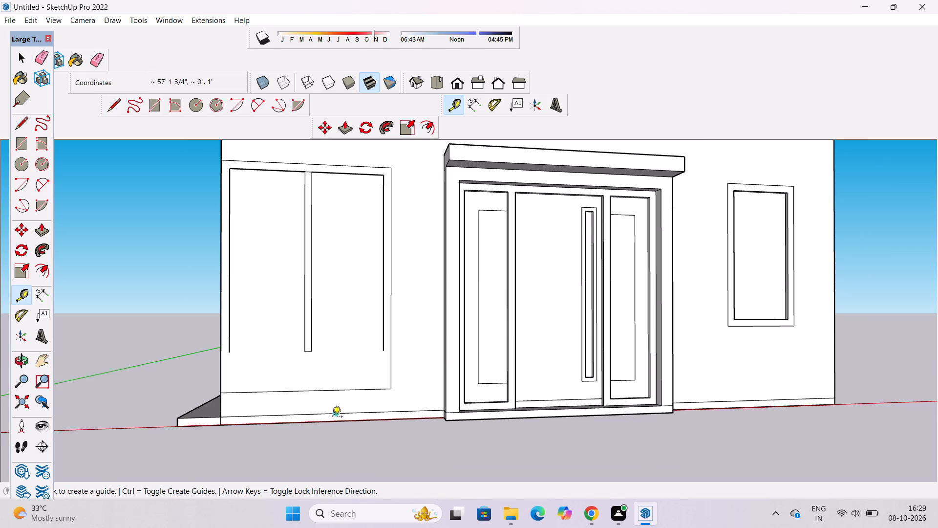
scroll(326, 393, down, 2)
scroll(313, 397, up, 5)
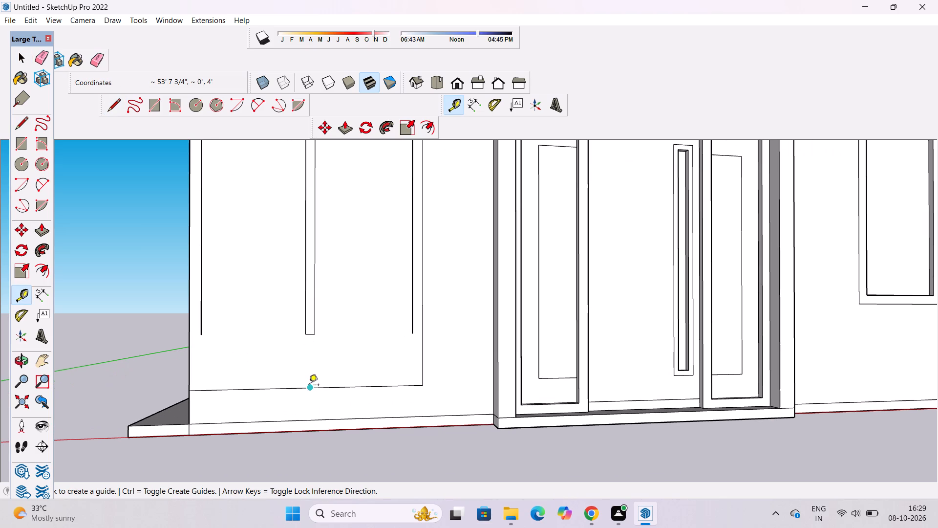
click(309, 388)
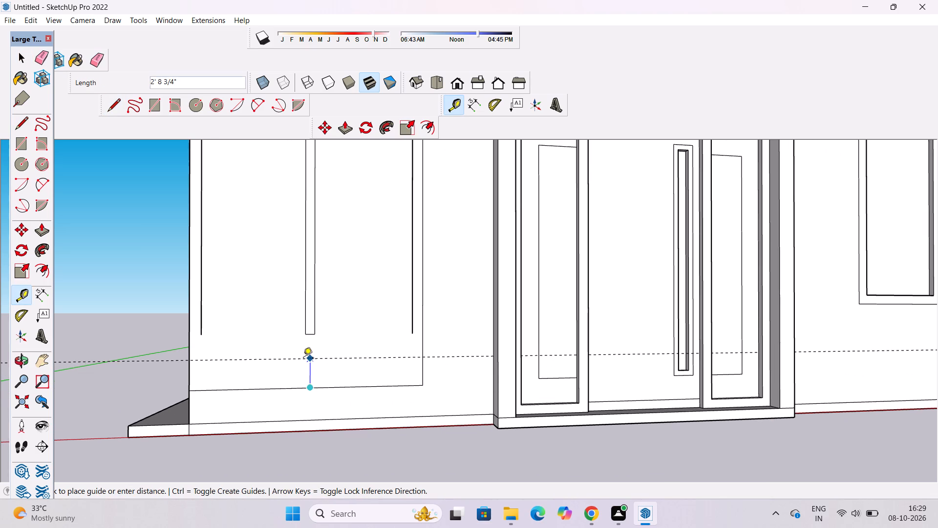
text(1')
key(Return)
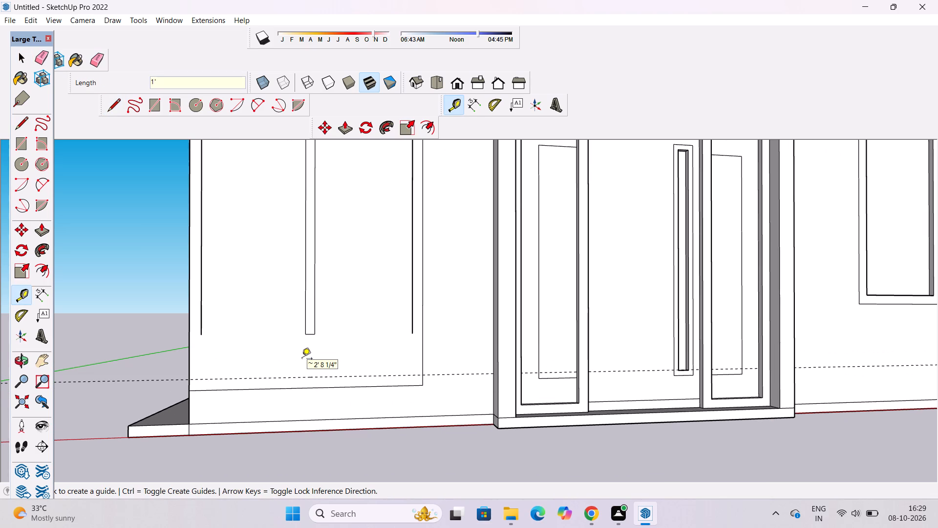
Draw the double window's inner side edges 4' down to the guide and join them with a bottom edge along it.
key(l)
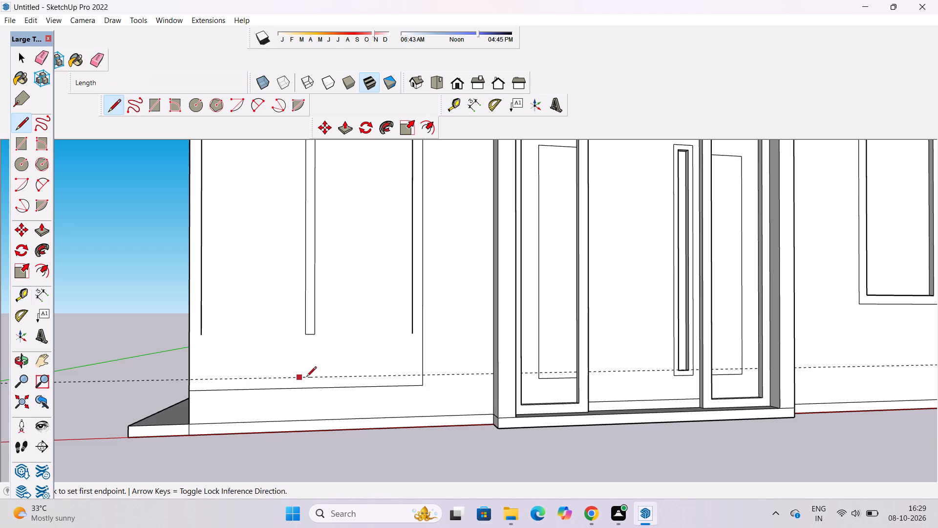
click(409, 335)
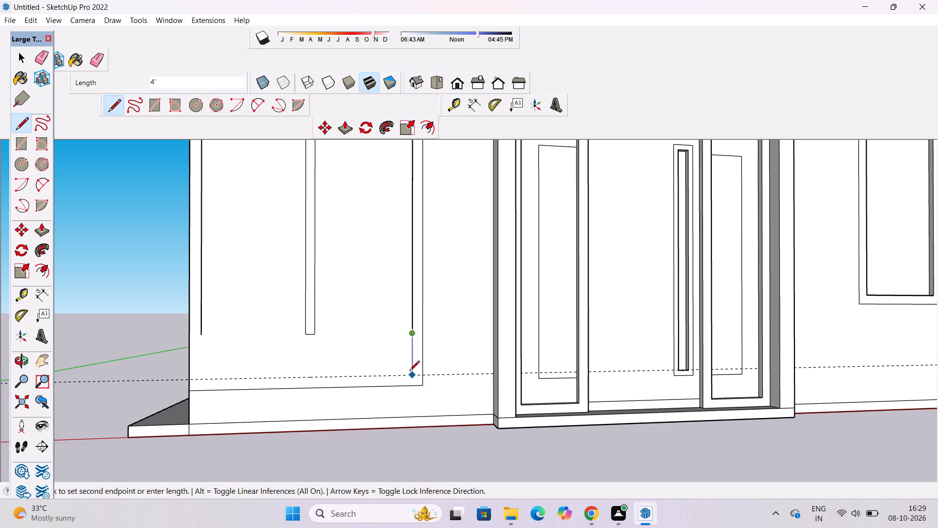
click(411, 377)
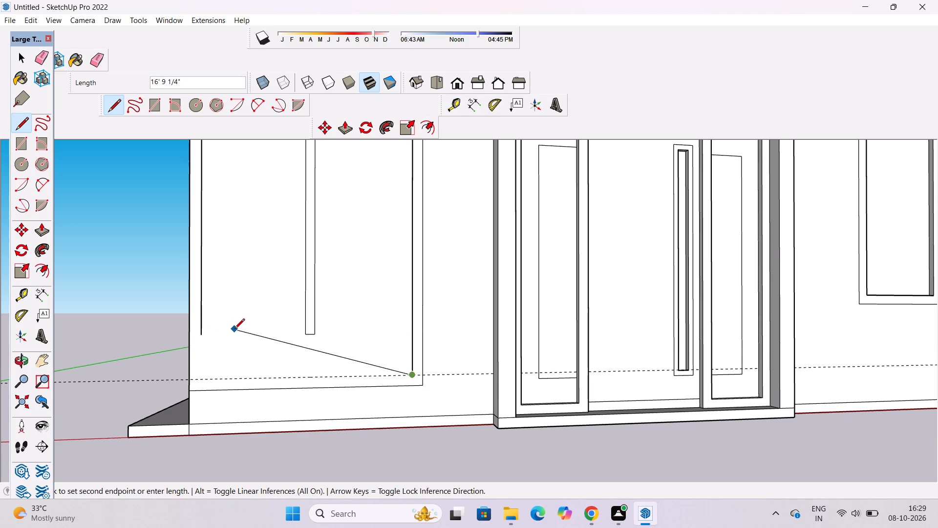
scroll(264, 319, down, 2)
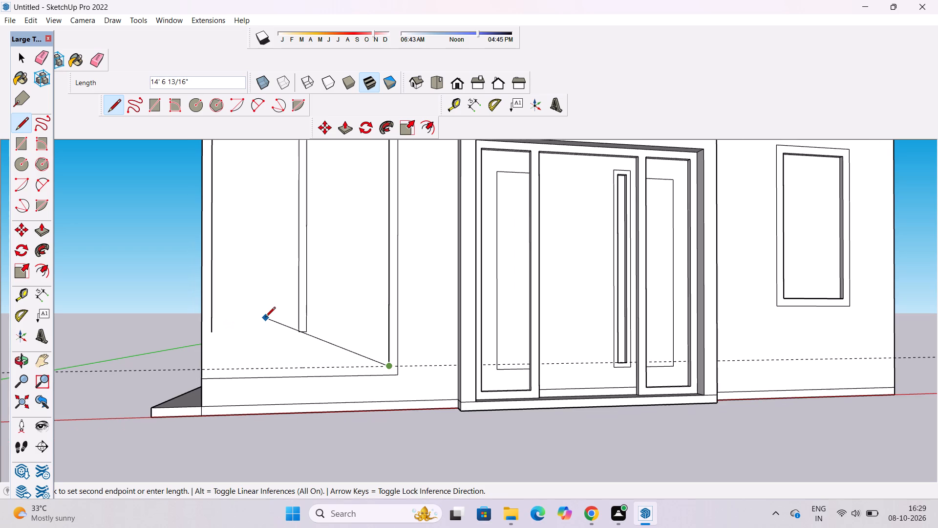
scroll(197, 338, down, 1)
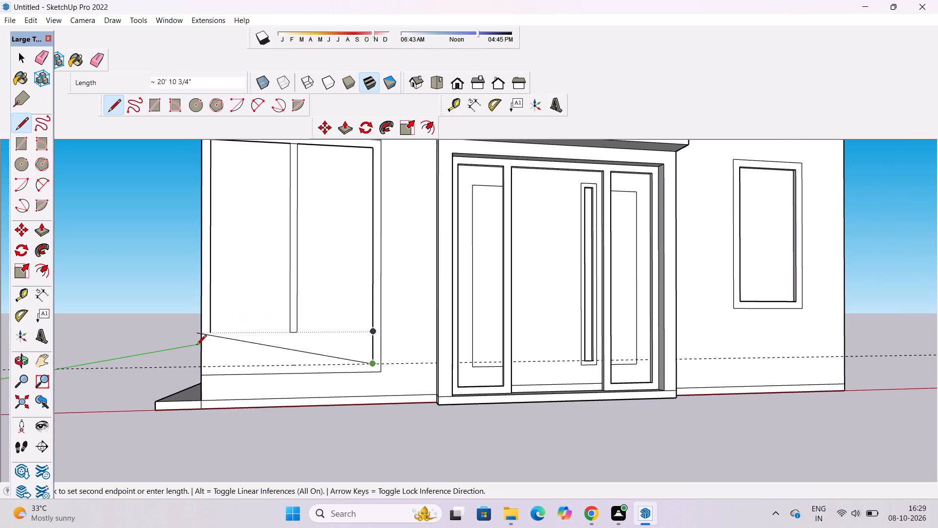
scroll(449, 310, down, 2)
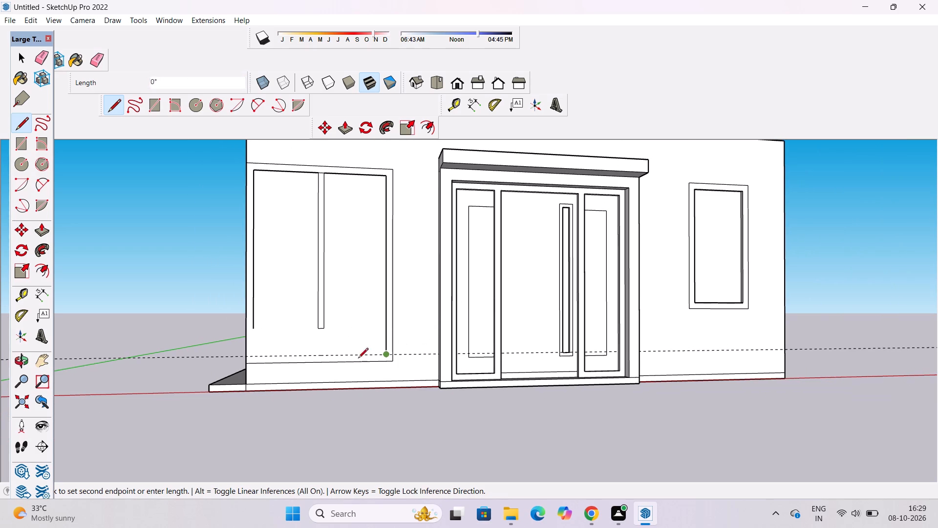
scroll(278, 379, up, 7)
scroll(255, 334, up, 1)
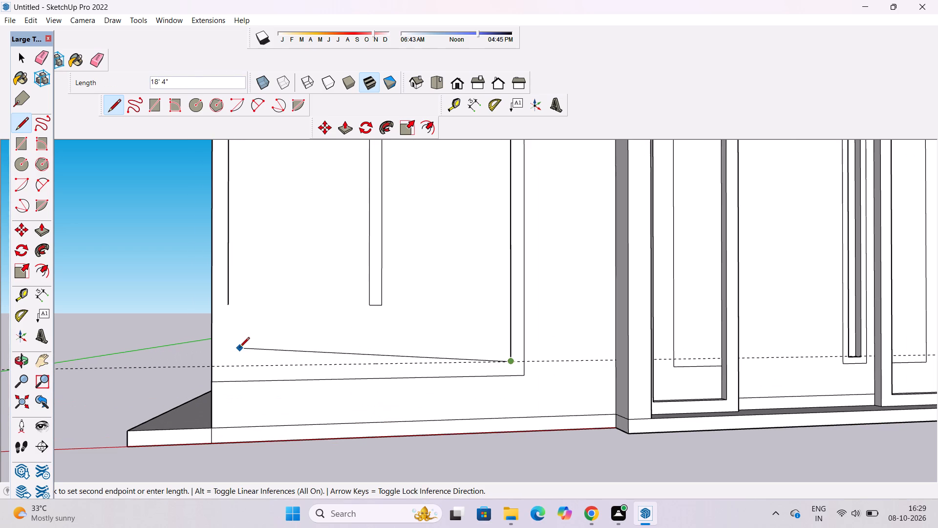
scroll(252, 348, down, 2)
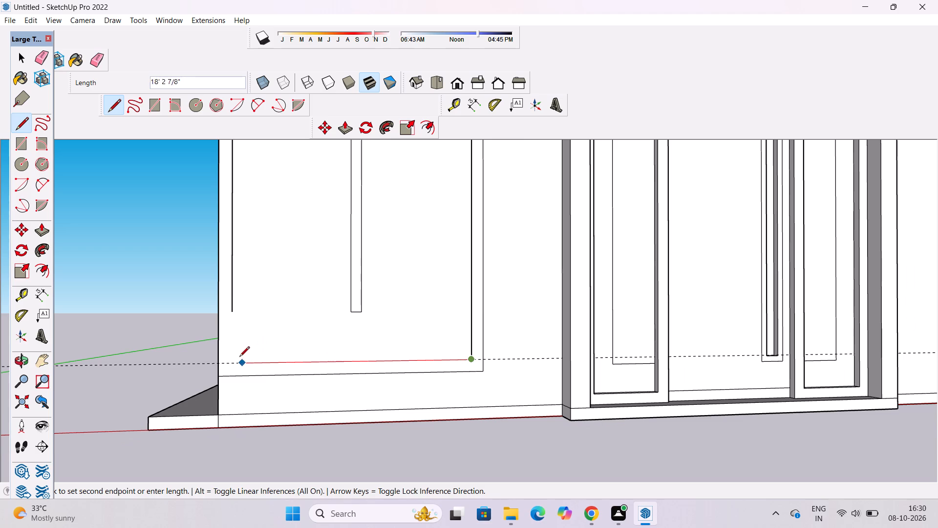
scroll(515, 261, down, 3)
scroll(355, 320, up, 1)
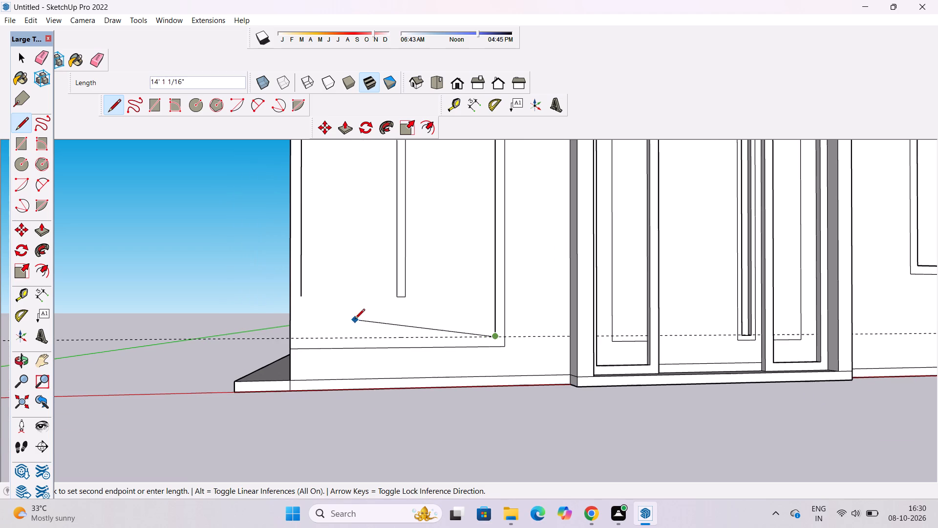
scroll(911, 349, down, 3)
scroll(734, 372, up, 4)
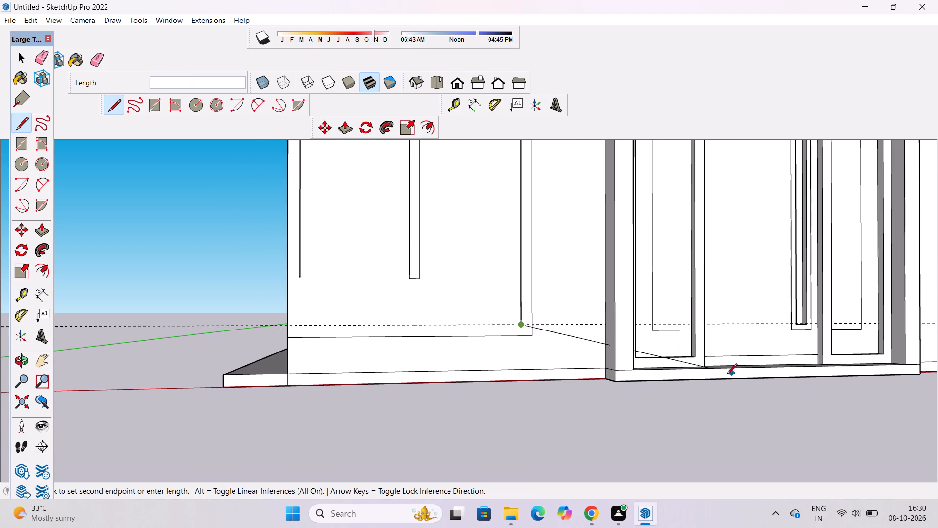
click(298, 326)
click(299, 276)
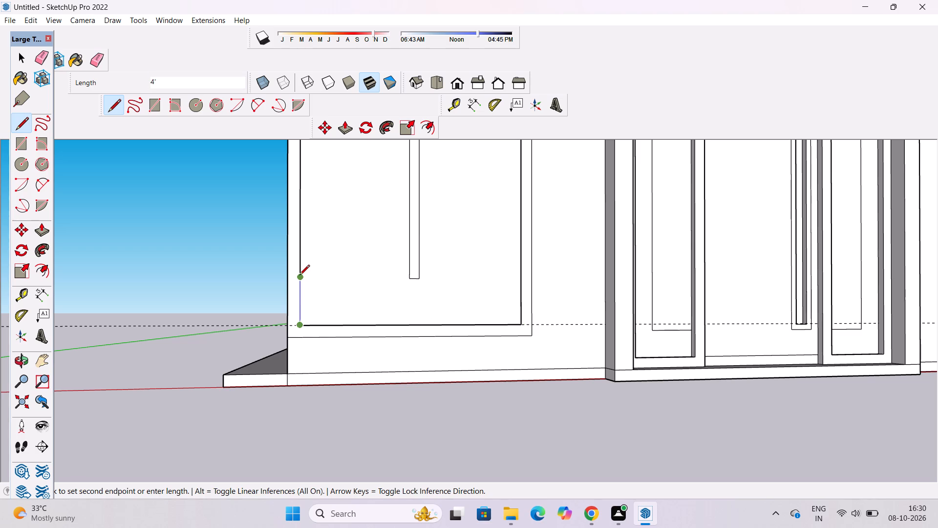
key(space)
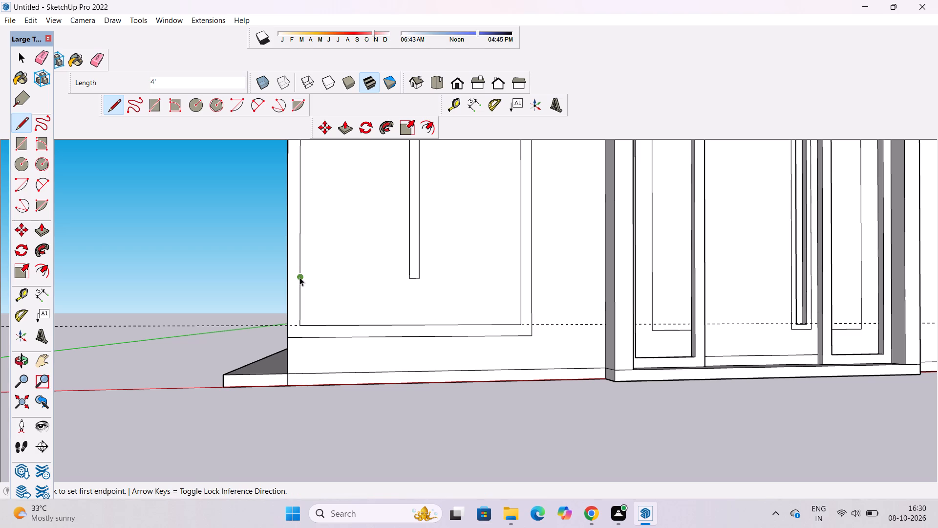
Erase the horizontal guide line across the facade.
key(e)
drag(245, 306, 246, 331)
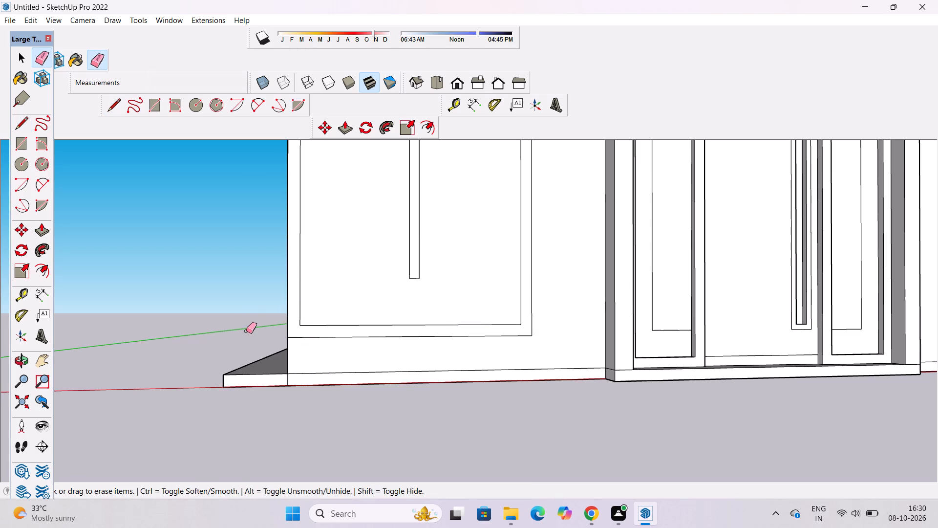
key(space)
Extend both edges of the double window's central mullion 4' down to the new inner bottom edge with lines.
key(o)
scroll(14, 260, down, 5)
scroll(209, 298, down, 6)
shift+drag(530, 268, 432, 293)
scroll(423, 296, down, 4)
drag(341, 304, 306, 319)
scroll(289, 318, up, 4)
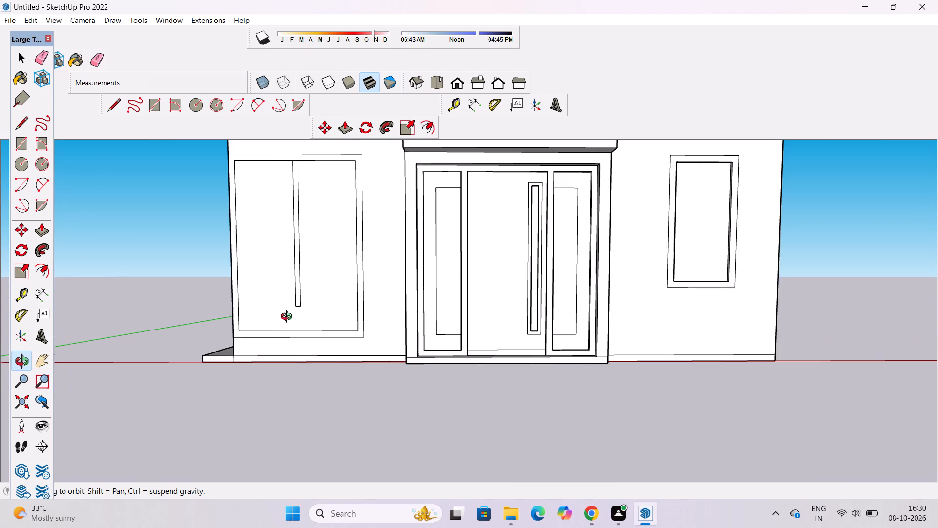
shift+drag(304, 314, 307, 334)
scroll(292, 331, up, 10)
shift+drag(314, 304, 330, 278)
shift+drag(326, 305, 342, 311)
drag(348, 309, 341, 314)
drag(341, 314, 357, 314)
shift+drag(357, 314, 342, 317)
shift+click(340, 316)
key(l)
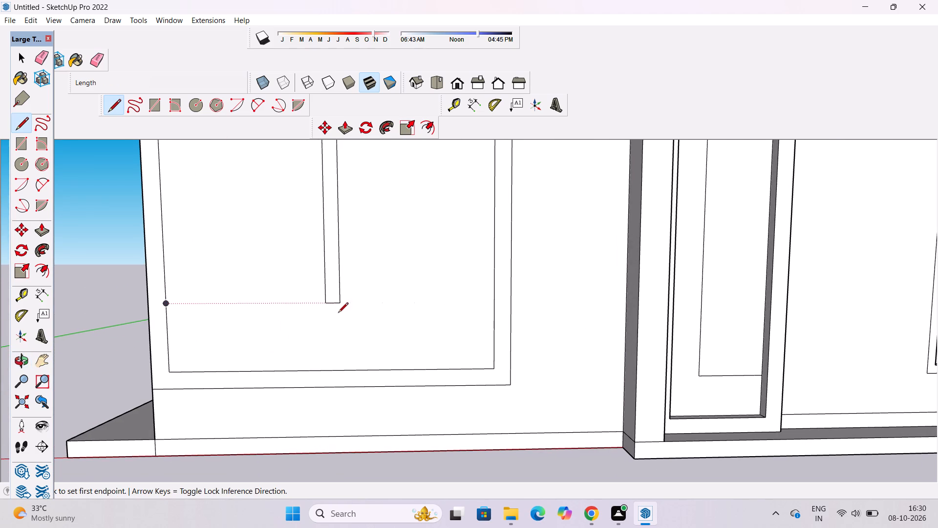
scroll(322, 312, up, 2)
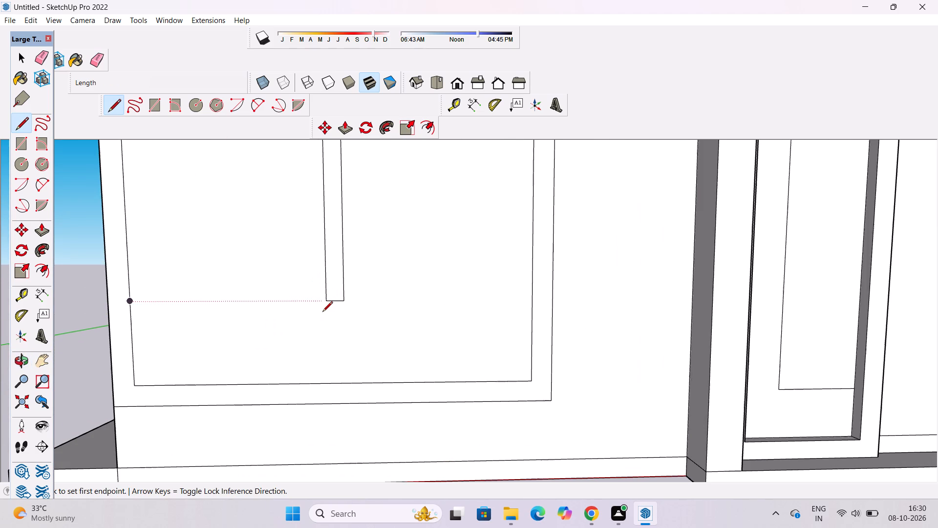
click(324, 302)
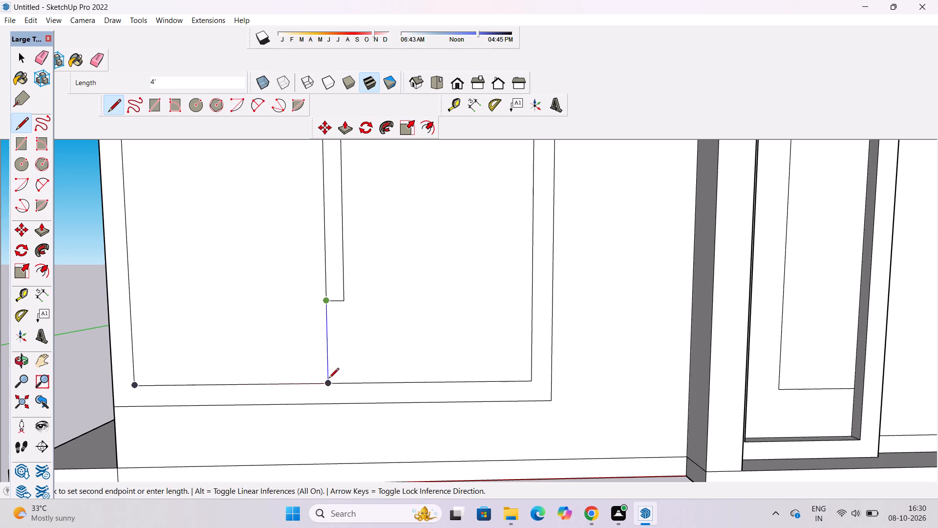
click(328, 384)
click(344, 301)
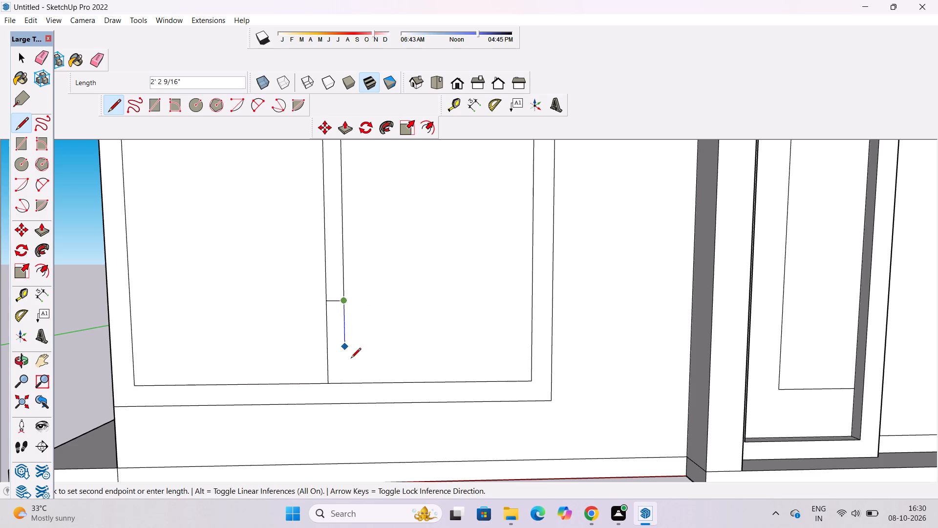
click(342, 384)
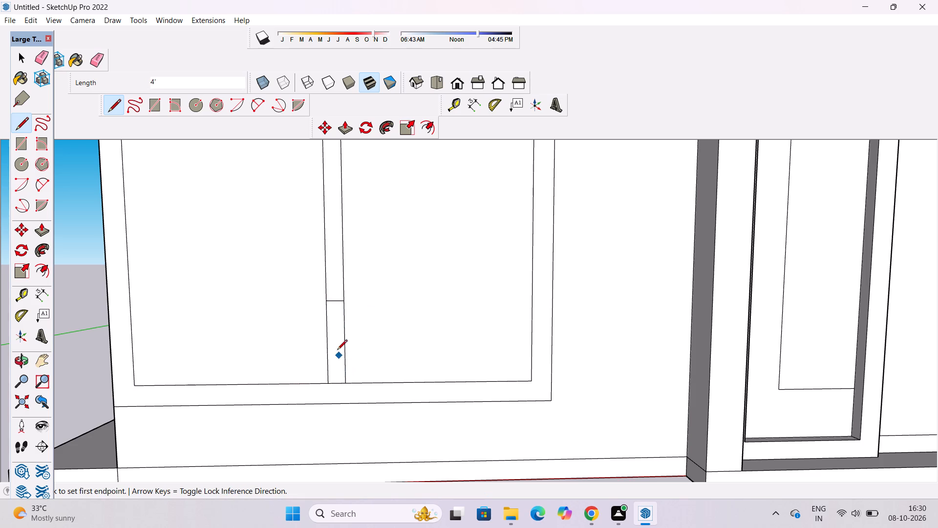
Erase the leftover short horizontal edge crossing the double window's central mullion.
key(space)
text(t)
scroll(328, 334, down, 7)
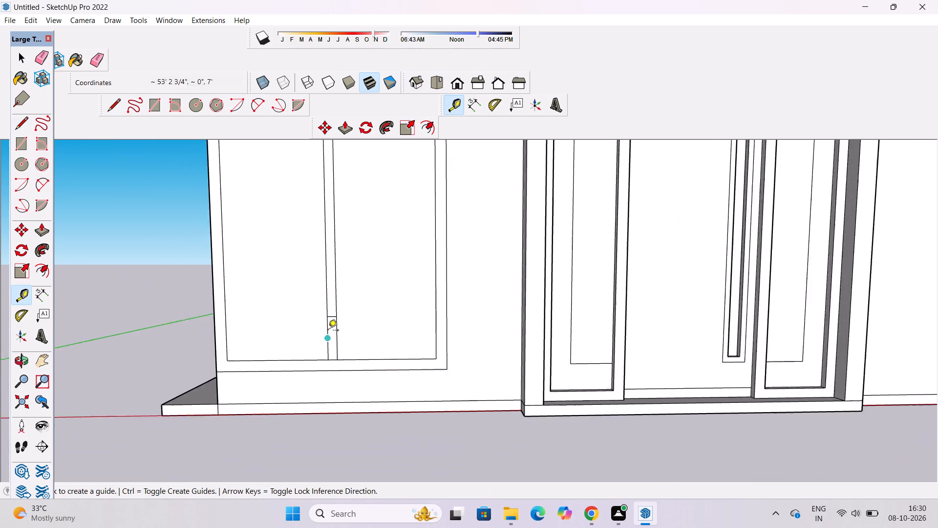
scroll(328, 331, down, 3)
scroll(339, 347, up, 2)
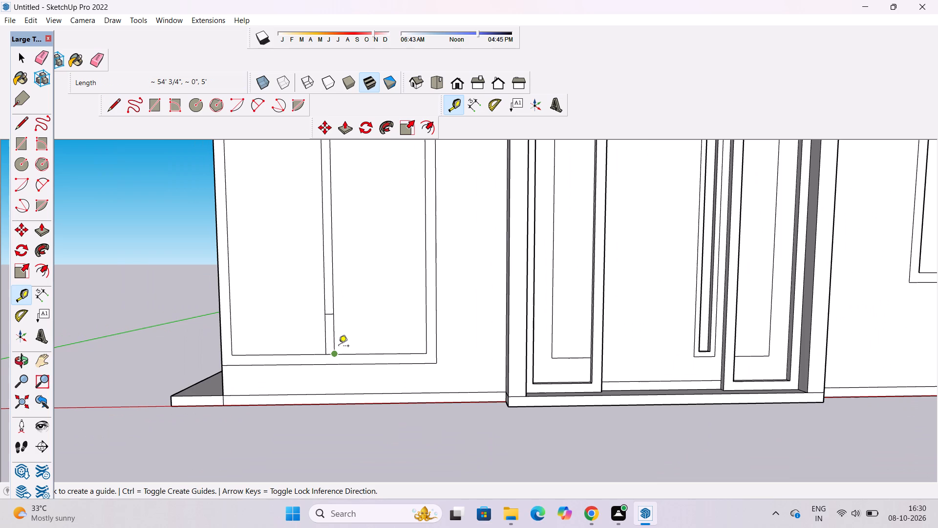
scroll(347, 359, down, 4)
scroll(349, 359, up, 3)
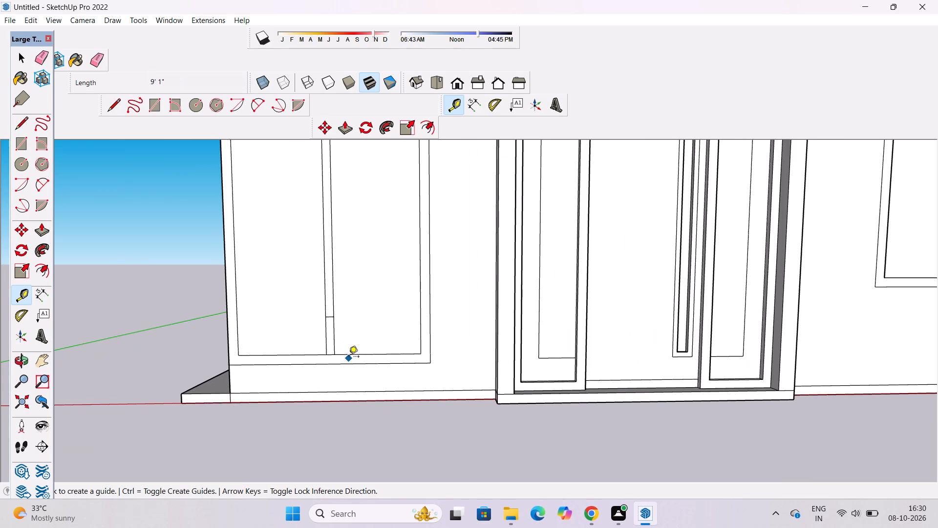
key(e)
scroll(330, 333, up, 11)
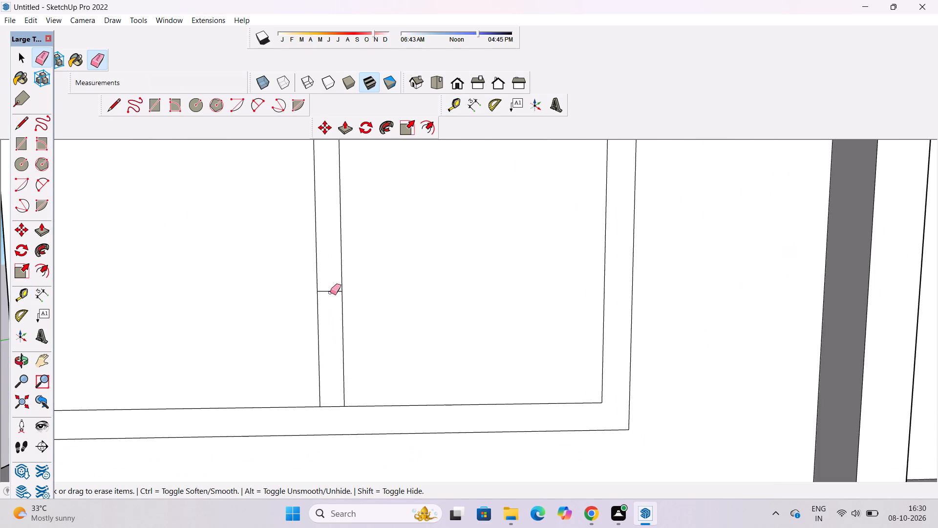
click(330, 292)
Examine the front facade with the lengthened double window from several angles.
key(space)
key(o)
scroll(321, 352, down, 1)
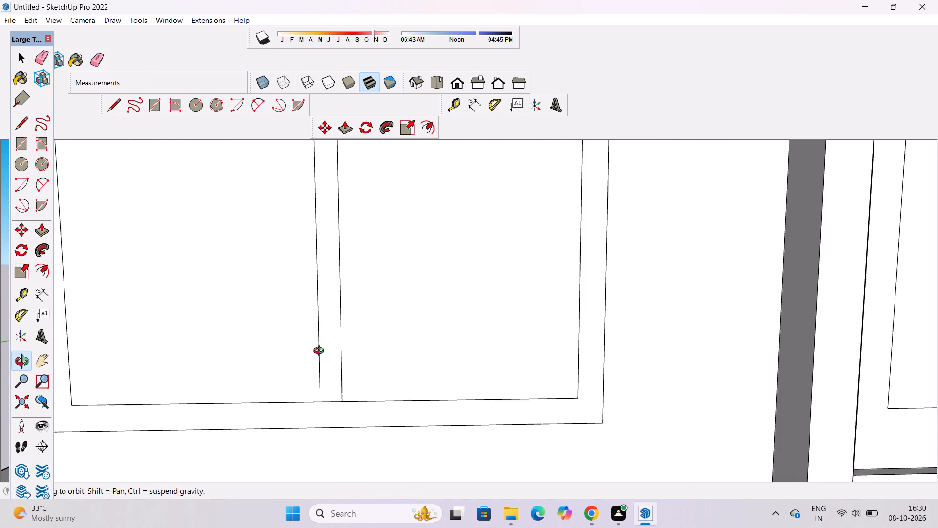
scroll(321, 352, down, 3)
shift+drag(353, 333, 345, 366)
scroll(344, 362, down, 11)
shift+drag(341, 364, 343, 416)
drag(342, 413, 342, 403)
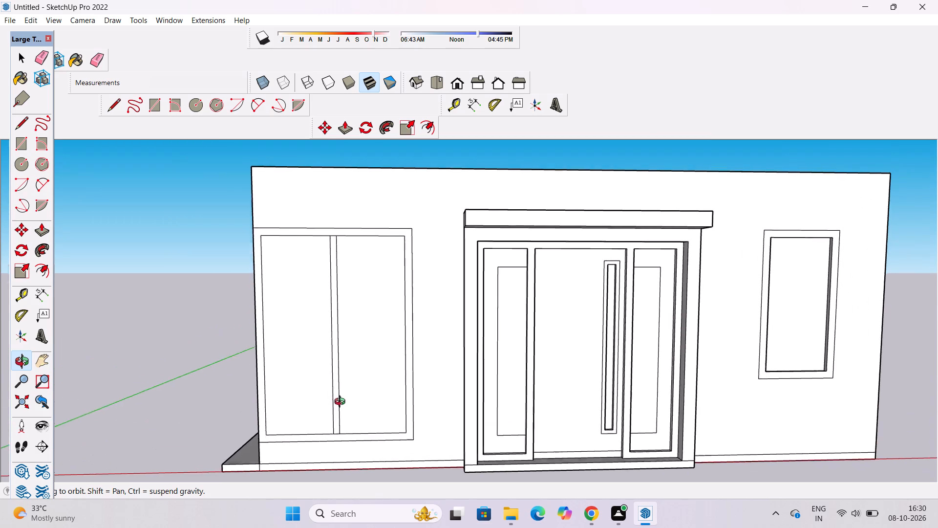
drag(342, 403, 342, 393)
shift+drag(342, 394, 318, 358)
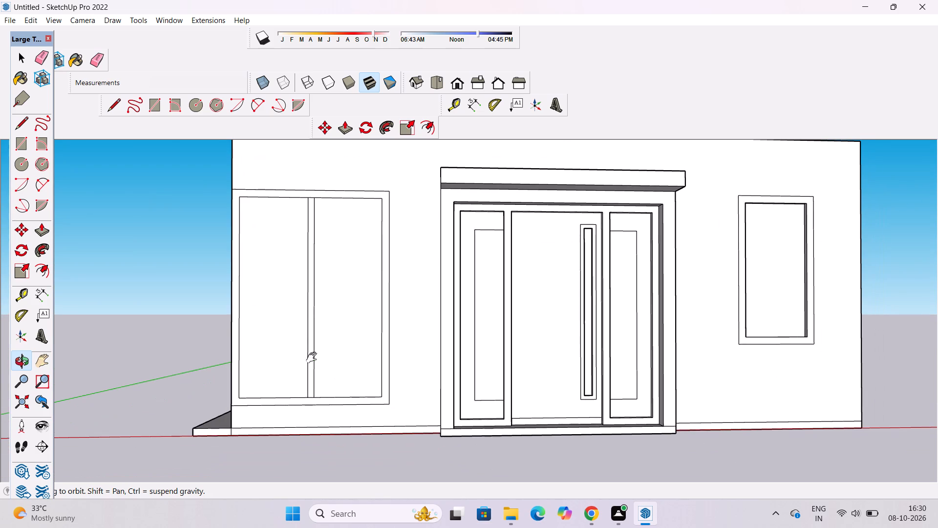
shift+drag(314, 358, 318, 353)
shift+click(318, 353)
shift+scroll(321, 356, down, 4)
shift+drag(321, 356, 336, 342)
shift+scroll(336, 342, up, 1)
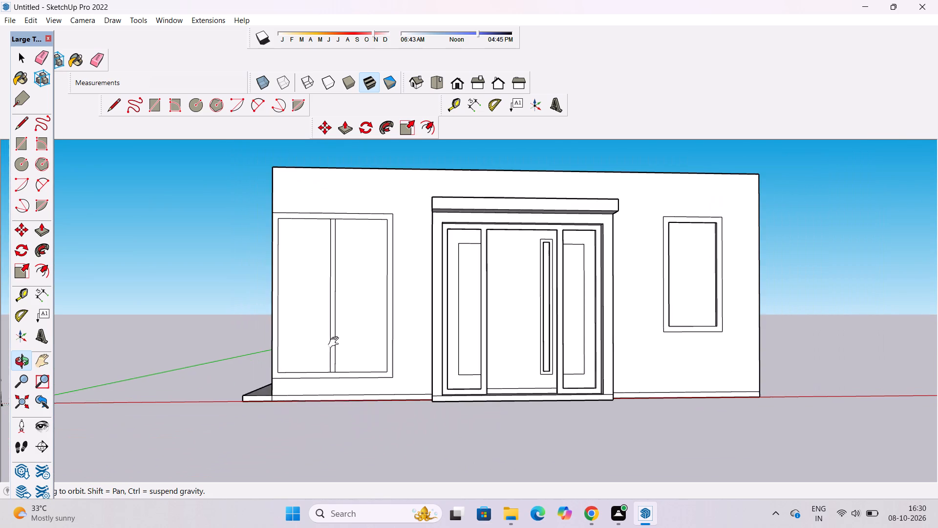
shift+drag(336, 342, 320, 348)
shift+drag(318, 351, 333, 351)
drag(341, 354, 377, 354)
drag(373, 354, 358, 352)
shift+click(357, 352)
drag(347, 352, 338, 352)
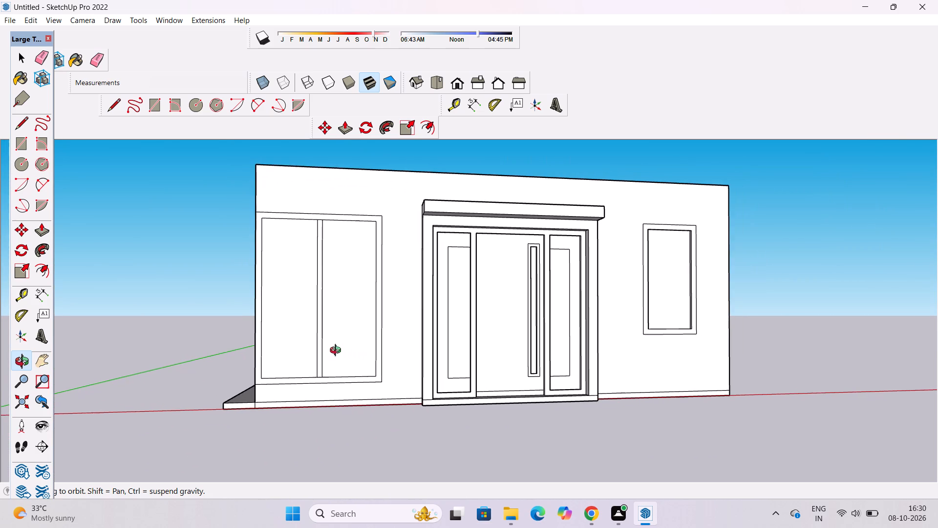
Place a horizontal guide line 10' above the double window's inner bottom edge.
key(t)
scroll(285, 310, down, 4)
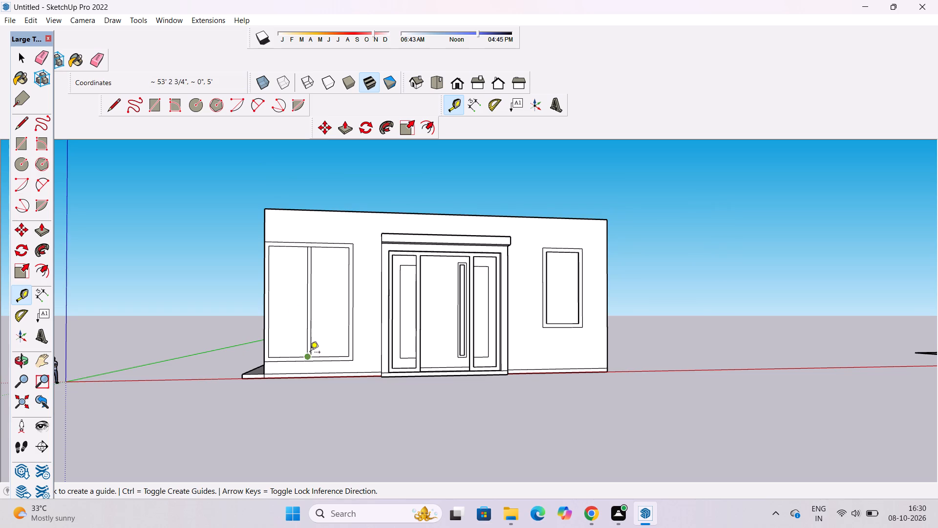
scroll(310, 354, up, 2)
scroll(251, 283, down, 2)
scroll(316, 351, up, 5)
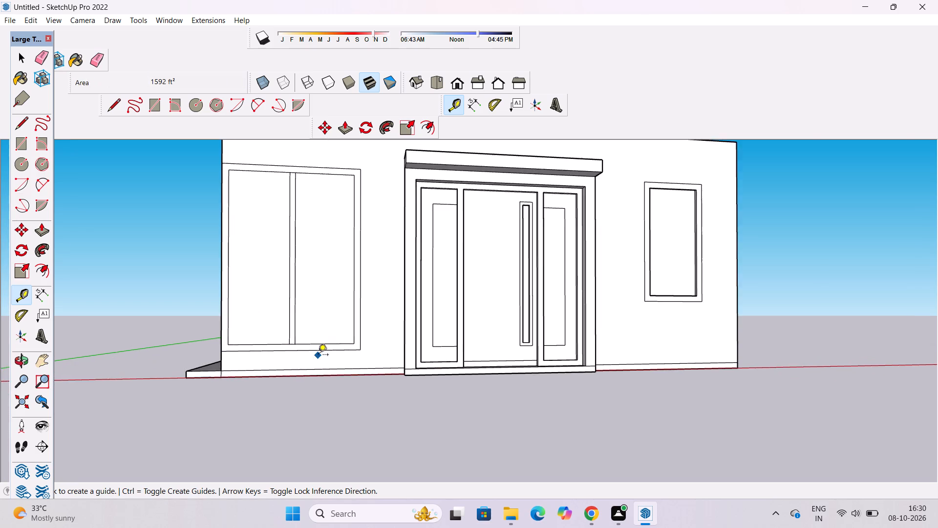
scroll(318, 355, up, 5)
scroll(271, 339, up, 8)
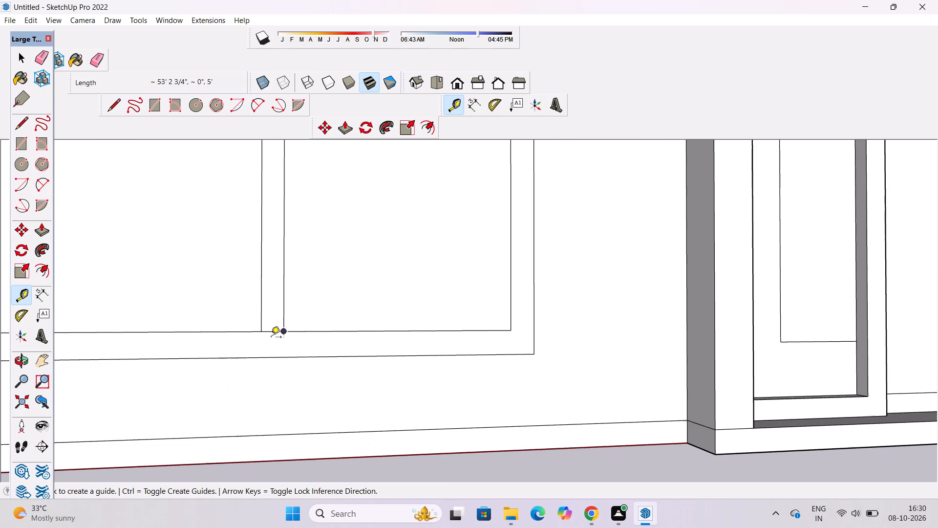
click(270, 331)
scroll(268, 333, down, 2)
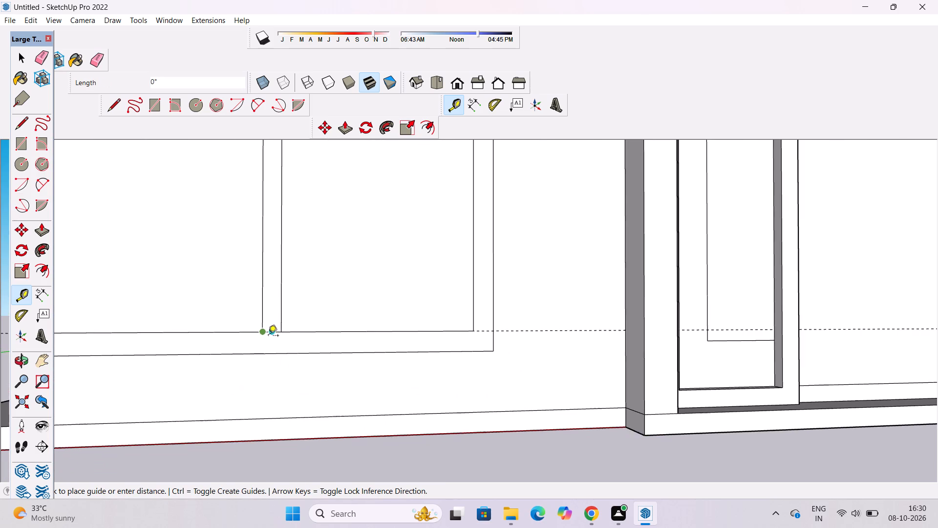
scroll(268, 336, down, 6)
scroll(280, 285, down, 2)
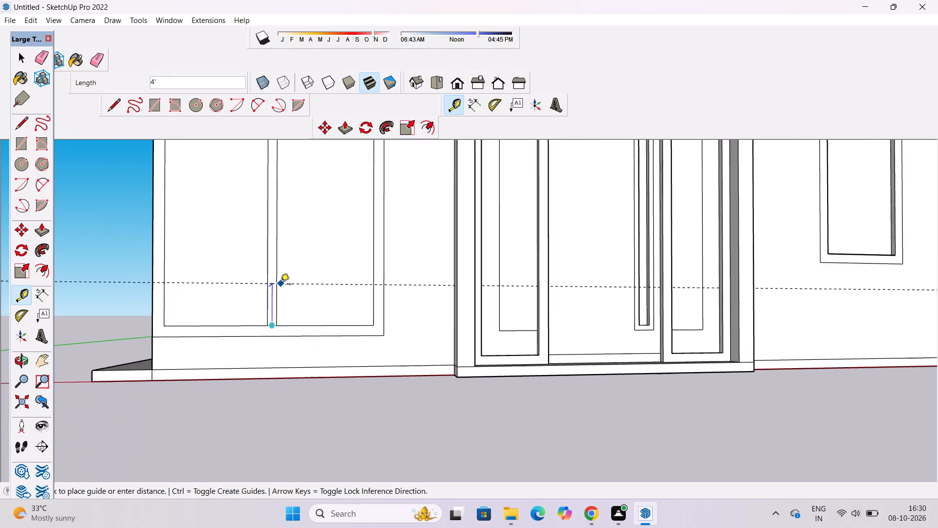
scroll(280, 285, down, 3)
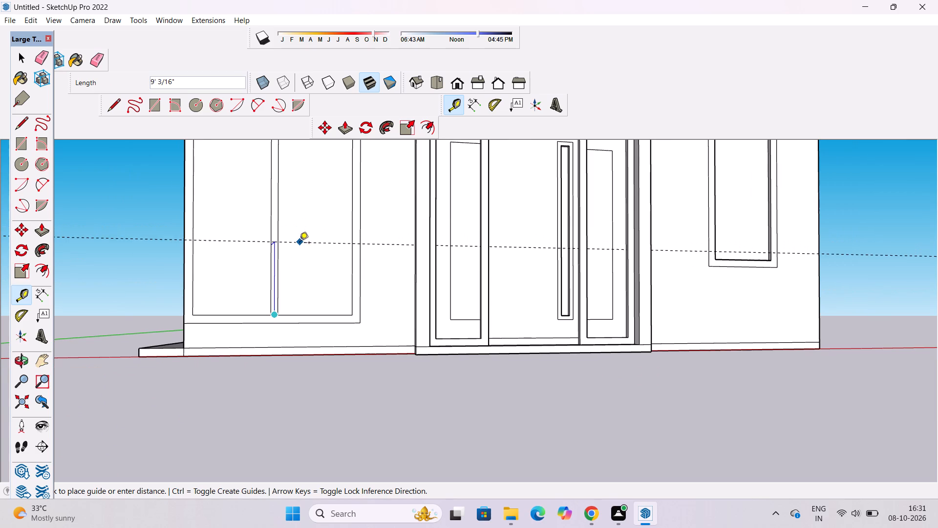
scroll(298, 256, down, 7)
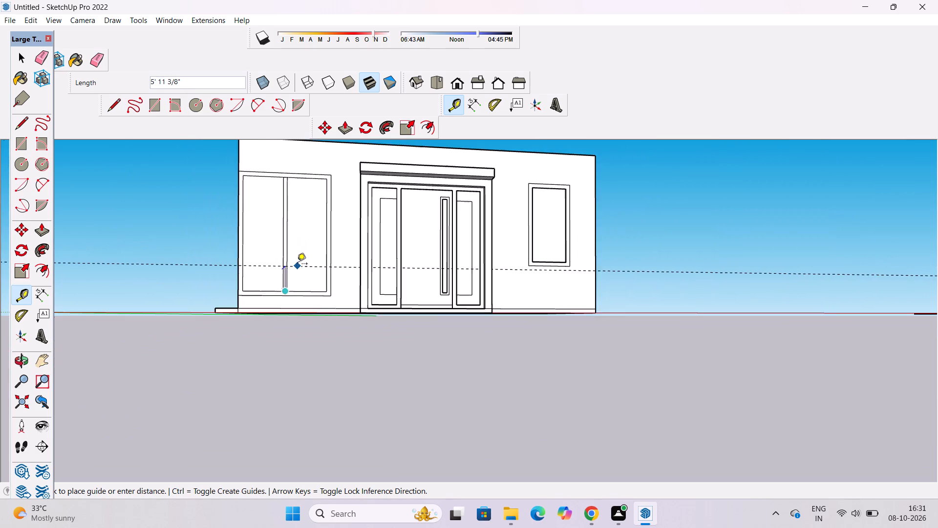
scroll(292, 237, up, 7)
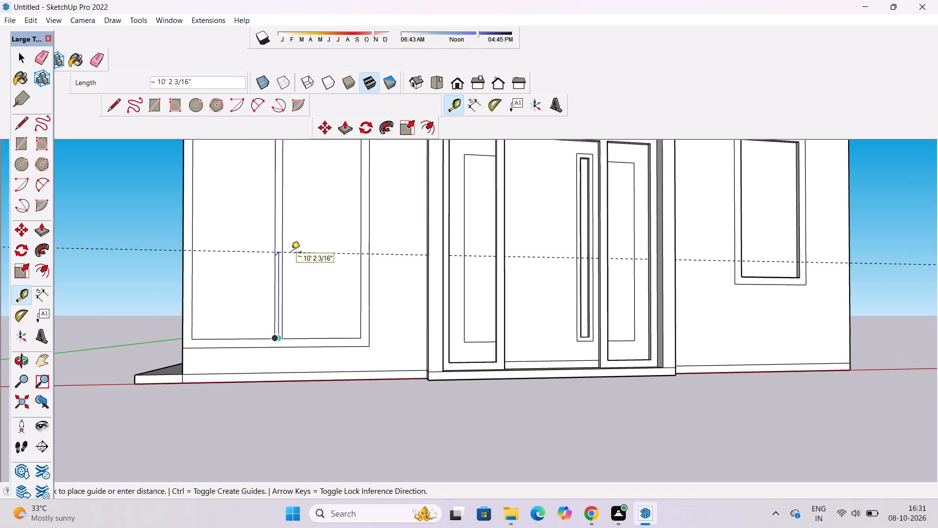
text(10')
key(Return)
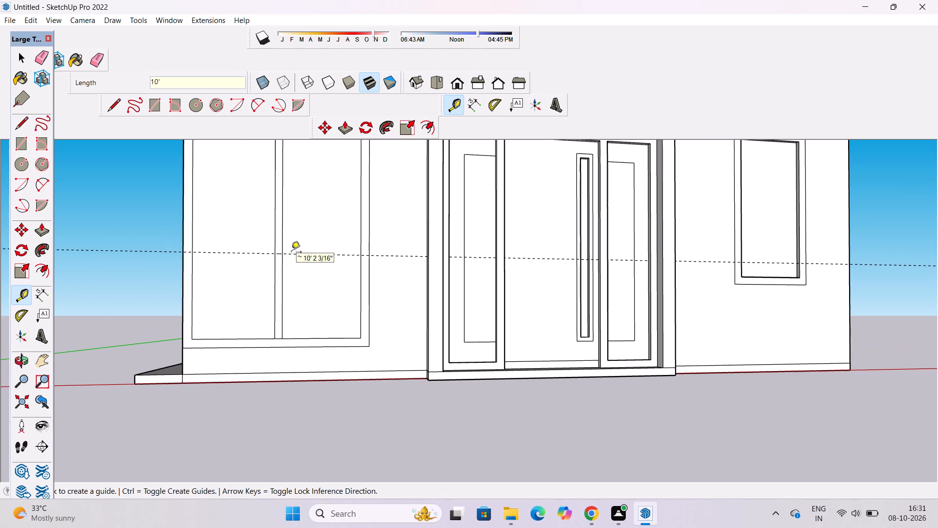
Place a second horizontal guide line 1' below the first guide across the double window.
scroll(281, 299, down, 5)
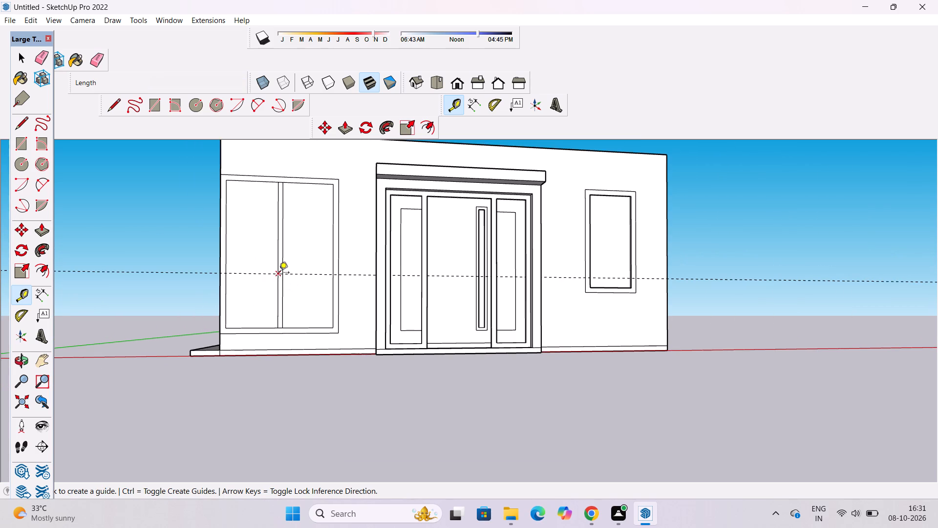
scroll(271, 266, down, 2)
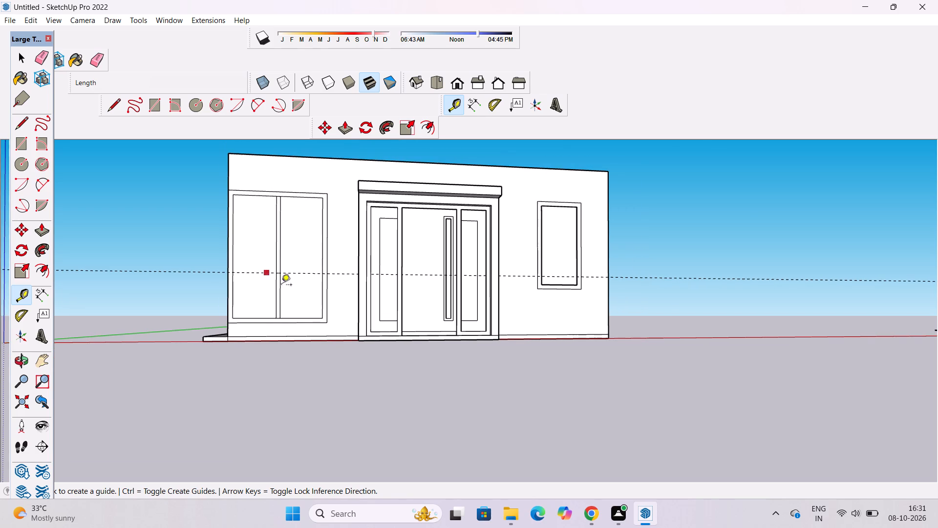
scroll(291, 291, up, 4)
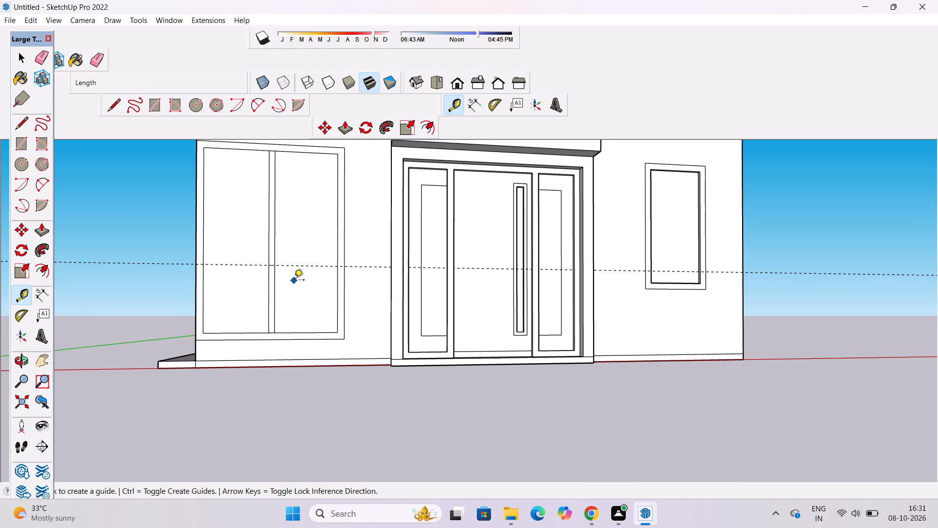
scroll(281, 281, down, 1)
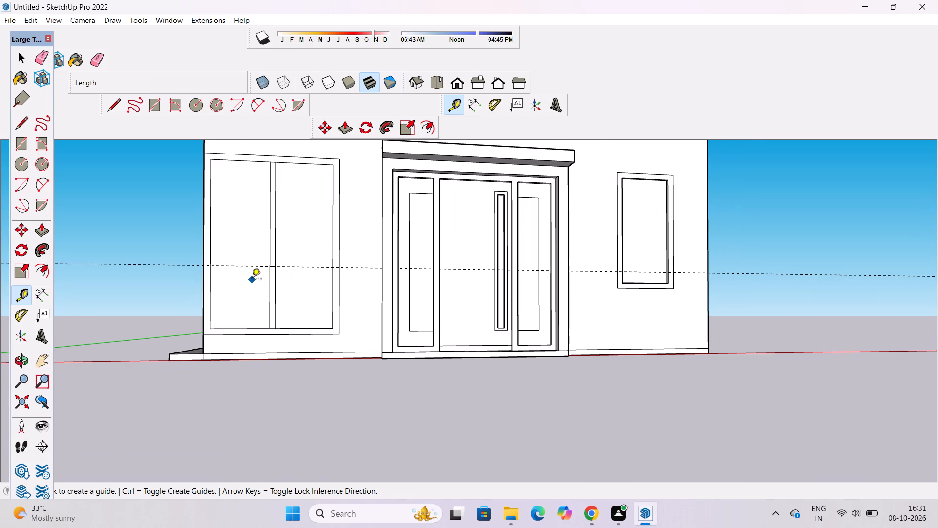
scroll(251, 283, down, 1)
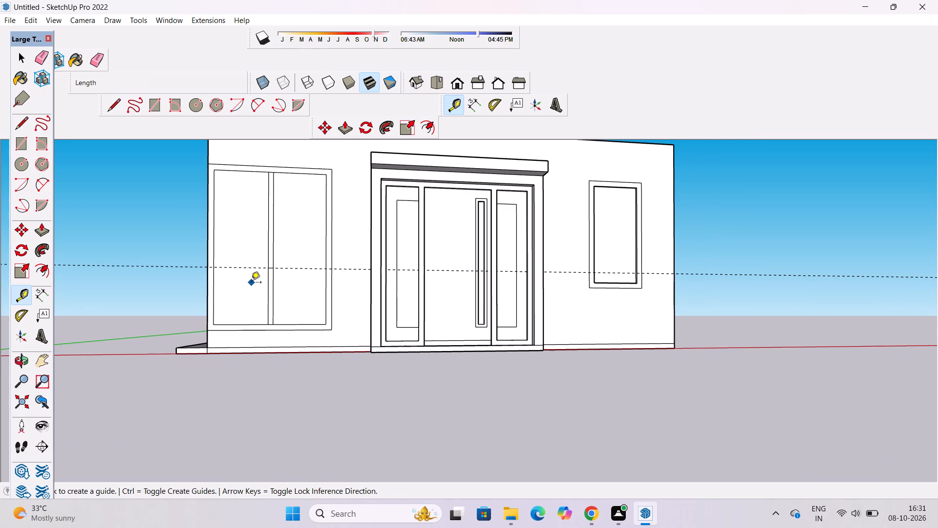
scroll(251, 284, down, 3)
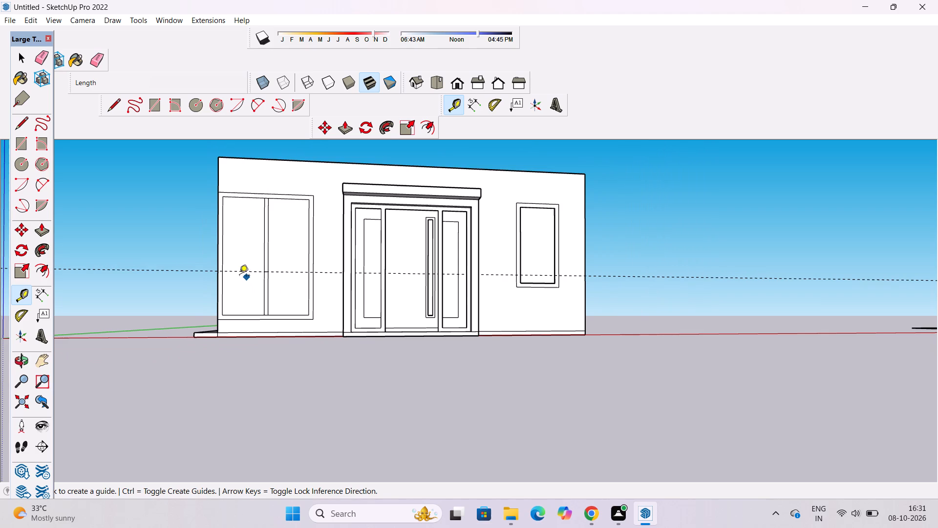
scroll(237, 276, down, 2)
scroll(277, 277, up, 4)
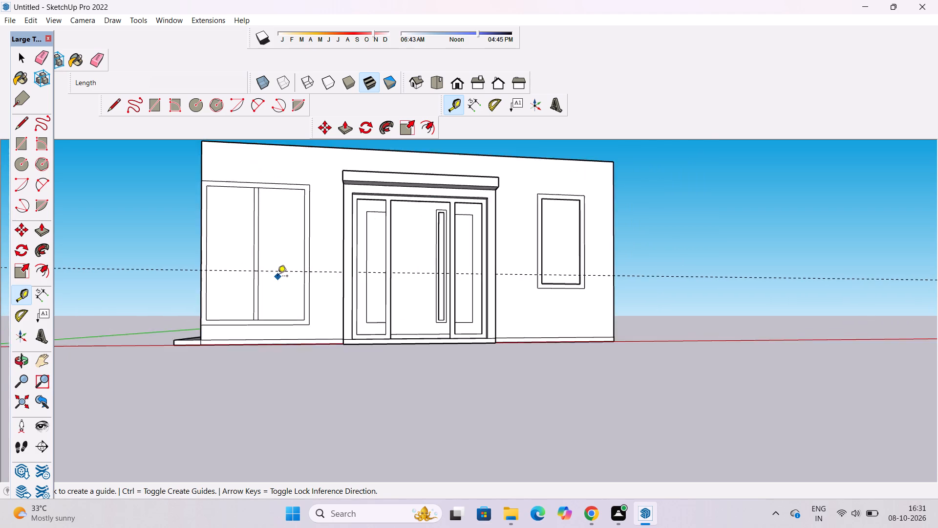
scroll(277, 277, up, 3)
click(294, 271)
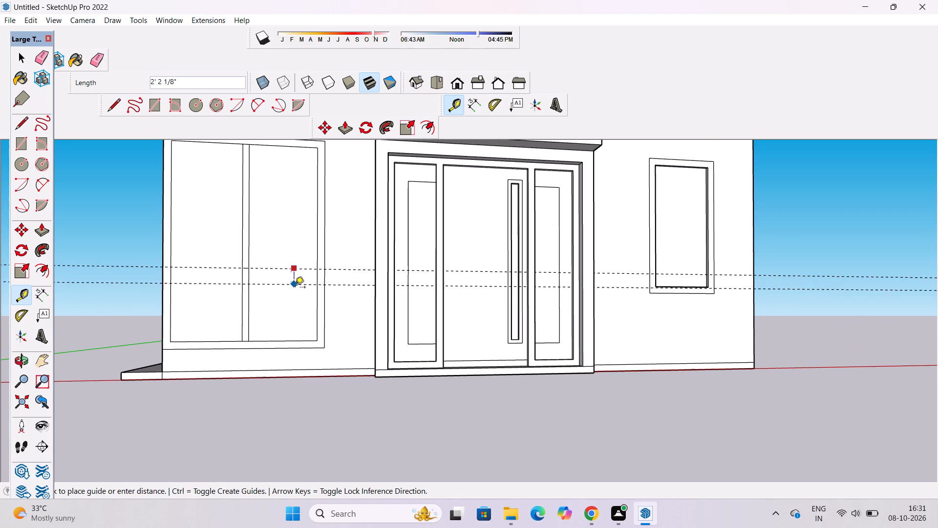
text(1')
key(Return)
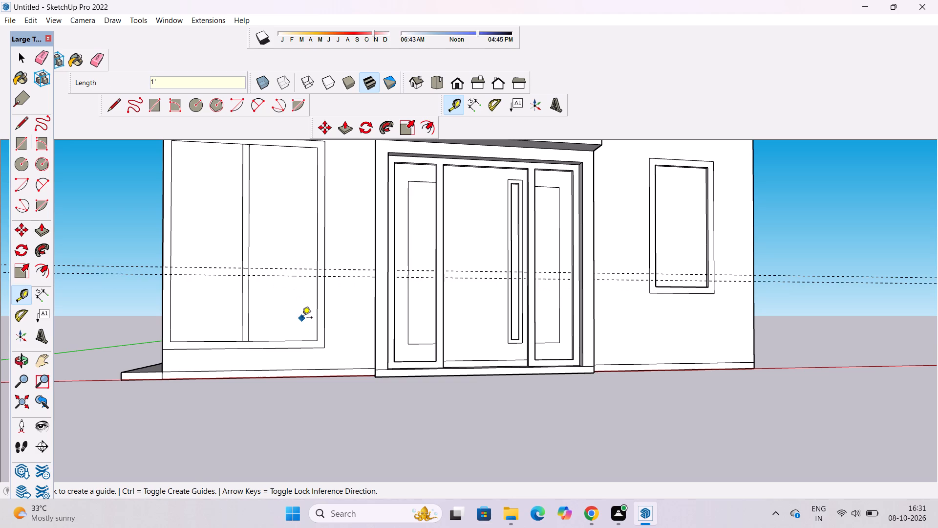
Draw a 1' by 20' rectangle between the two guides, from the double window's inner left edge to its outer right frame edge.
key(r)
scroll(178, 275, up, 6)
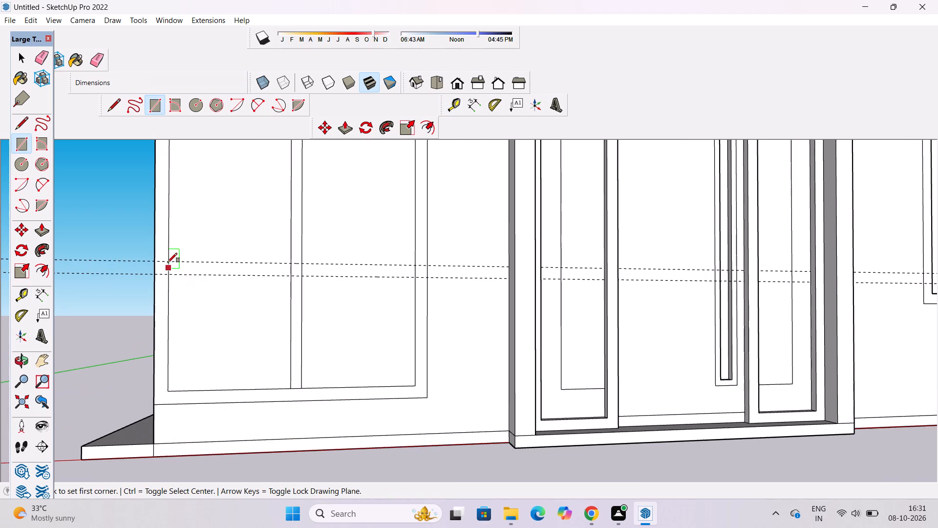
click(168, 262)
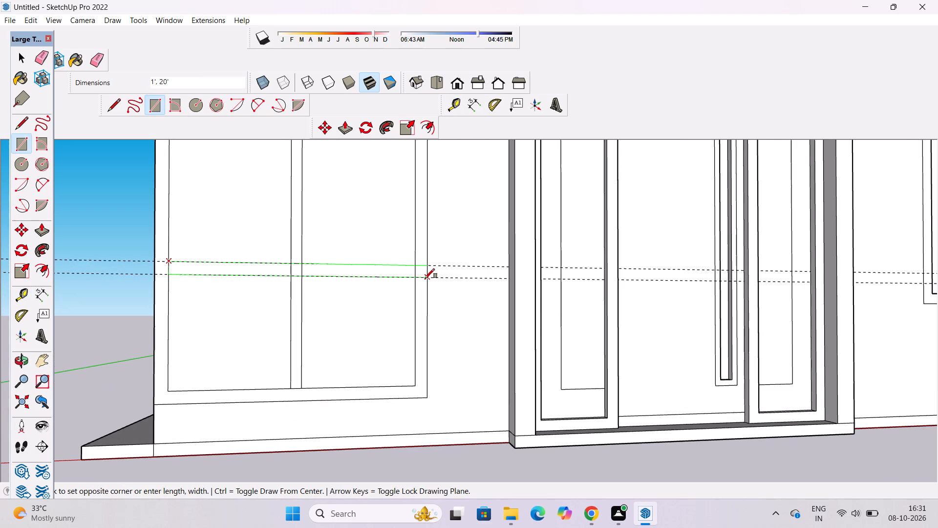
click(426, 279)
Erase both horizontal guide lines running across the facade.
scroll(335, 318, down, 3)
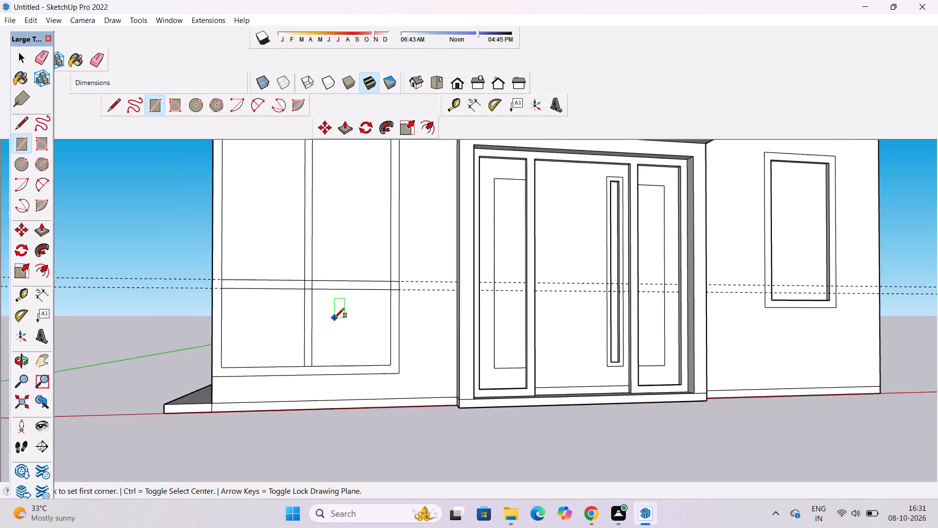
scroll(335, 318, down, 4)
key(space)
text(e)
drag(184, 285, 190, 302)
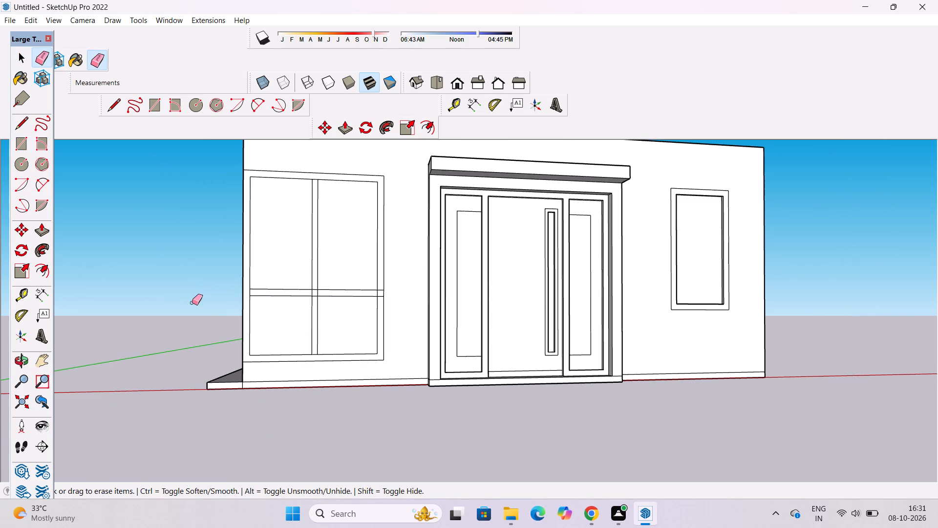
Erase the crossbar's edge segments crossing the double window's right frame and the inner frame edge segment closing the crossbar's end.
key(space)
key(o)
drag(342, 303, 334, 303)
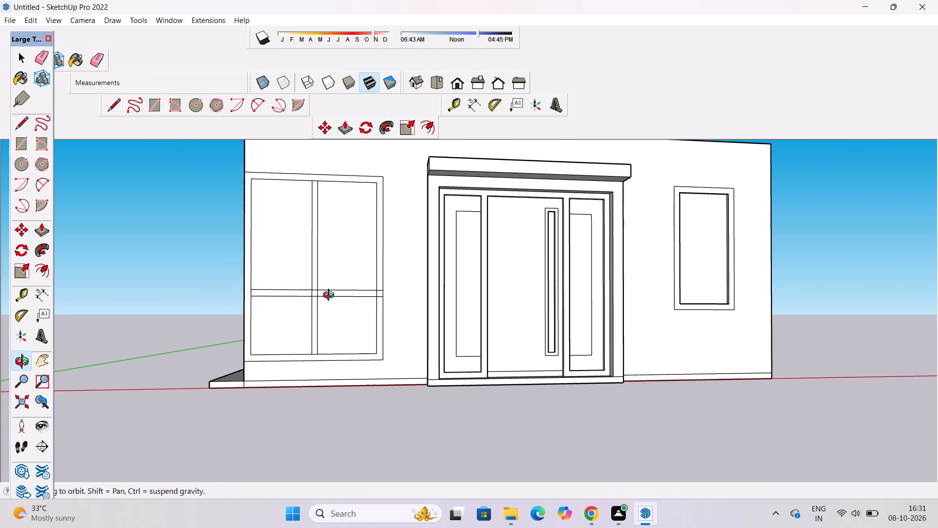
shift+drag(331, 297, 326, 308)
drag(326, 308, 307, 308)
scroll(306, 308, up, 3)
shift+drag(306, 307, 268, 317)
shift+scroll(359, 309, up, 3)
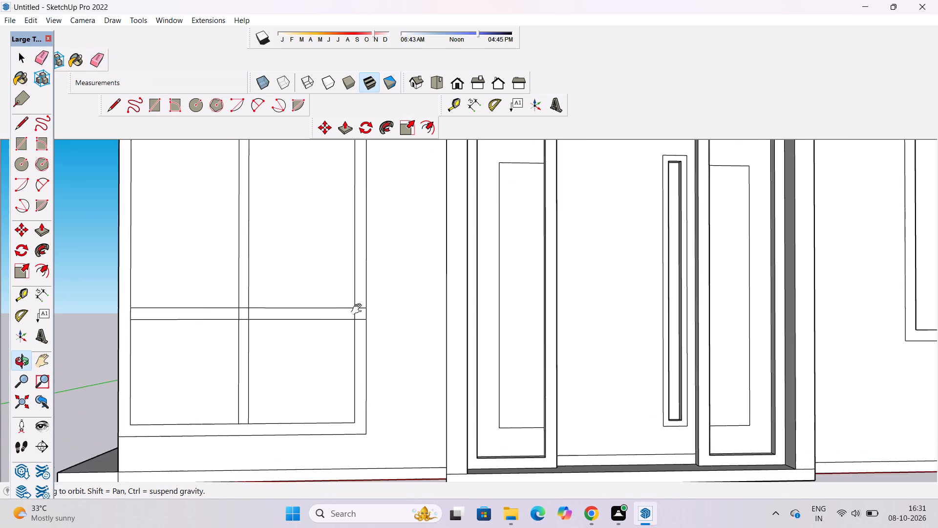
shift+scroll(359, 309, up, 3)
shift+drag(360, 309, 332, 315)
key(e)
drag(335, 306, 334, 324)
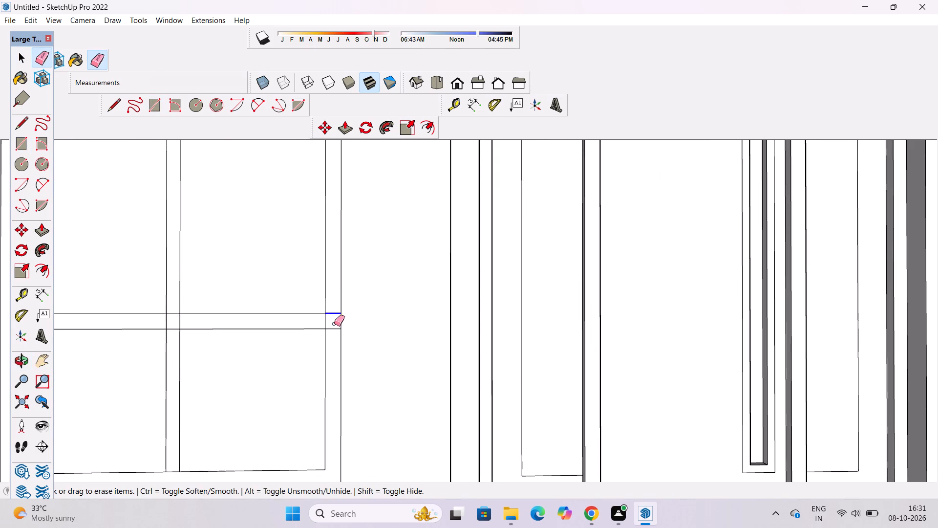
drag(334, 324, 334, 331)
drag(329, 320, 321, 321)
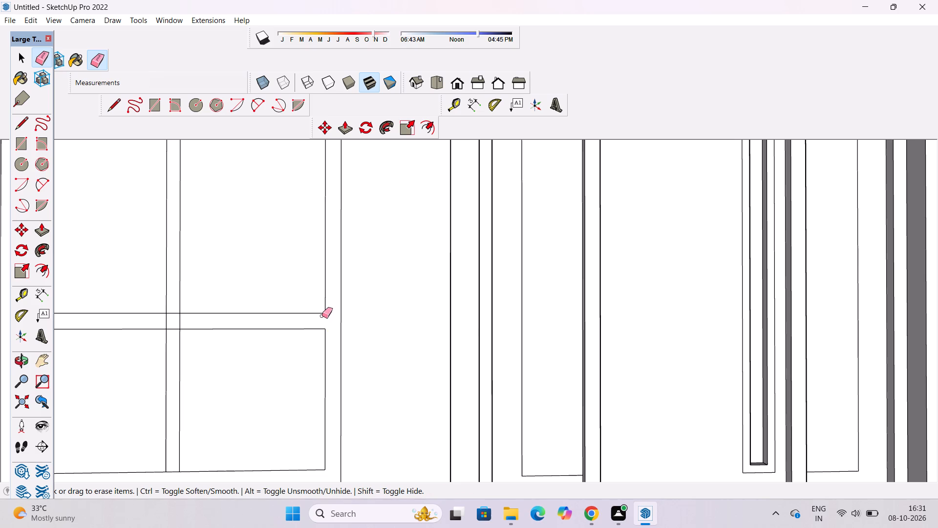
Erase the edge closing the crossbar's outer end and the edge segments where the crossbar and vertical mullion cross on the double window.
scroll(434, 292, down, 8)
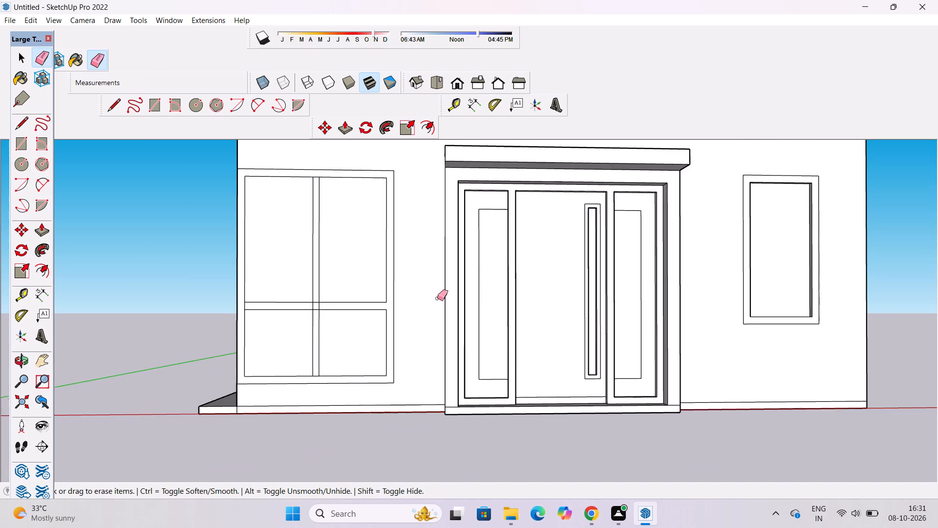
scroll(267, 331, up, 8)
drag(239, 296, 234, 298)
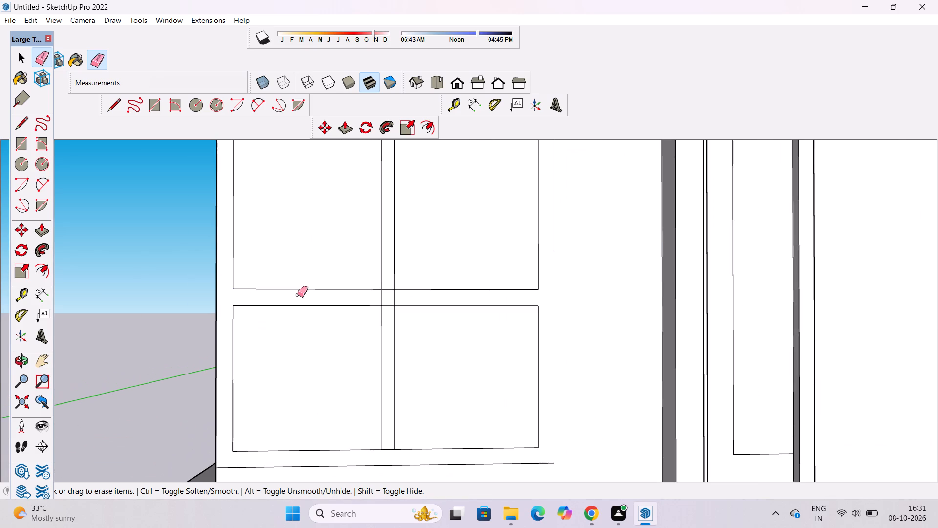
drag(383, 283, 382, 296)
drag(390, 290, 397, 299)
drag(384, 302, 384, 310)
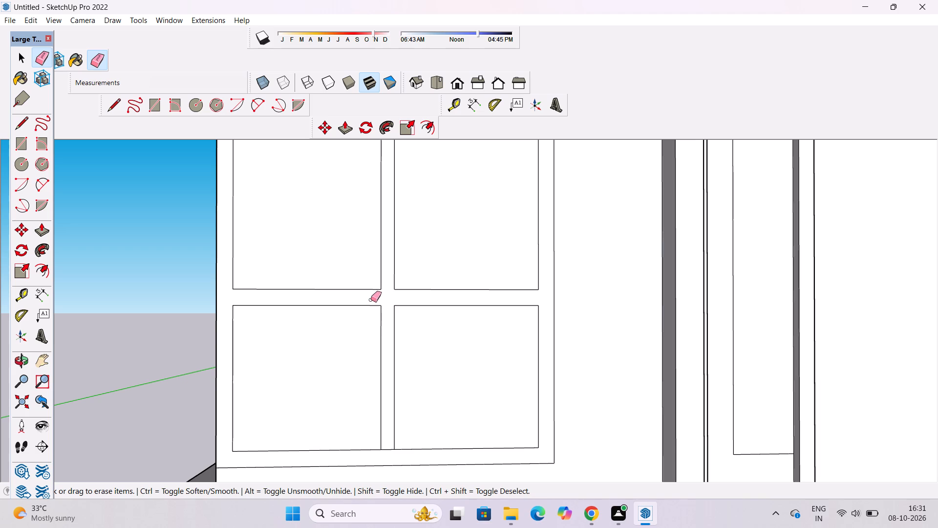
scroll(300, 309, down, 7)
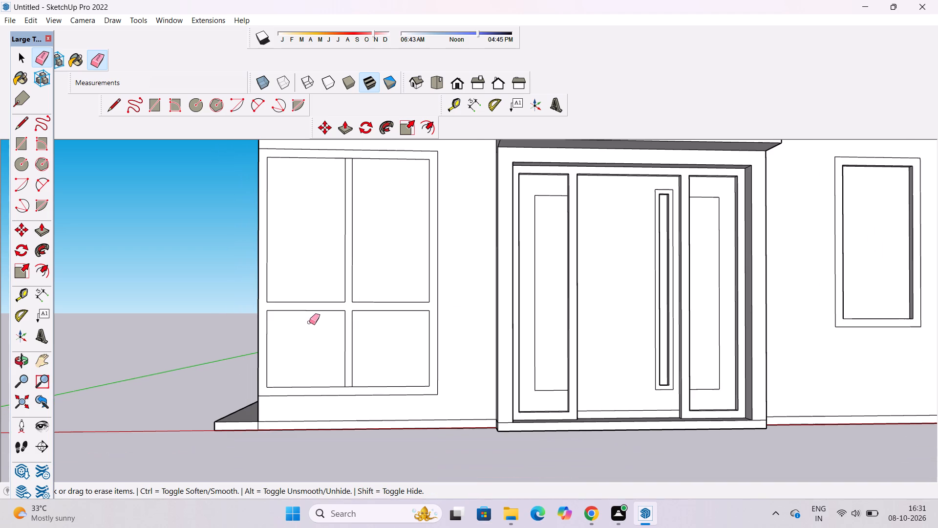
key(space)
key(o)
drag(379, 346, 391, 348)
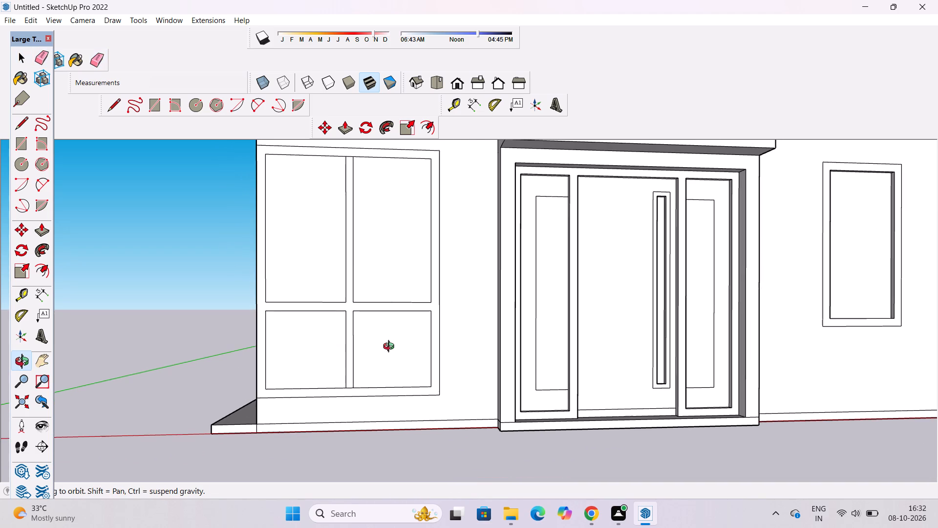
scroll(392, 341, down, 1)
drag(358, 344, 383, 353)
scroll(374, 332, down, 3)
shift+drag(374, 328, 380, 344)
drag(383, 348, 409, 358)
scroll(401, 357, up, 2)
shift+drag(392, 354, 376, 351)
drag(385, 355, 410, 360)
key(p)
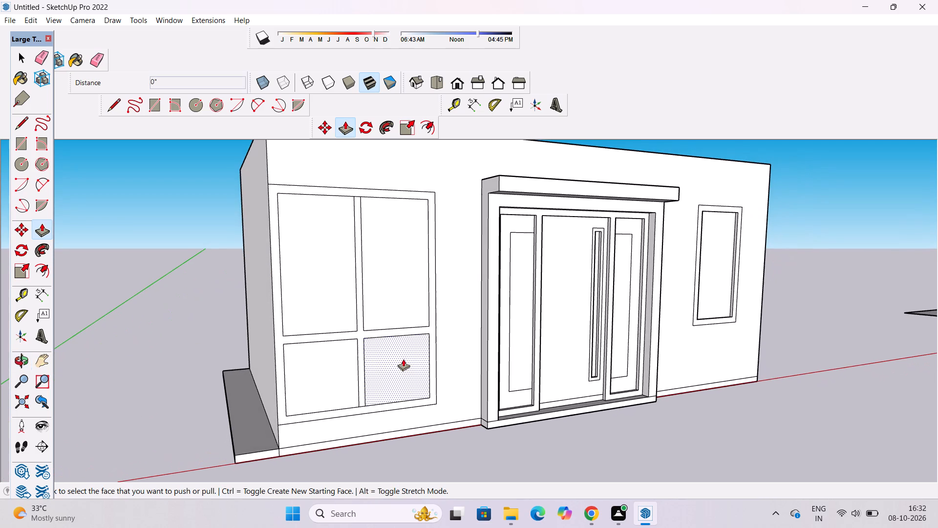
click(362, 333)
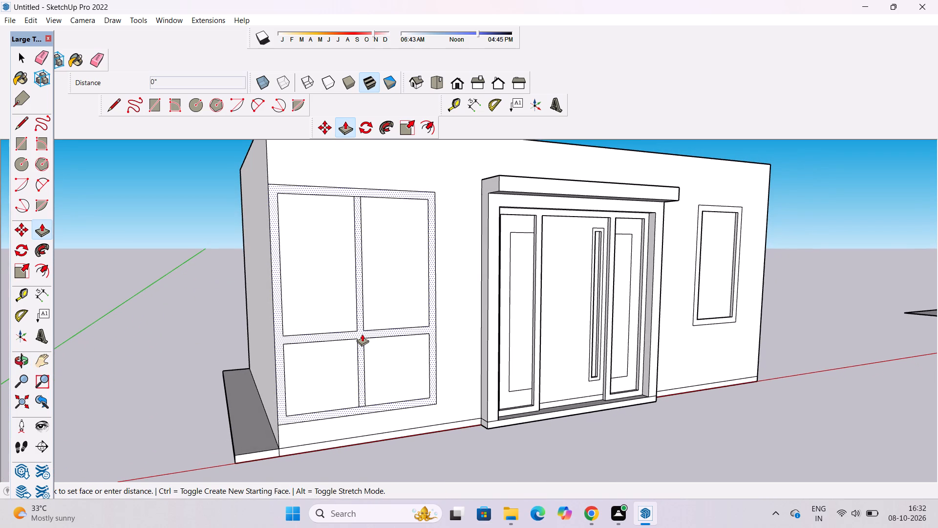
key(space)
Erase the short edge segment closing the bottom of the vertical mullion where it meets the double window's lower frame.
scroll(358, 415, up, 15)
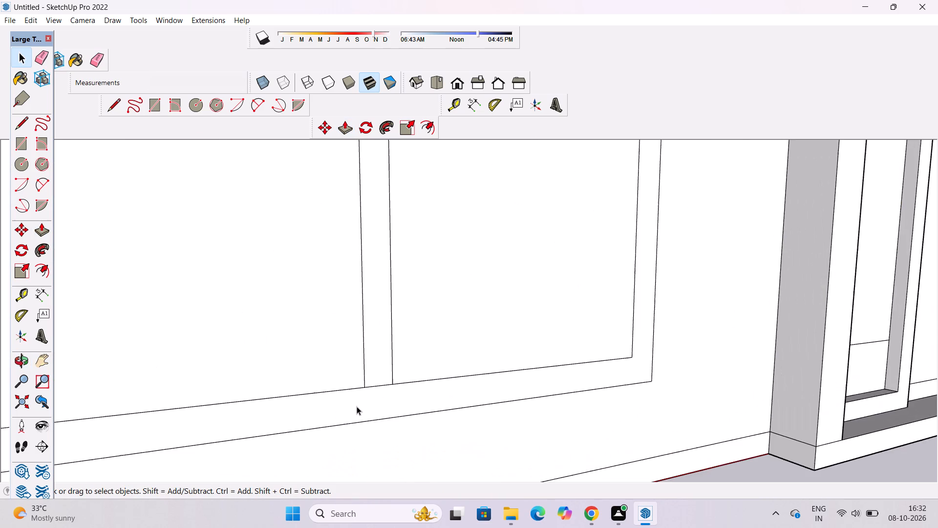
click(384, 405)
scroll(384, 405, up, 1)
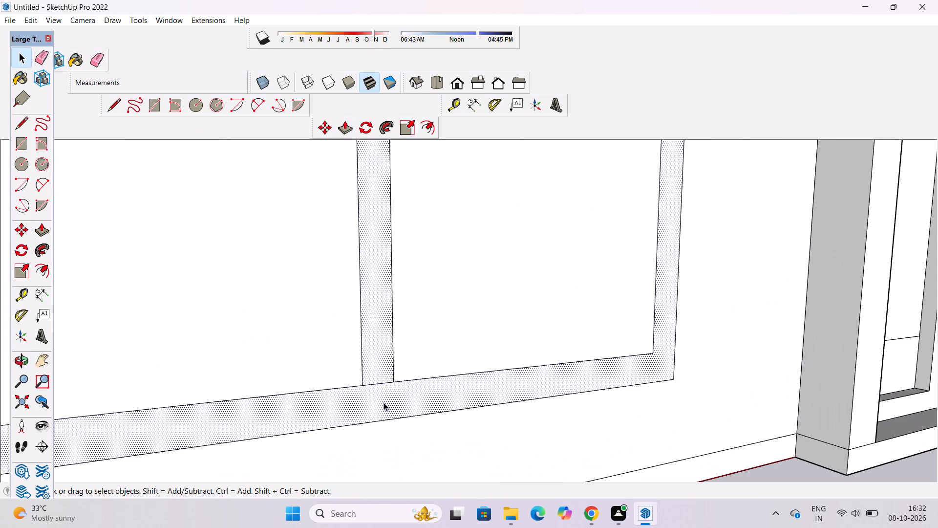
key(o)
drag(365, 403, 400, 419)
scroll(395, 413, down, 5)
shift+drag(417, 410, 379, 407)
click(378, 407)
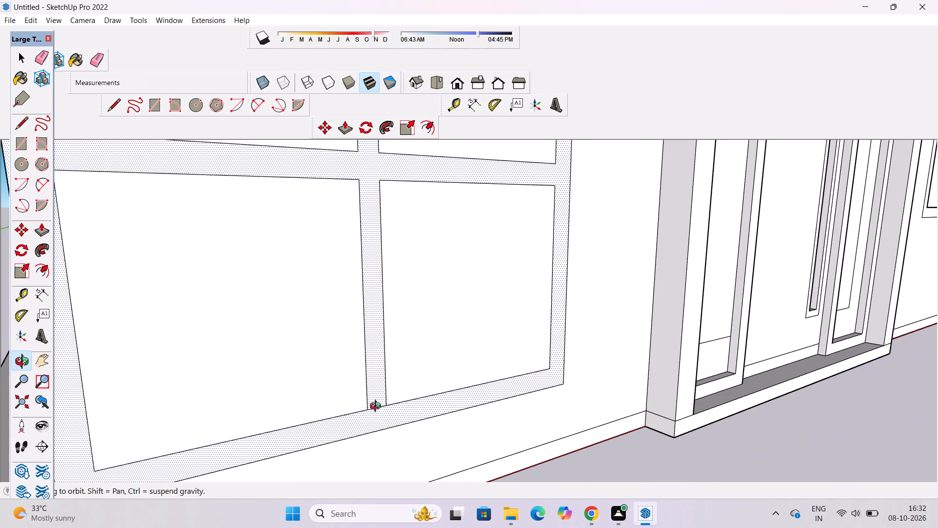
key(e)
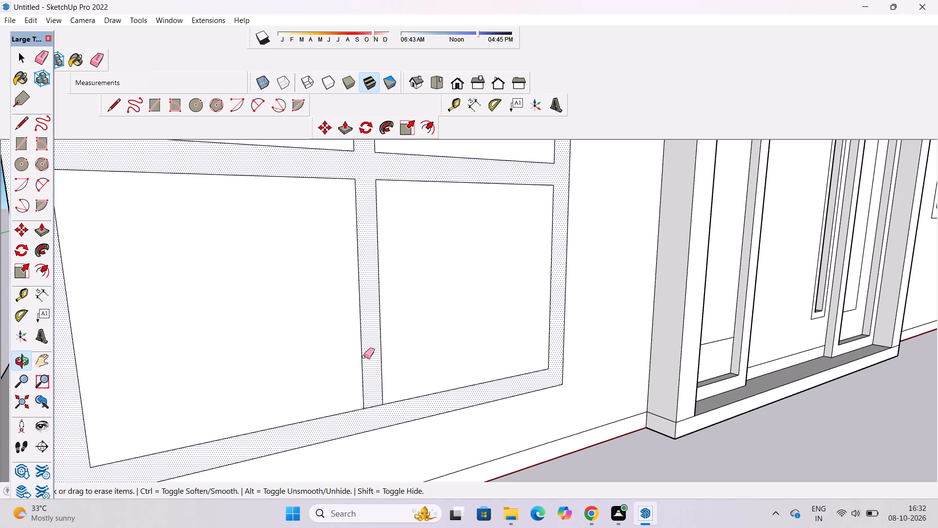
scroll(366, 420, up, 3)
click(378, 402)
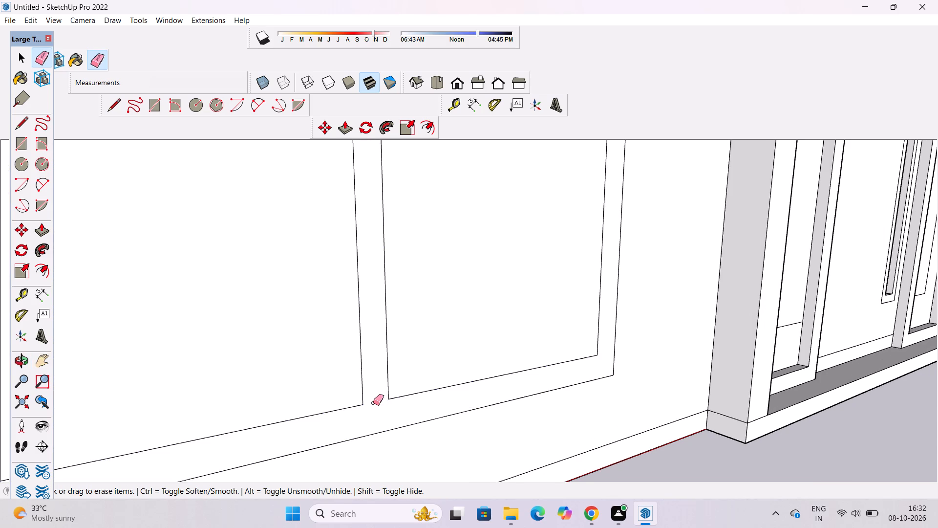
Push/Pull the double window's merged frame and crossbar face 1' outward from the wall.
scroll(372, 408, down, 4)
key(space)
click(372, 413)
scroll(372, 413, down, 13)
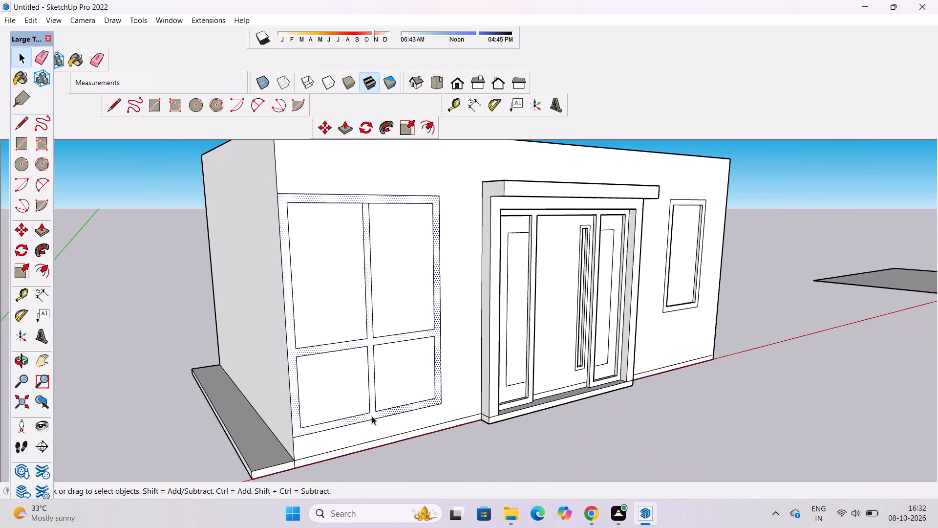
key(p)
click(372, 416)
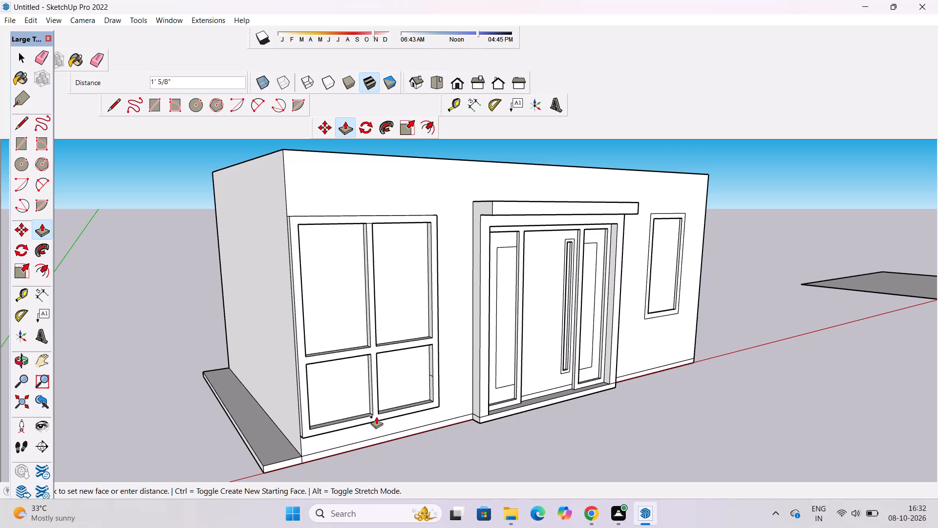
text(1')
key(Return)
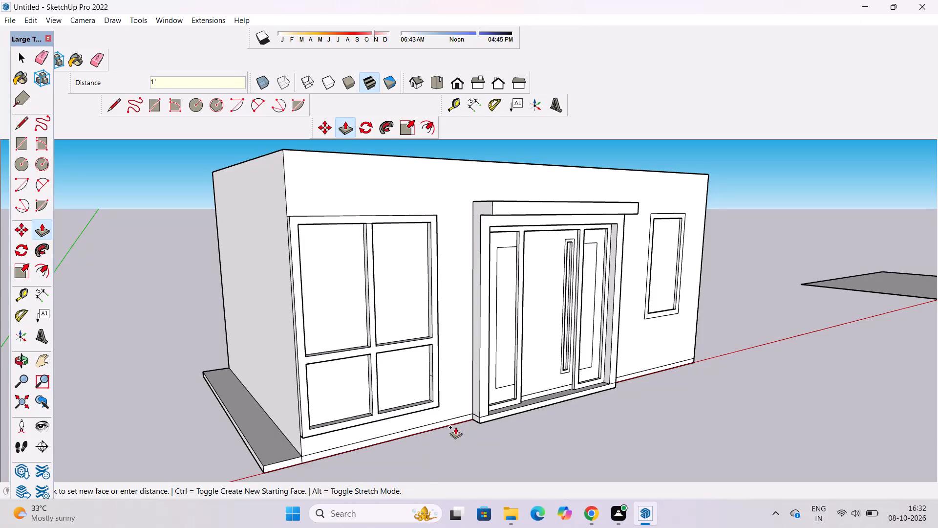
key(space)
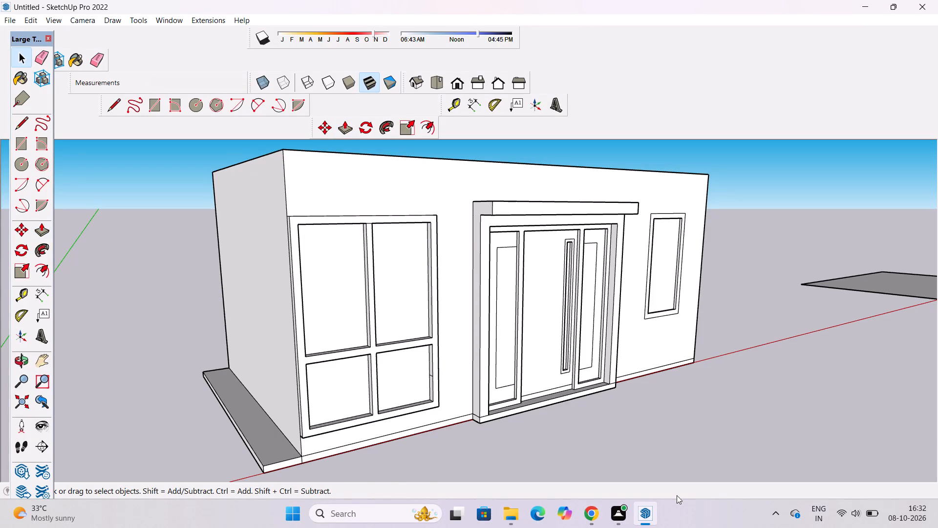
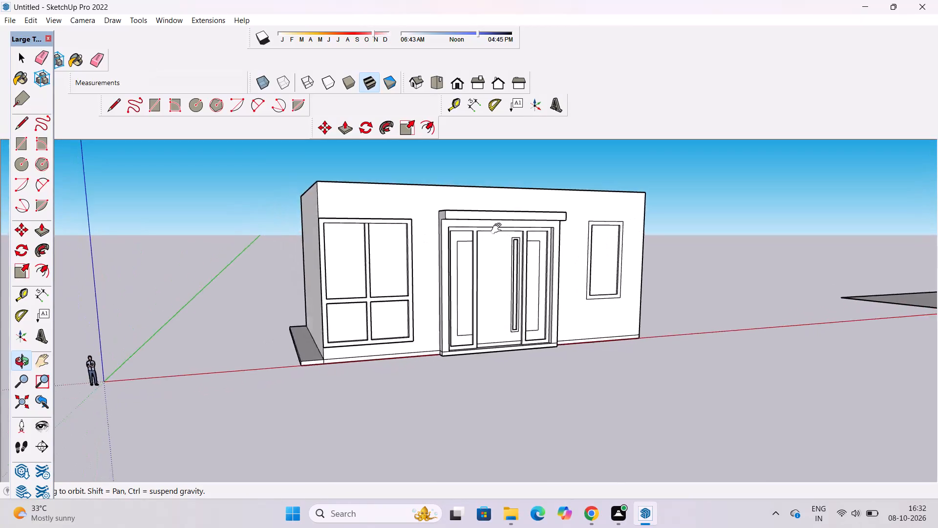
Examine the front facade and the depth of the double window's projecting frame from several angles and distances.
drag(420, 235, 446, 239)
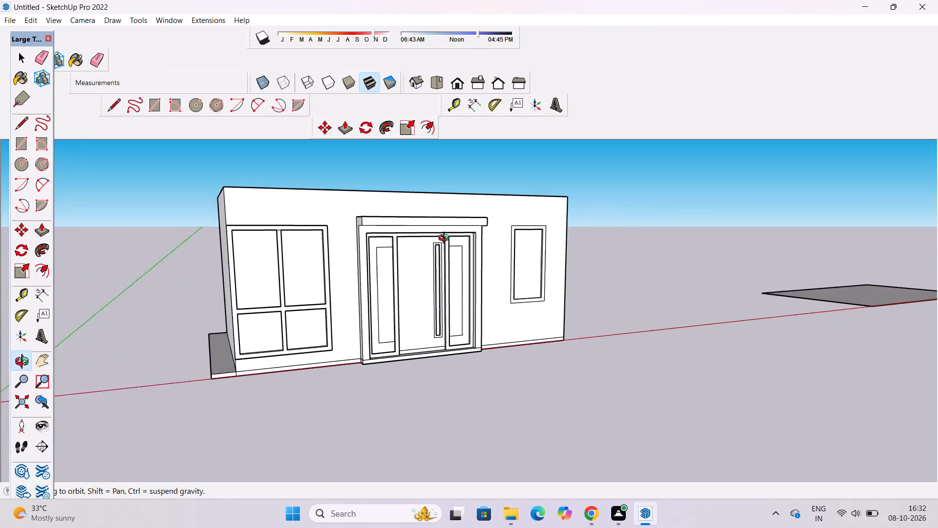
drag(446, 239, 457, 241)
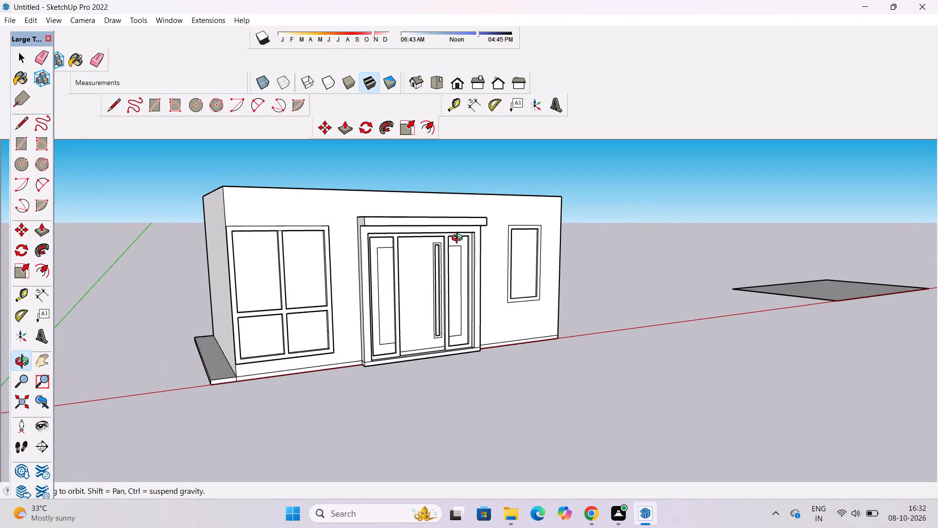
scroll(493, 217, down, 4)
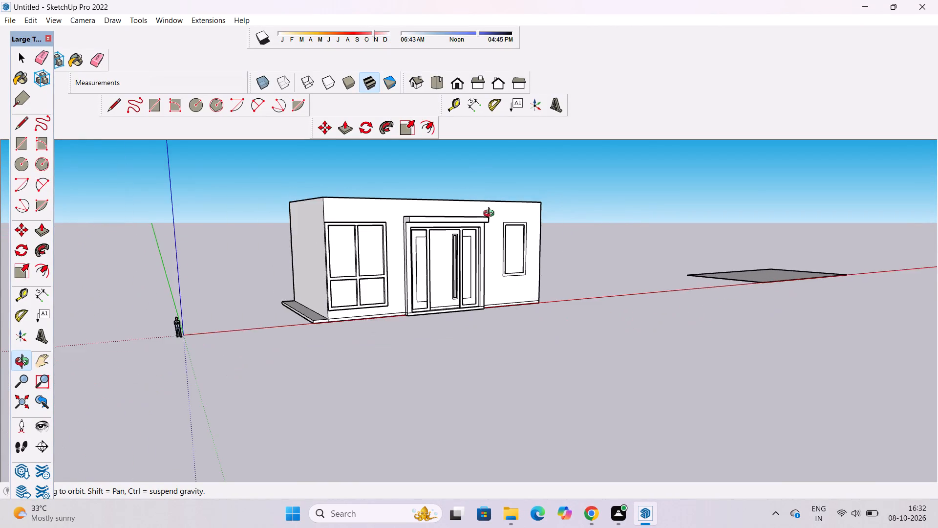
scroll(486, 224, up, 3)
drag(494, 223, 488, 226)
drag(487, 228, 408, 234)
drag(509, 225, 452, 238)
scroll(459, 210, down, 3)
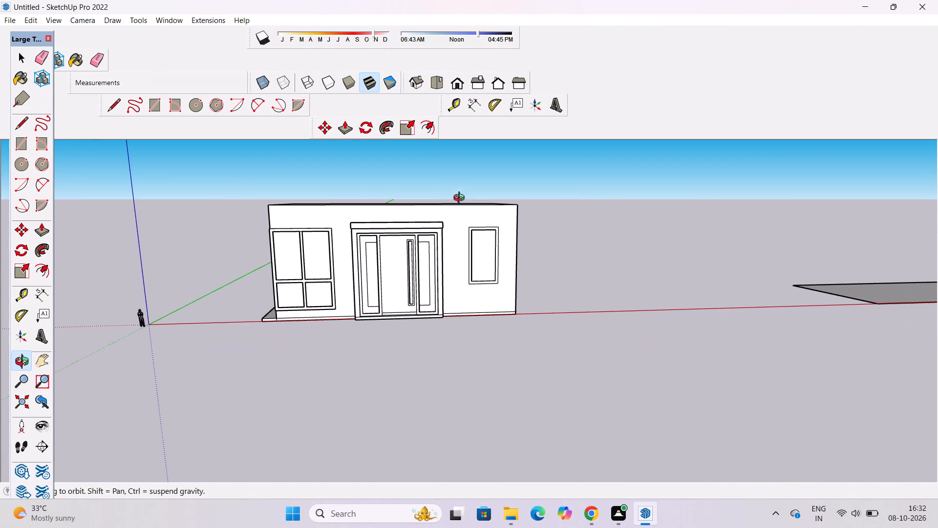
scroll(429, 321, up, 3)
shift+drag(441, 257, 452, 286)
scroll(403, 285, up, 3)
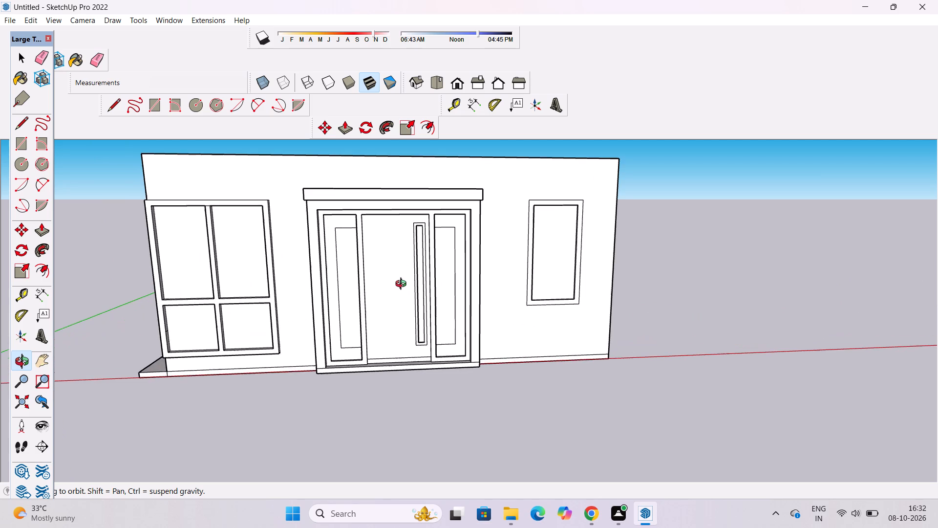
shift+click(403, 285)
scroll(401, 277, down, 1)
shift+drag(401, 277, 401, 290)
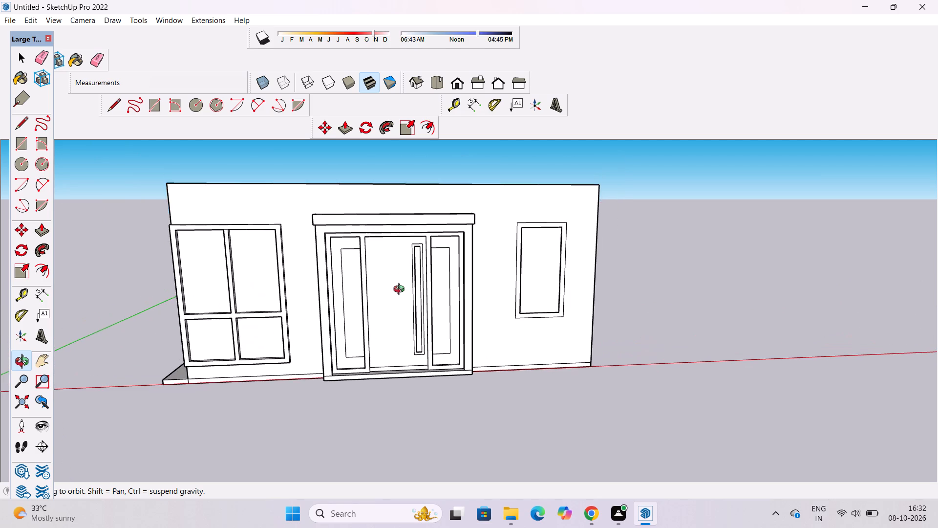
scroll(401, 290, down, 2)
scroll(401, 291, up, 2)
scroll(401, 291, down, 3)
scroll(401, 291, up, 3)
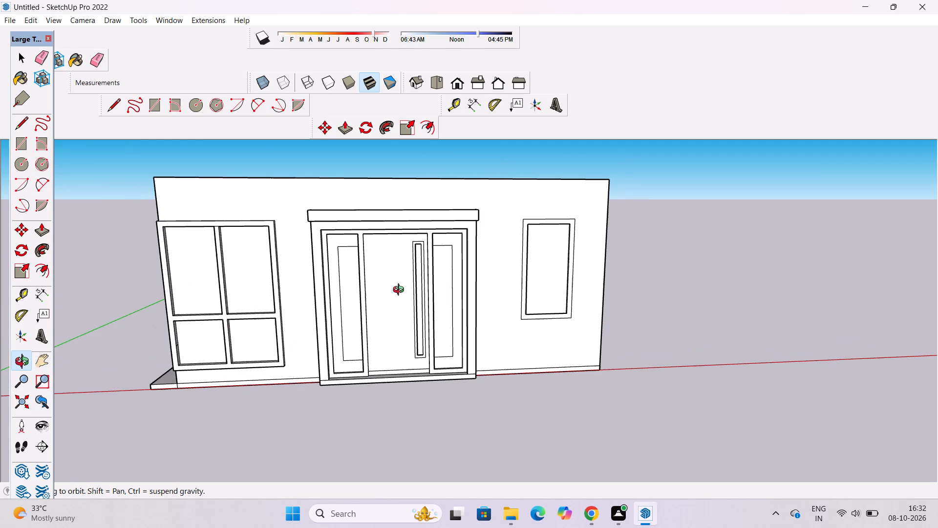
scroll(401, 291, down, 4)
scroll(401, 291, up, 1)
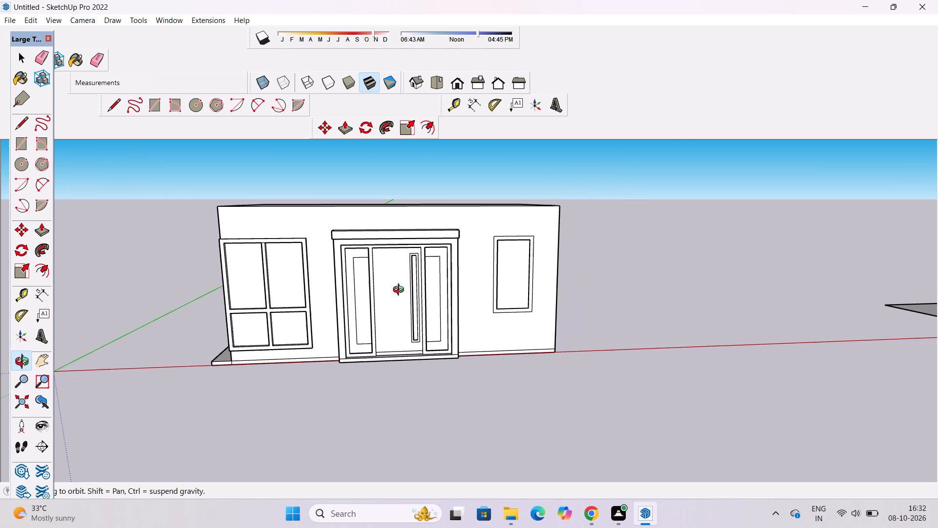
scroll(401, 291, down, 1)
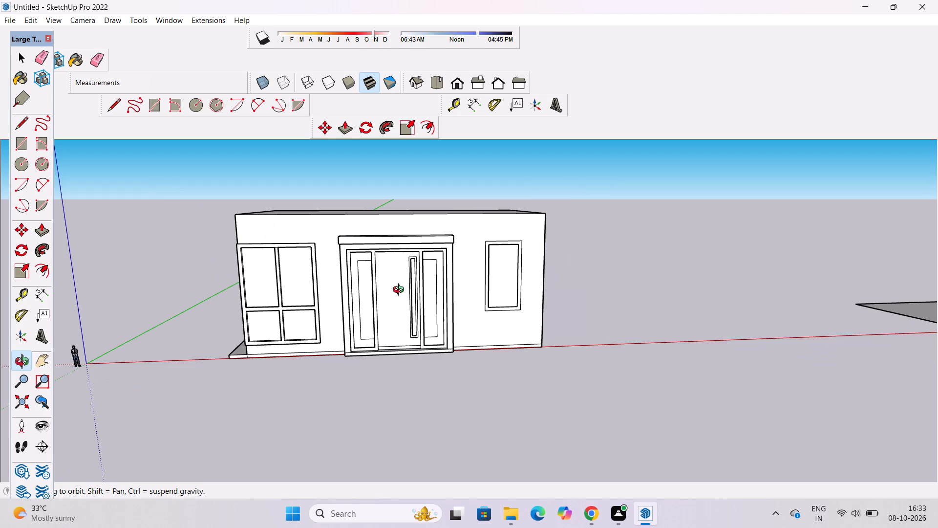
scroll(401, 291, down, 3)
scroll(401, 291, up, 2)
drag(400, 291, 402, 300)
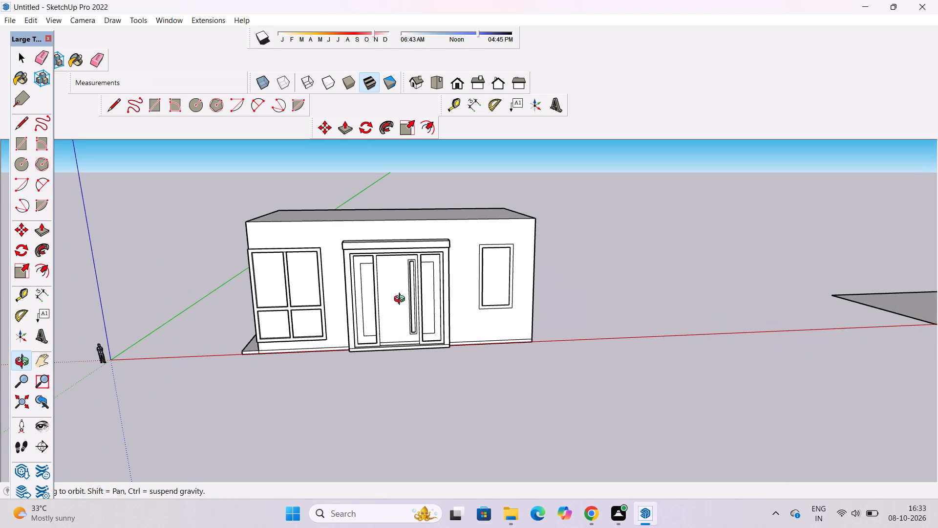
scroll(402, 300, down, 1)
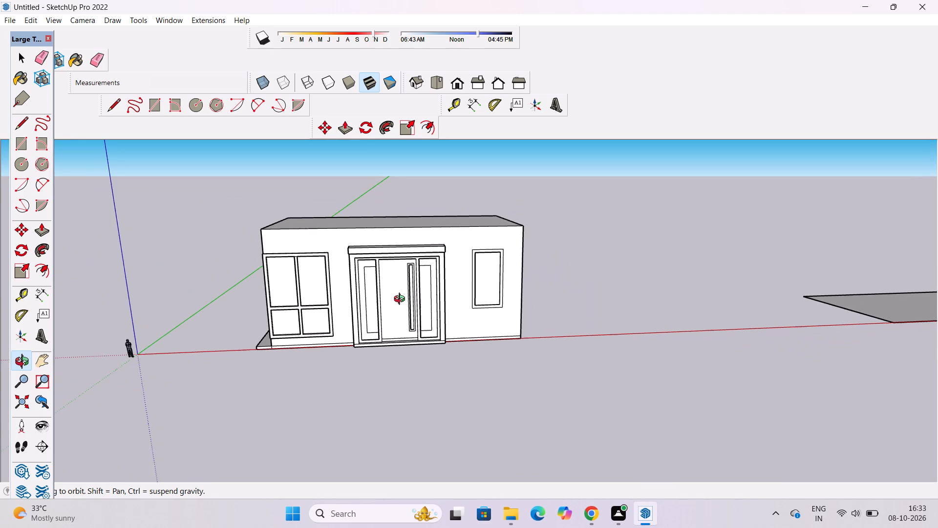
scroll(402, 300, up, 3)
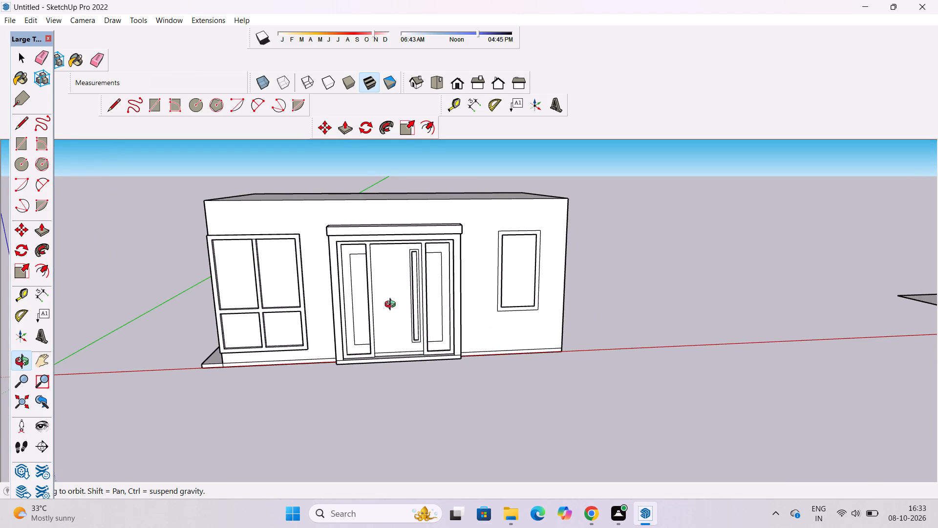
scroll(392, 305, down, 3)
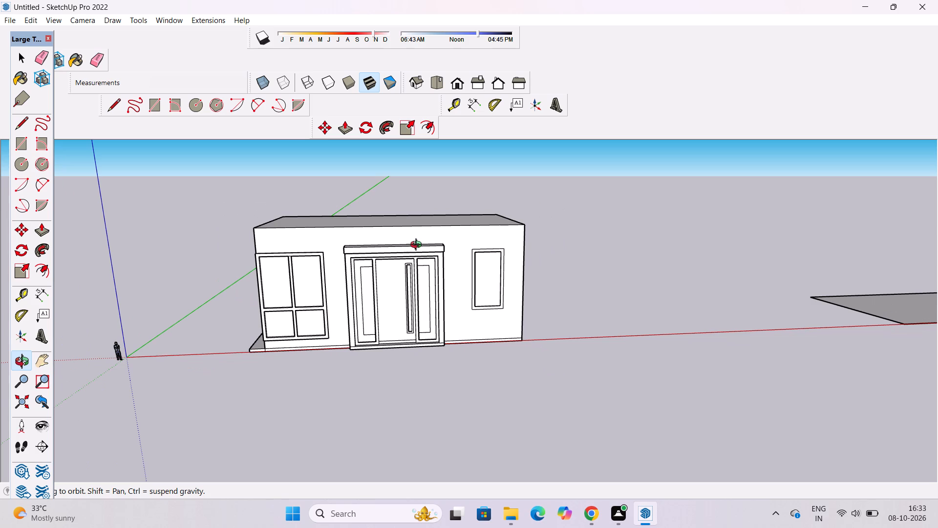
scroll(418, 246, up, 2)
scroll(417, 250, down, 3)
scroll(403, 270, up, 3)
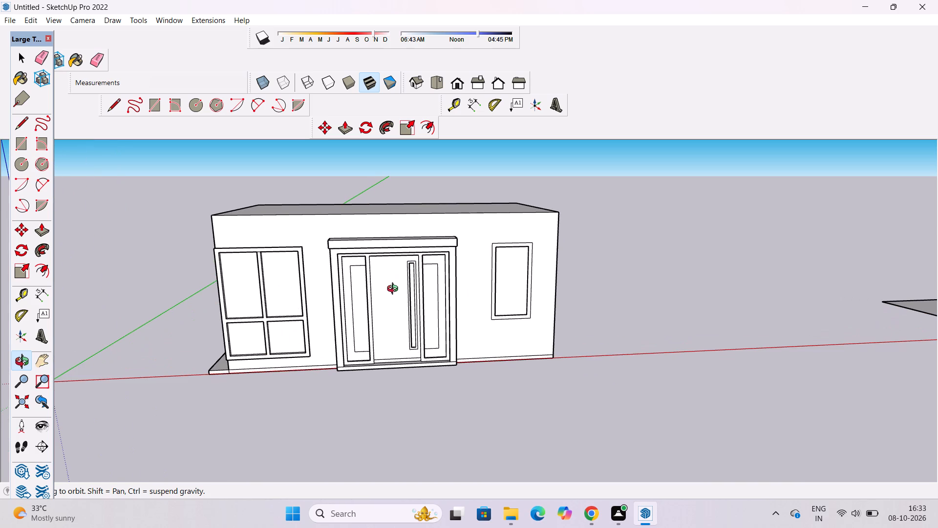
scroll(353, 282, down, 2)
scroll(348, 285, up, 1)
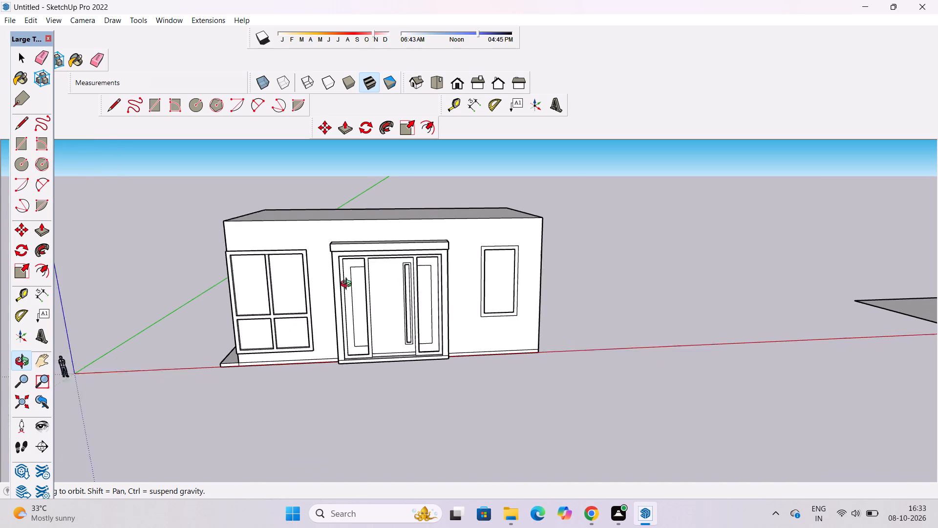
scroll(348, 285, up, 1)
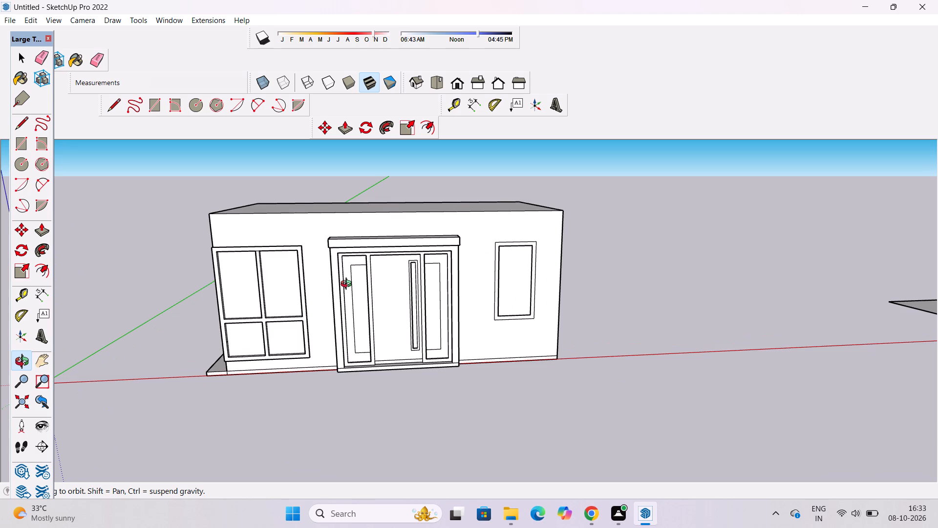
drag(345, 319, 346, 261)
drag(297, 296, 436, 349)
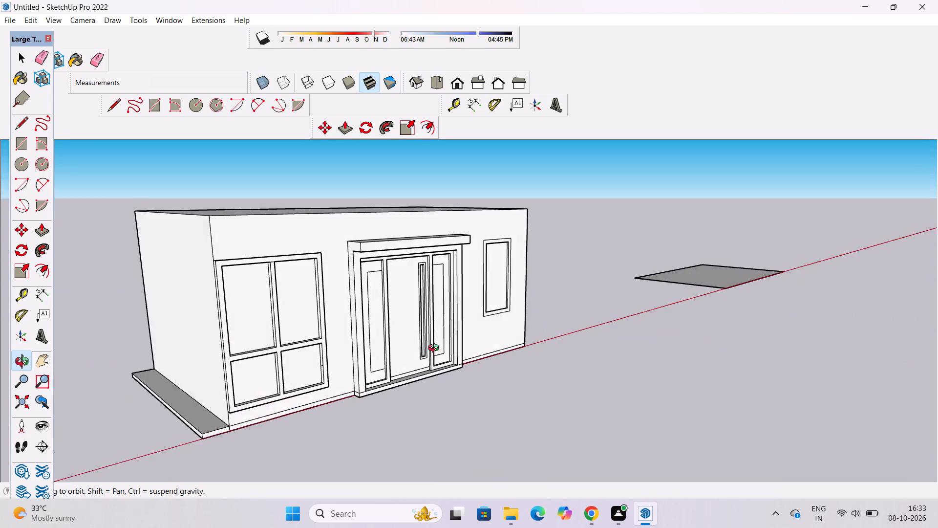
drag(436, 349, 434, 376)
drag(396, 386, 319, 370)
shift+drag(304, 345, 344, 345)
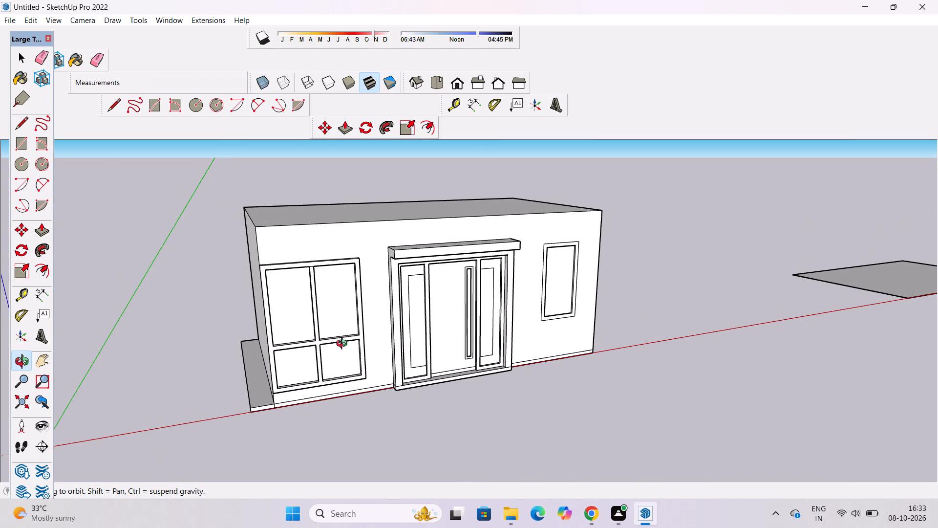
Undo the 1' extrusion of the double window's frame and crossbar face.
scroll(323, 329, up, 8)
drag(320, 335, 256, 337)
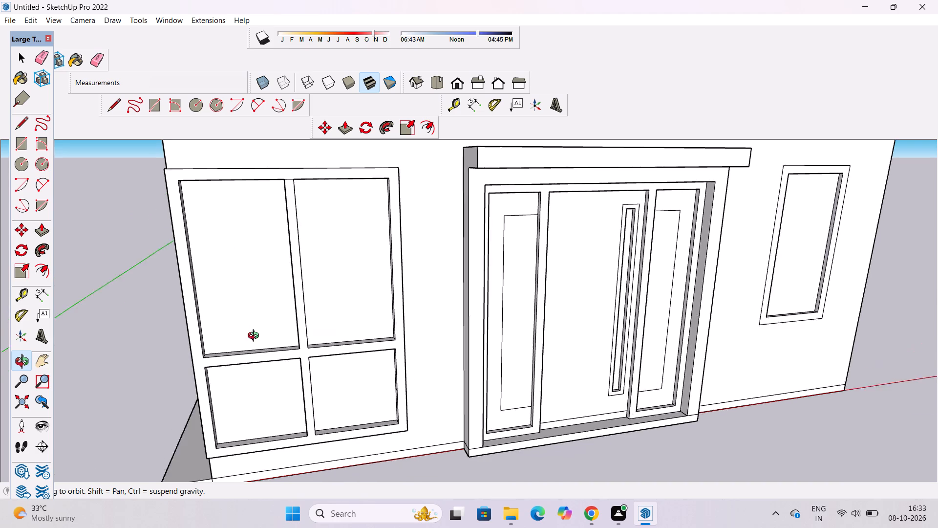
drag(256, 337, 253, 337)
scroll(298, 306, down, 1)
shift+drag(299, 310, 353, 346)
key(ctrl+z)
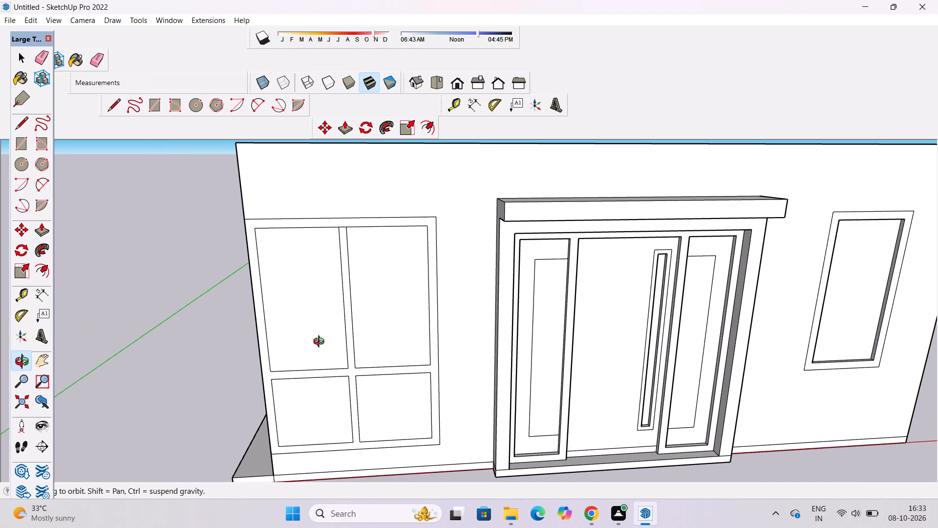
Push/Pull the double window's merged frame and crossbar face 6" outward from the wall.
scroll(303, 343, up, 2)
drag(317, 353, 503, 344)
scroll(453, 347, down, 4)
shift+drag(413, 339, 390, 315)
drag(387, 313, 439, 317)
drag(439, 317, 375, 308)
scroll(376, 303, down, 5)
shift+drag(390, 306, 342, 285)
drag(335, 285, 357, 302)
key(space)
scroll(343, 263, up, 8)
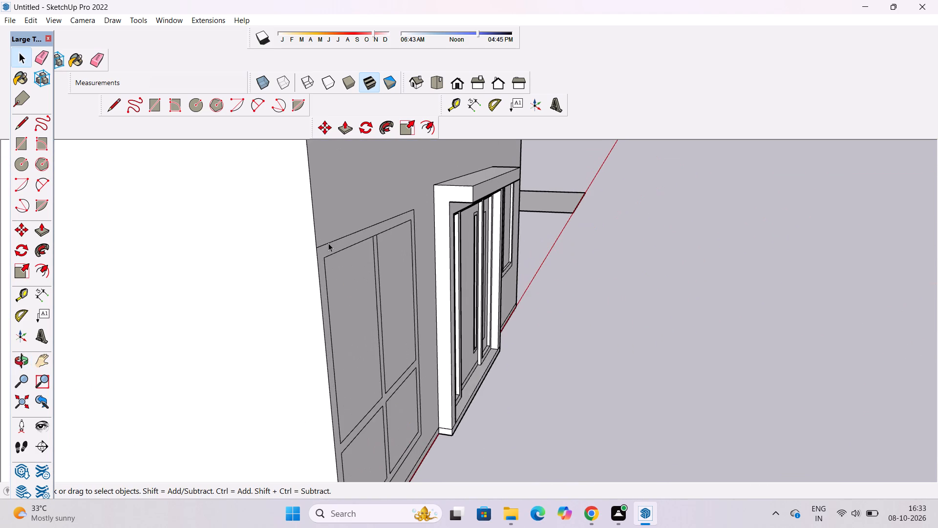
click(330, 250)
key(p)
click(330, 250)
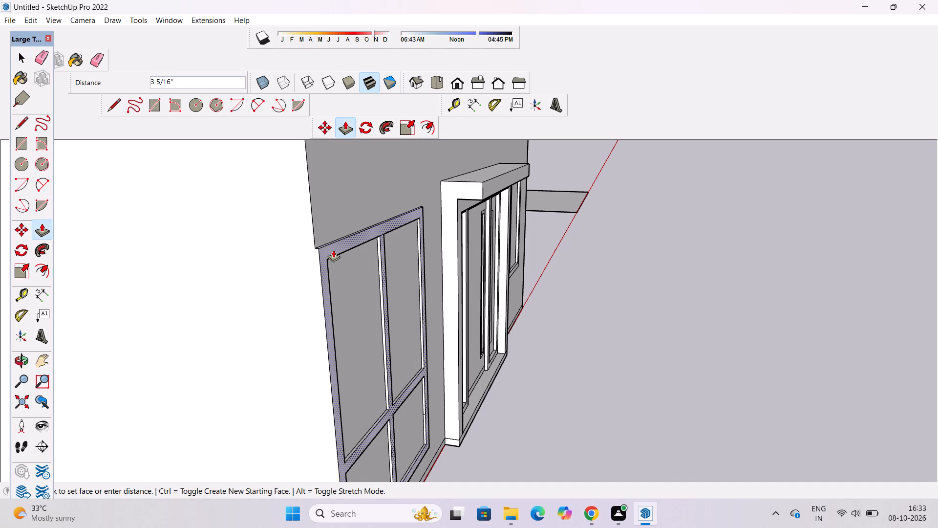
text(6")
key(Return)
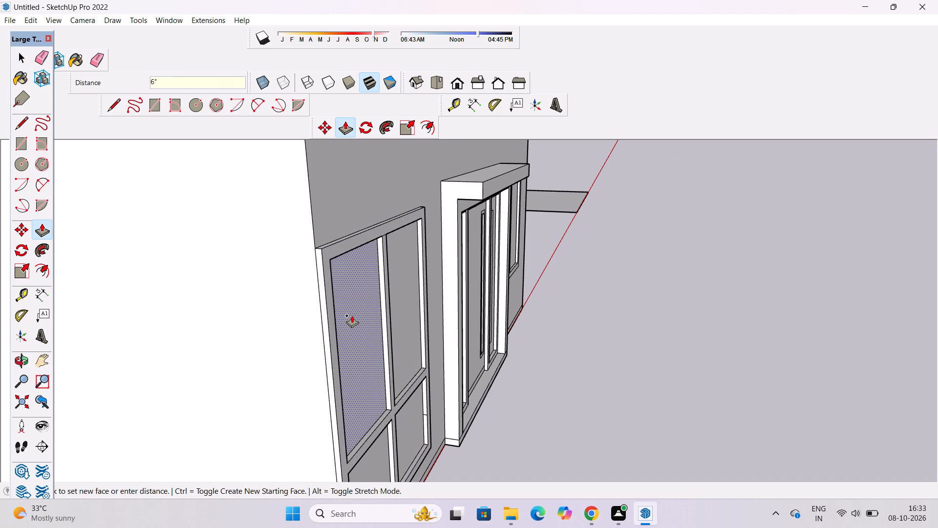
Erase the stray short edge crossing the frame's inner side face in the double window's lower pane nearest the door.
key(o)
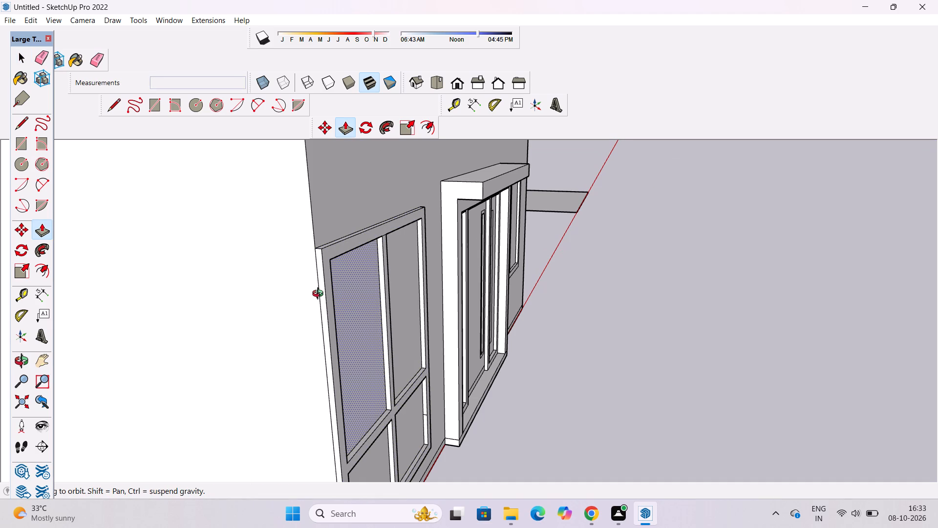
scroll(320, 295, down, 1)
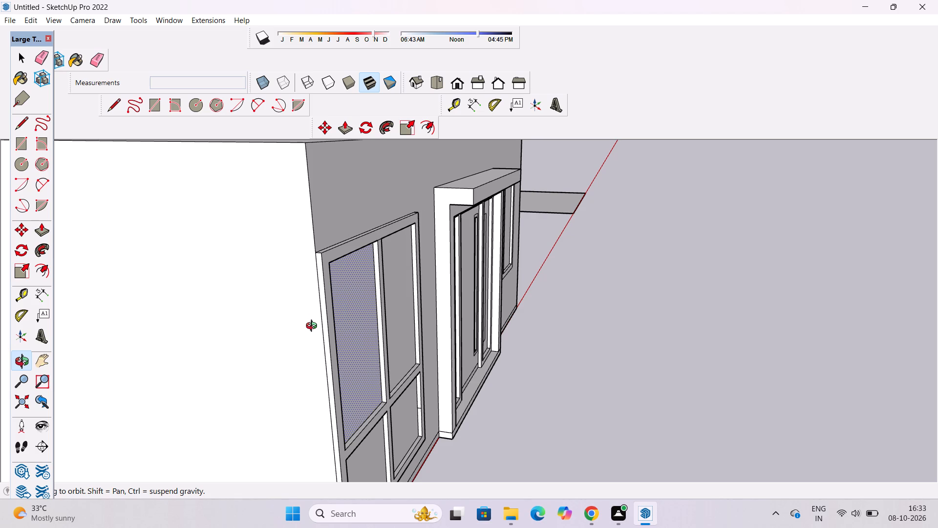
shift+drag(454, 362, 454, 363)
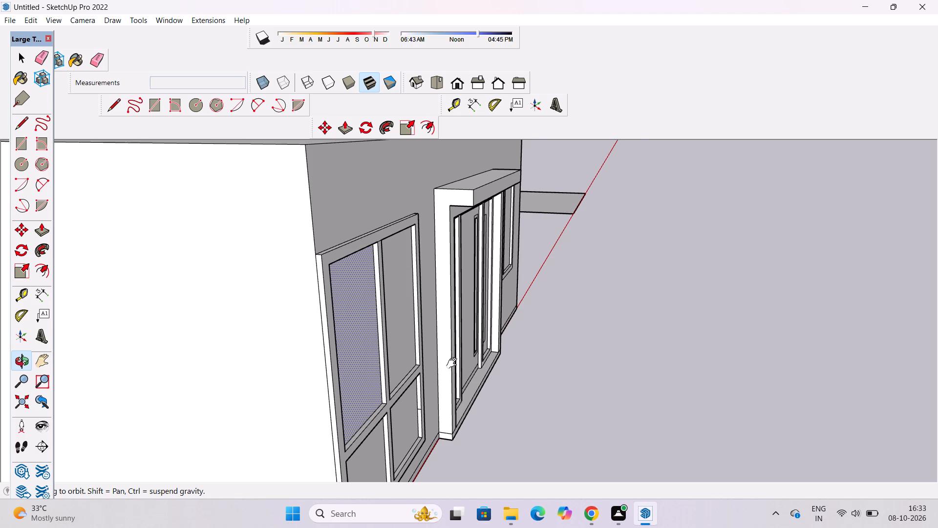
shift+drag(454, 363, 444, 364)
shift+drag(424, 412, 385, 330)
shift+scroll(366, 330, up, 11)
shift+drag(393, 317, 368, 346)
scroll(364, 343, up, 2)
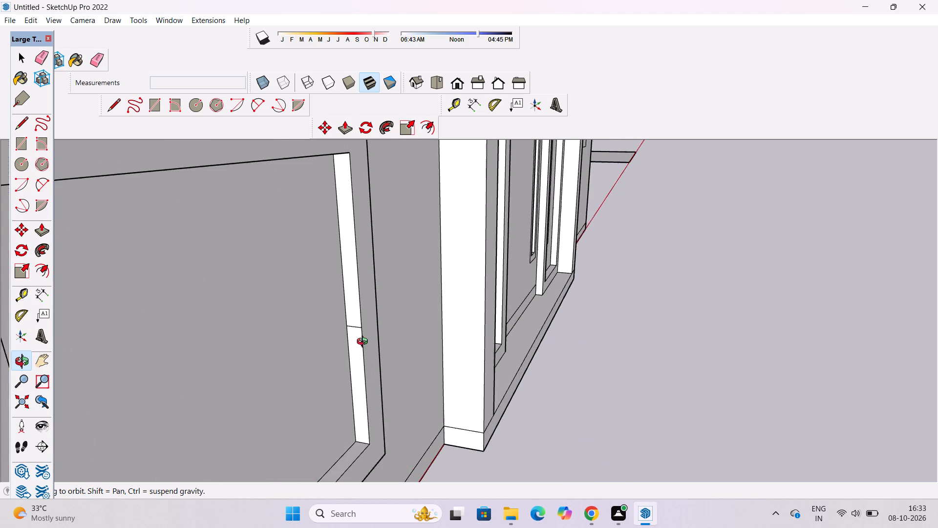
scroll(364, 343, up, 6)
key(e)
scroll(362, 335, up, 5)
drag(340, 301, 341, 310)
key(space)
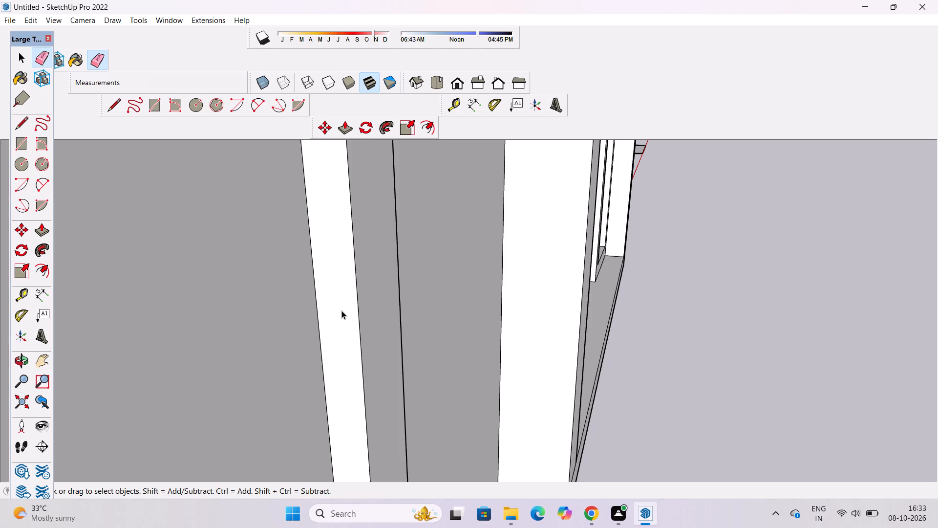
Erase the matching stray edge on the frame's inner side face in the lower pane nearest the building's corner.
key(o)
scroll(411, 278, down, 5)
drag(613, 281, 322, 265)
scroll(322, 265, down, 4)
shift+drag(349, 259, 492, 350)
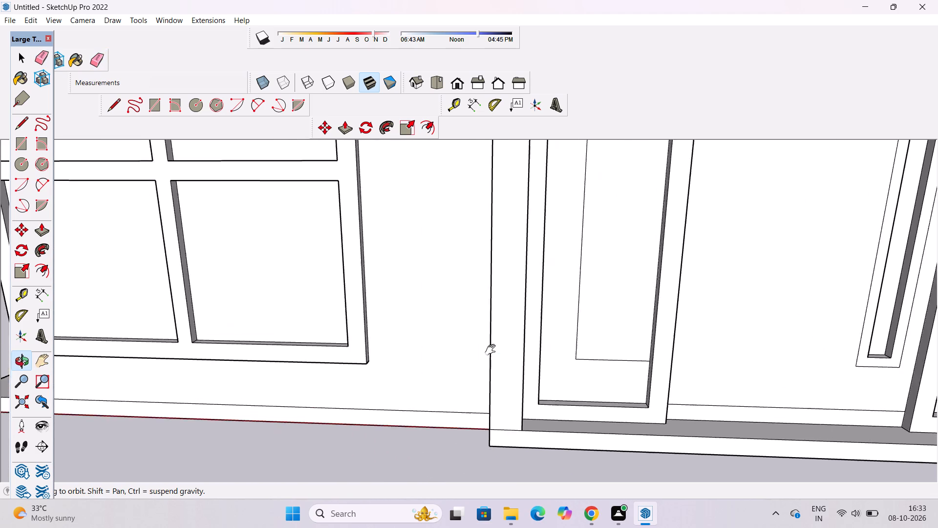
shift+drag(492, 350, 484, 322)
drag(492, 352, 310, 322)
scroll(313, 275, up, 13)
shift+drag(292, 287, 292, 312)
scroll(265, 319, up, 7)
key(e)
drag(291, 272, 292, 295)
key(space)
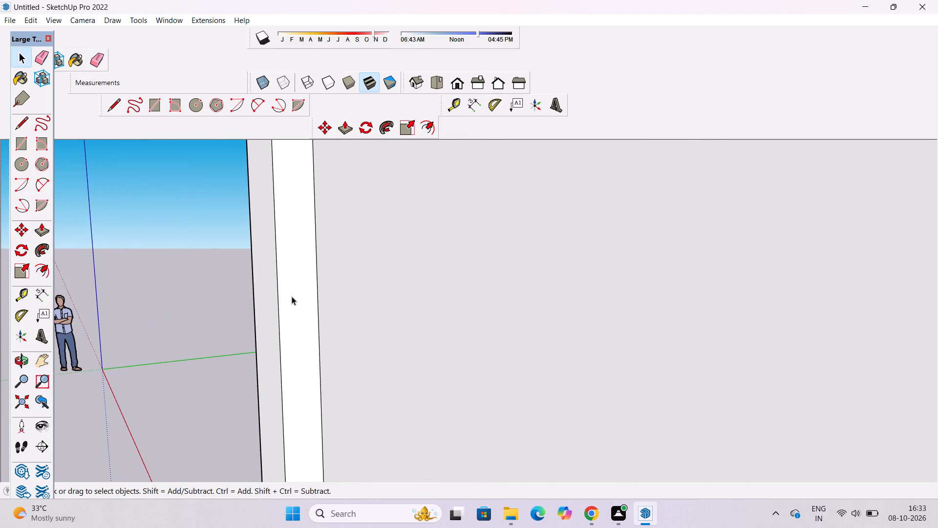
Examine the cleaned double window frame up close and the whole front facade from several angles.
key(o)
scroll(293, 263, down, 13)
drag(303, 267, 453, 313)
scroll(492, 291, down, 7)
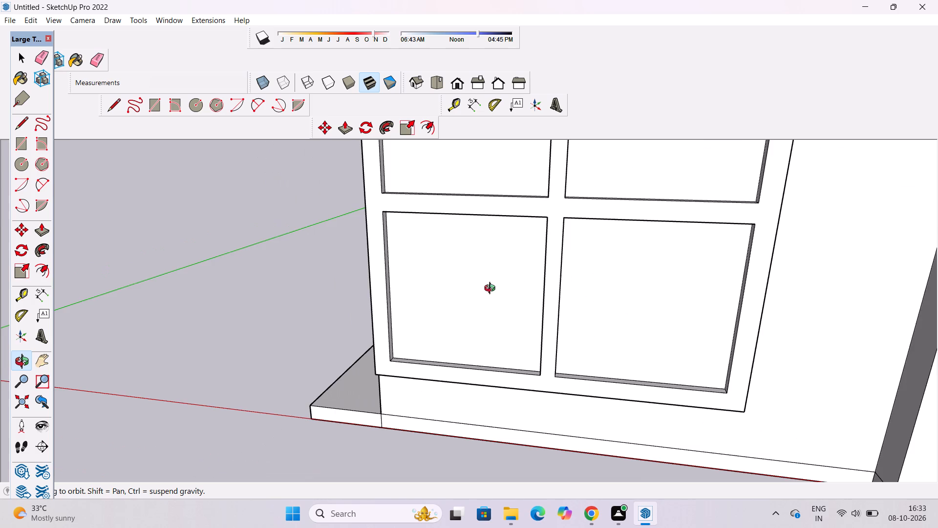
shift+drag(537, 291, 388, 288)
drag(386, 288, 480, 392)
scroll(440, 287, down, 6)
shift+drag(438, 284, 410, 359)
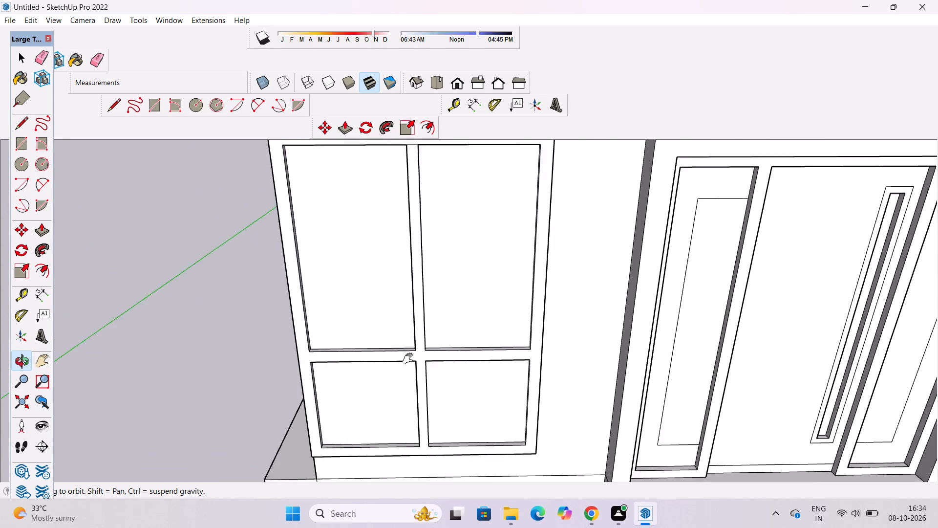
shift+drag(410, 359, 394, 409)
drag(393, 406, 346, 355)
shift+drag(353, 394, 356, 277)
drag(356, 277, 434, 278)
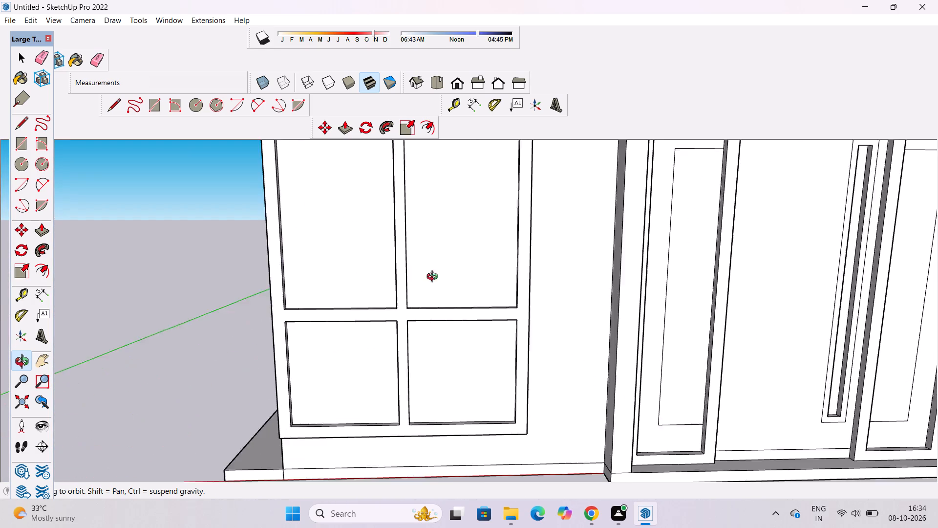
drag(434, 278, 543, 340)
drag(538, 343, 419, 340)
scroll(416, 337, down, 6)
shift+drag(544, 355, 522, 370)
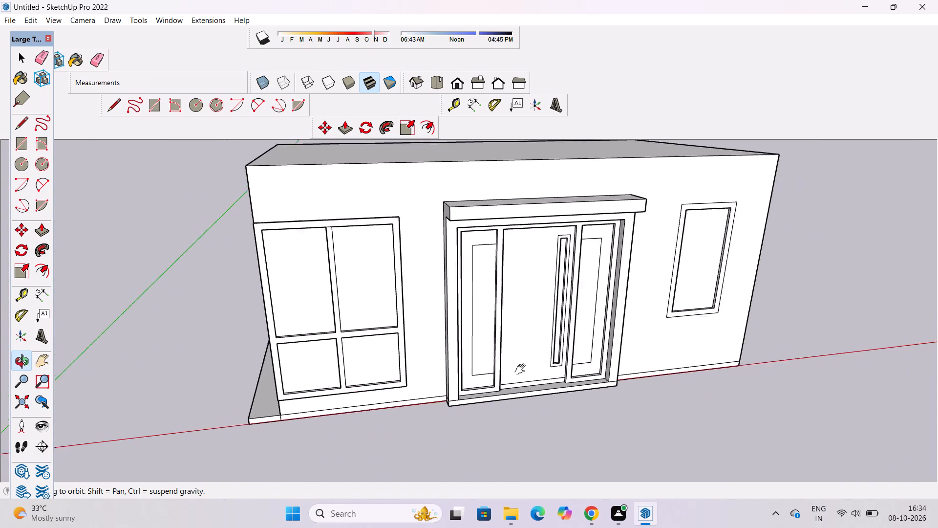
shift+drag(522, 370, 466, 390)
drag(464, 390, 445, 365)
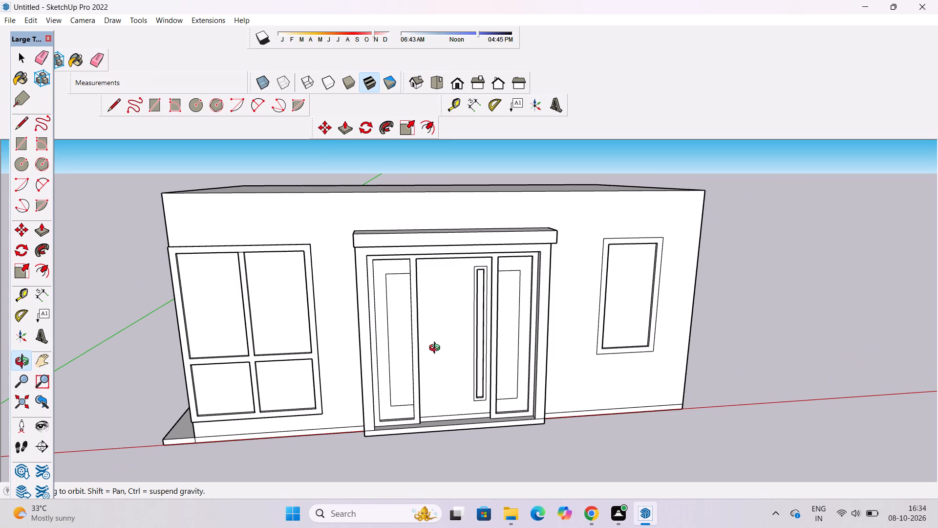
Push/Pull the separate flat rectangle lying along the red axis, away from the building, up 1'.
scroll(435, 357, down, 2)
shift+drag(435, 351, 424, 353)
drag(441, 330, 456, 341)
shift+drag(455, 344, 461, 340)
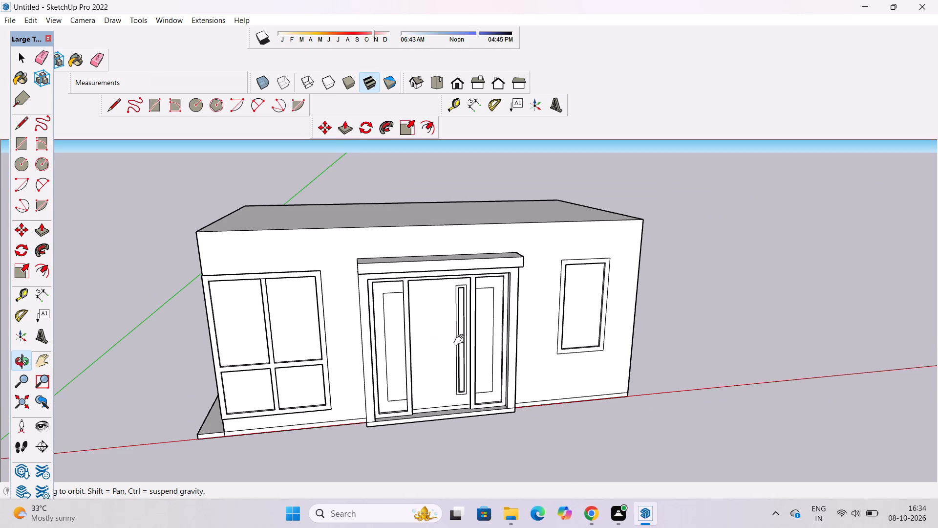
shift+drag(461, 340, 480, 327)
scroll(480, 327, down, 2)
shift+drag(479, 317, 472, 285)
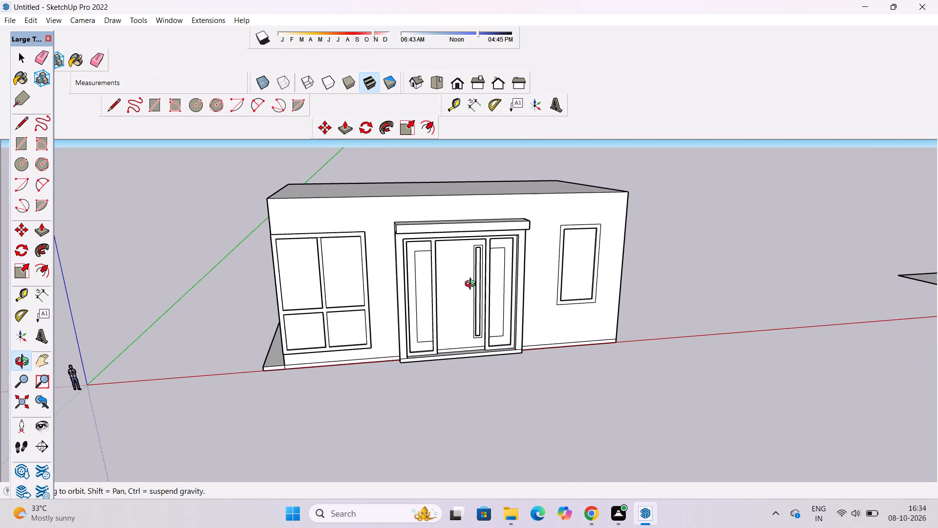
scroll(472, 285, down, 5)
shift+drag(476, 289, 415, 297)
drag(414, 298, 500, 355)
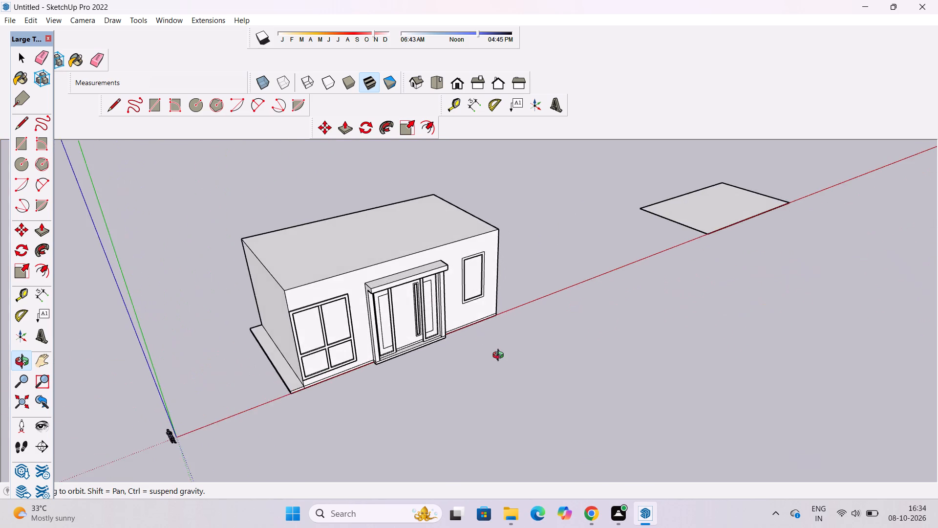
drag(500, 356, 481, 349)
key(space)
scroll(267, 339, down, 3)
triple_click(658, 221)
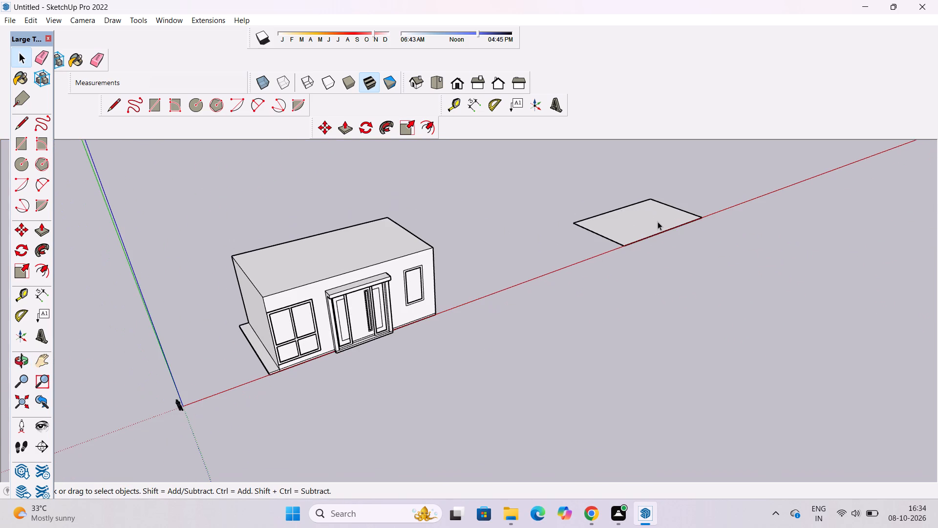
key(p)
click(658, 221)
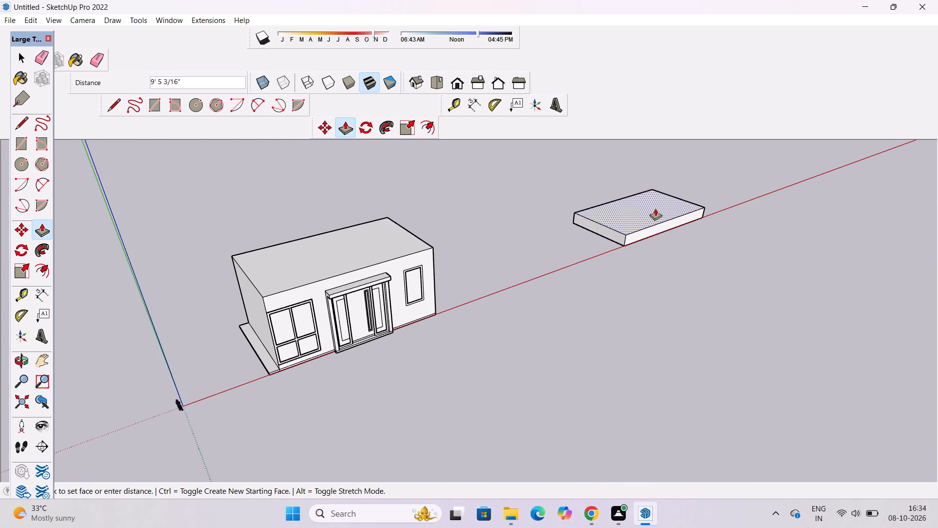
text(1')
key(Return)
key(space)
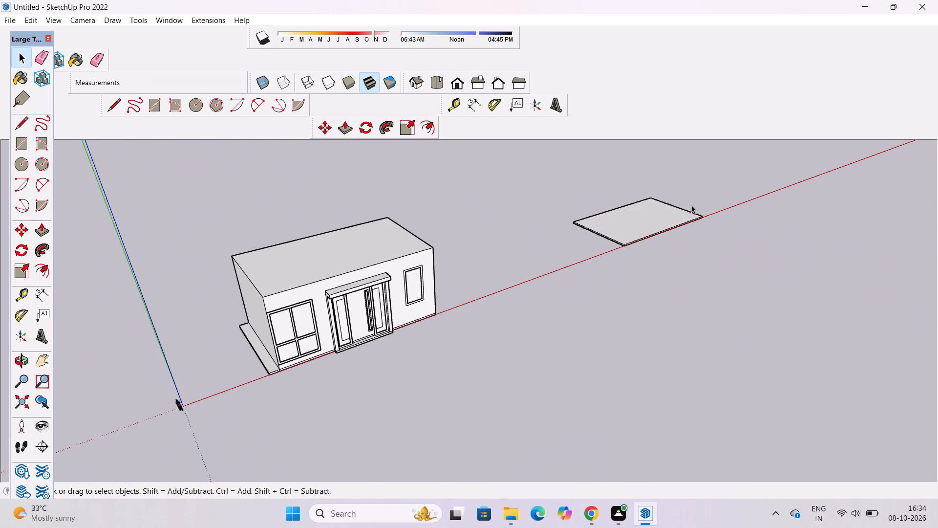
click(700, 194)
Push/Pull the narrow base ledge along the building's side wall up 40', level with the roof.
scroll(696, 198, down, 4)
scroll(462, 290, up, 6)
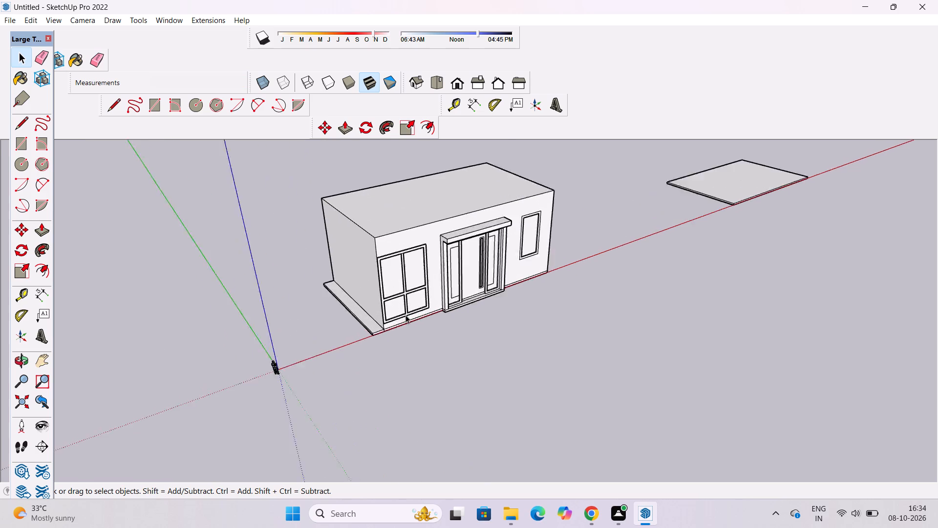
scroll(405, 315, up, 6)
click(361, 332)
key(p)
click(361, 332)
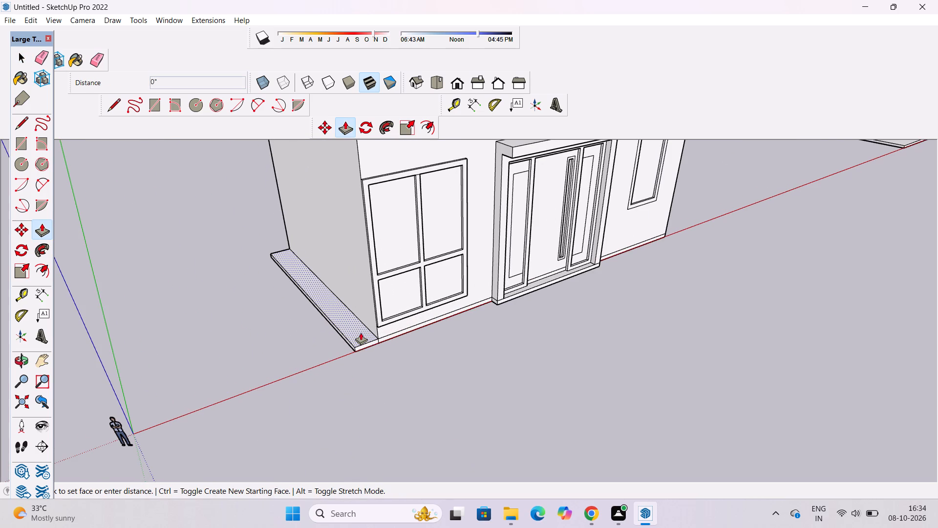
scroll(362, 319, down, 5)
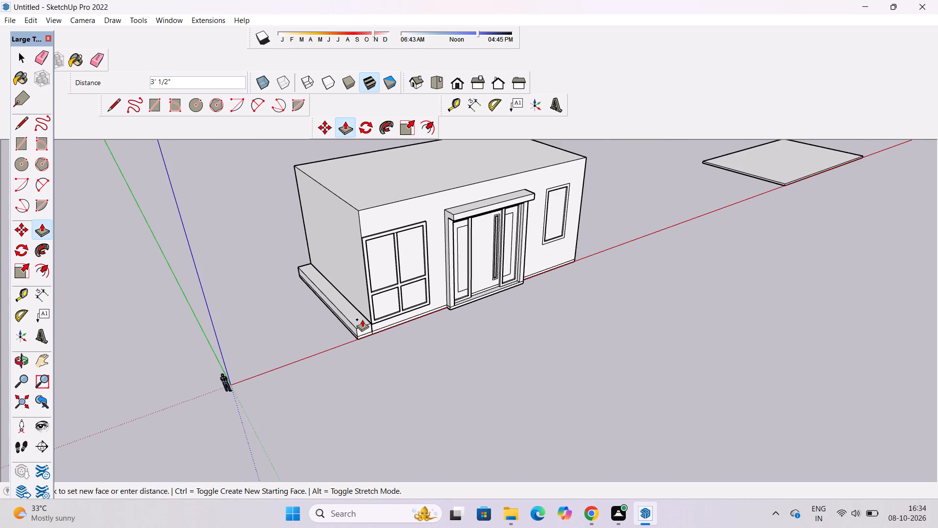
scroll(362, 319, down, 1)
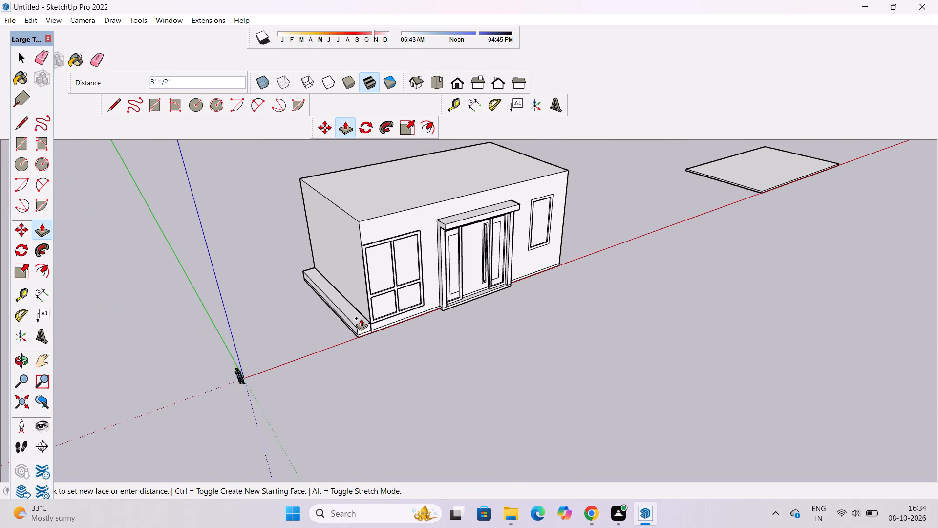
click(356, 220)
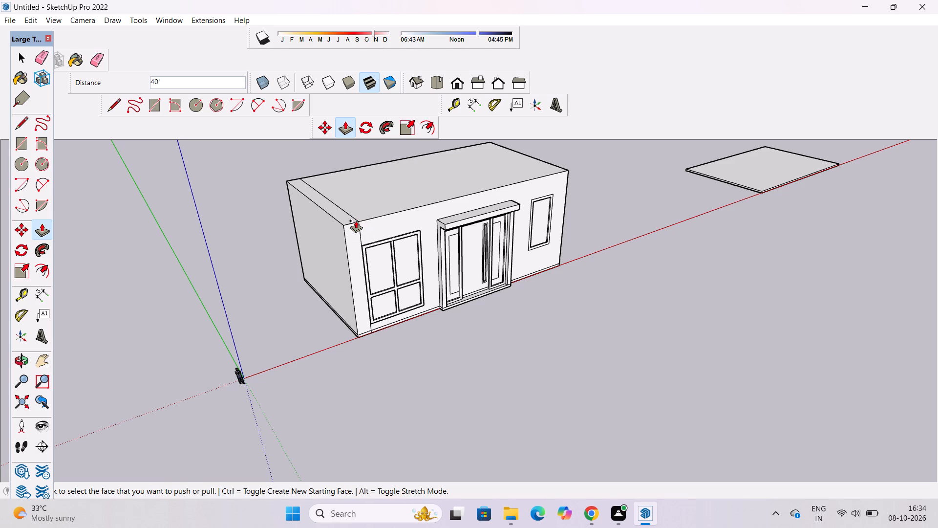
key(space)
Push/Pull the building's main roof face up 40' to add an upper storey.
key(o)
scroll(356, 243, down, 5)
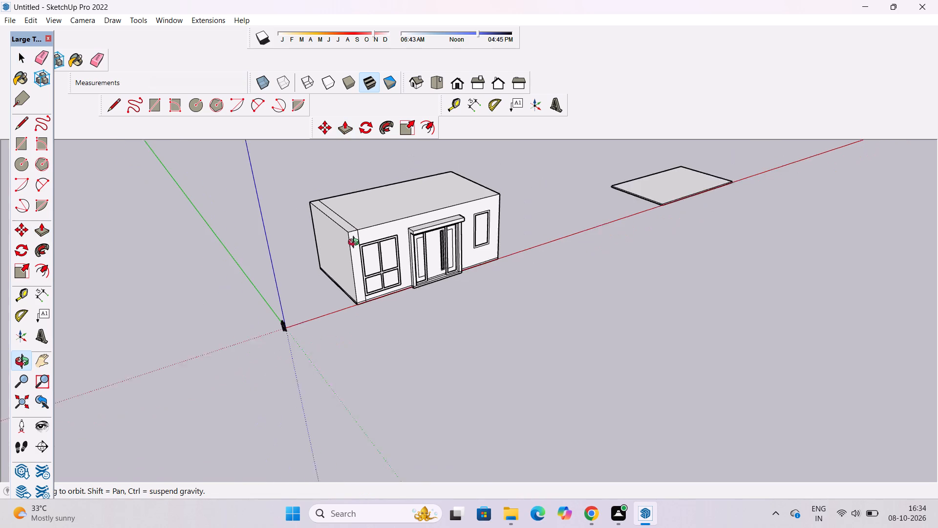
scroll(356, 243, down, 1)
drag(445, 259, 409, 257)
scroll(397, 256, up, 2)
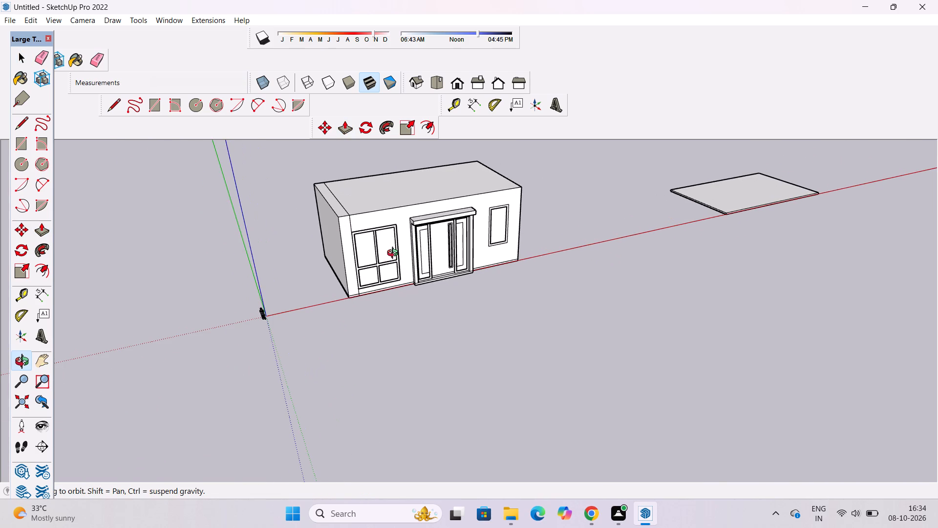
scroll(395, 254, down, 3)
shift+drag(475, 226, 440, 242)
shift+drag(430, 253, 389, 238)
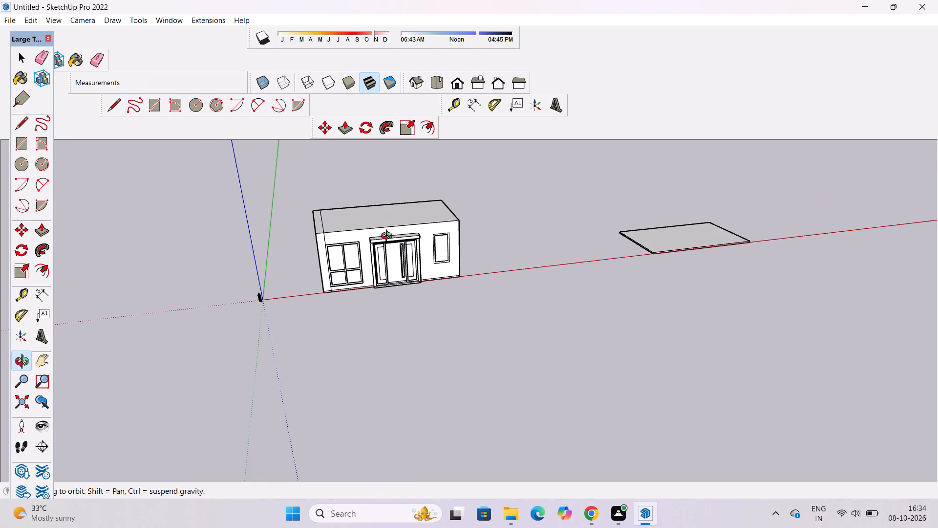
scroll(394, 255, up, 1)
shift+click(400, 256)
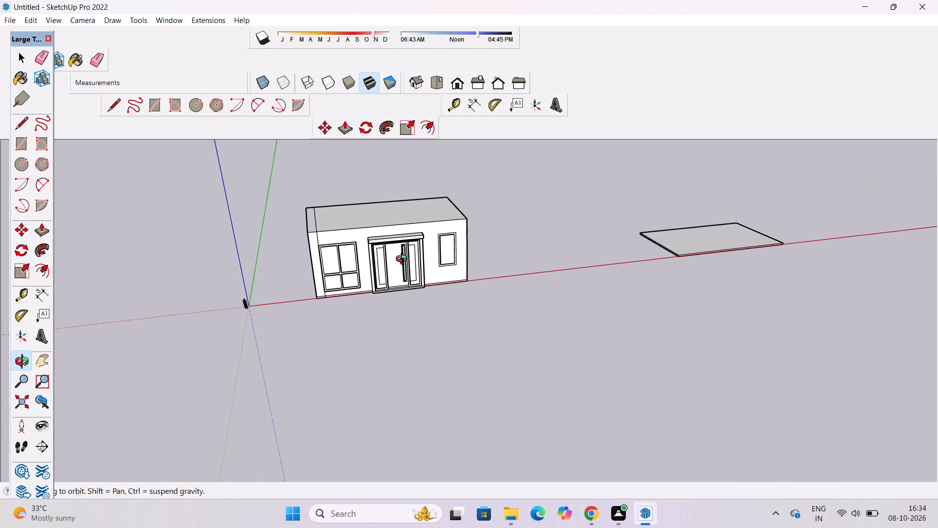
shift+drag(403, 264, 403, 308)
scroll(356, 288, up, 5)
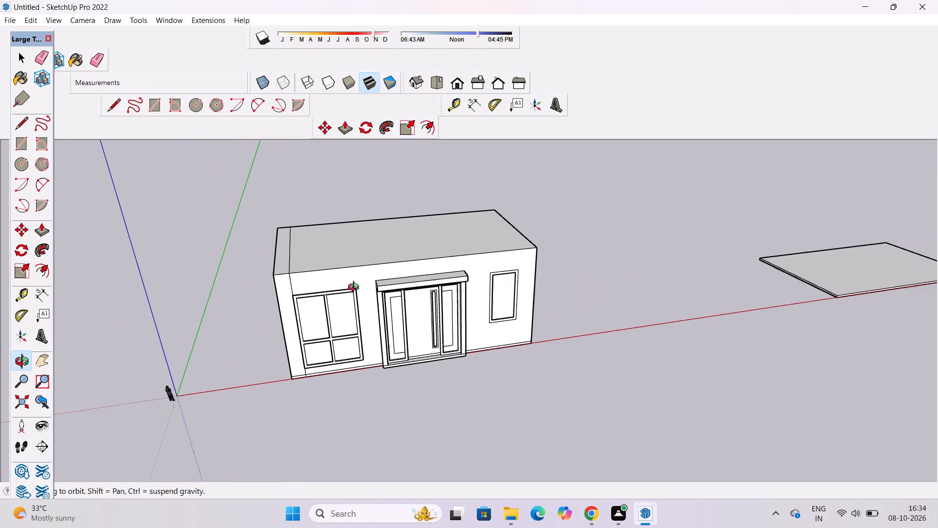
shift+drag(377, 276, 361, 298)
drag(361, 300, 344, 282)
drag(343, 275, 311, 296)
key(space)
scroll(313, 287, up, 2)
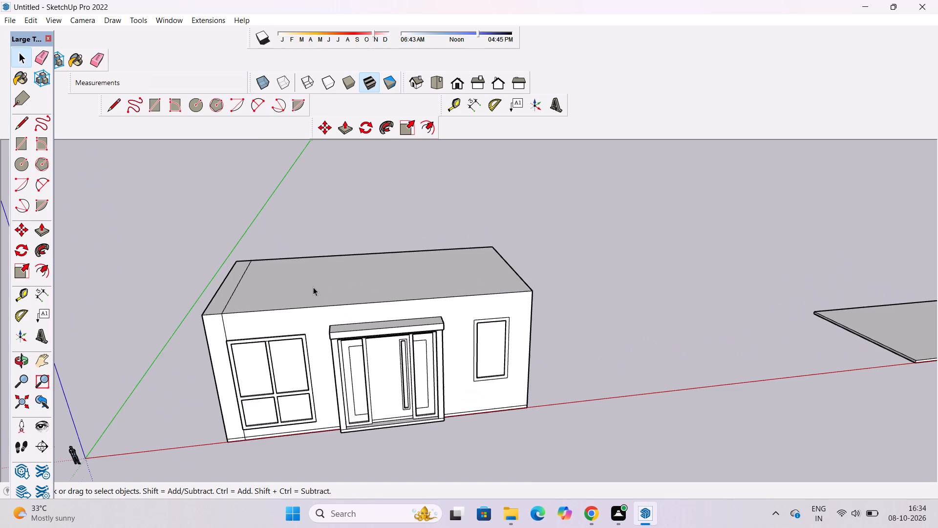
click(317, 284)
key(p)
click(317, 284)
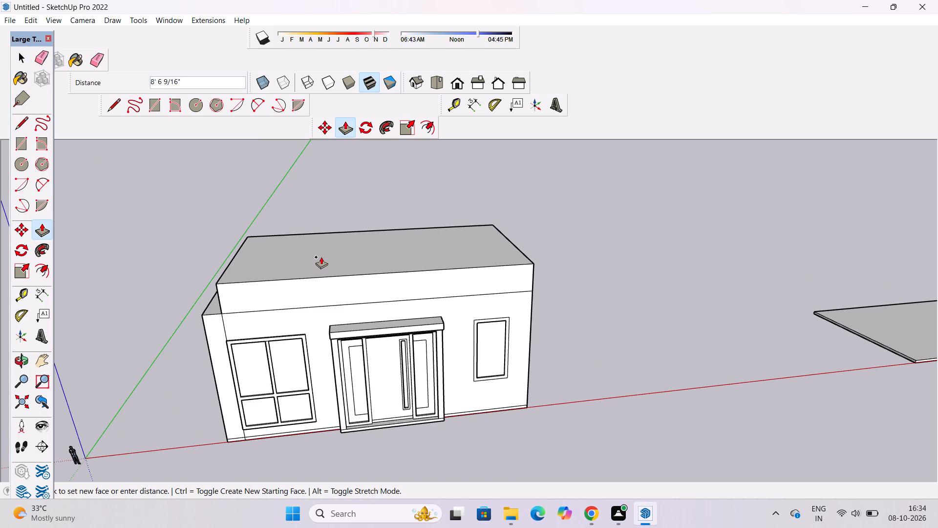
text(40')
key(Return)
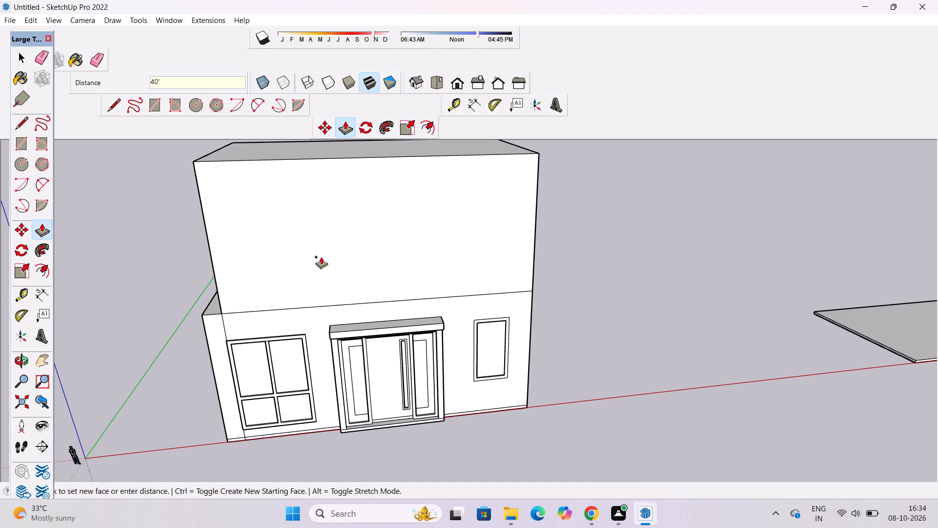
Push/Pull the narrow side strip's top face up 40', level with the upper storey's roof.
key(o)
drag(380, 270, 339, 207)
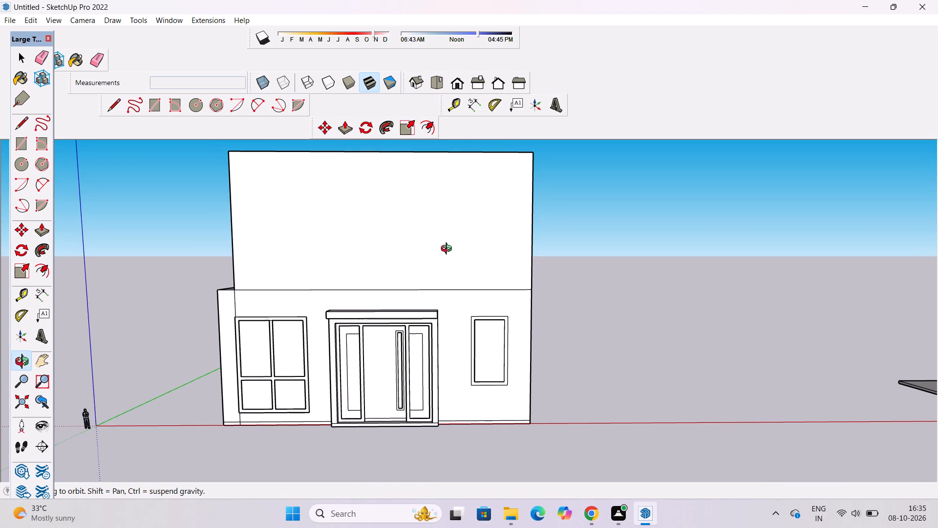
scroll(423, 256, down, 5)
drag(352, 304, 489, 373)
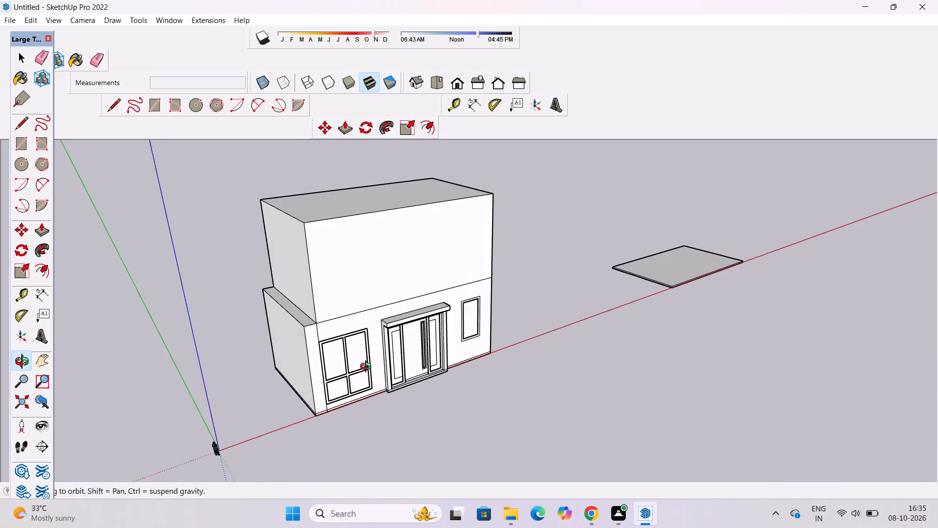
scroll(309, 329, up, 4)
shift+drag(311, 329, 338, 394)
scroll(336, 392, up, 4)
drag(337, 393, 328, 389)
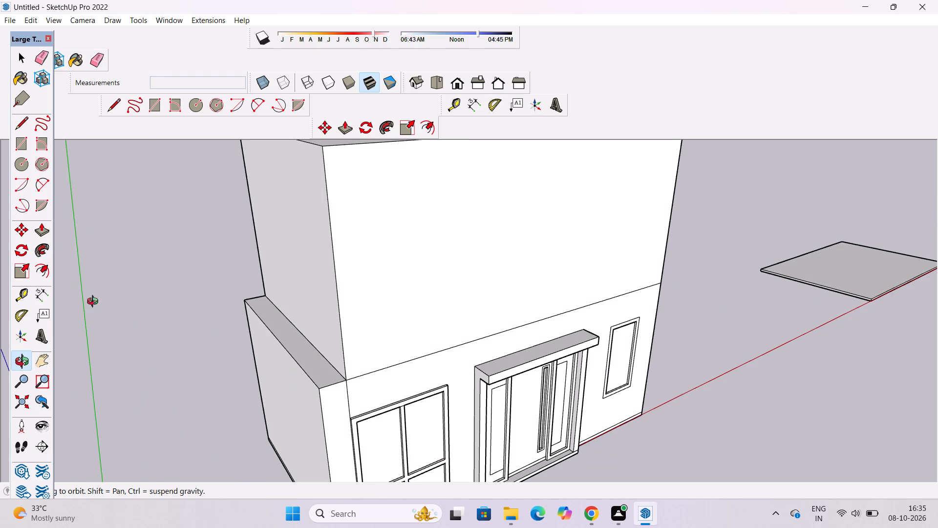
click(46, 232)
click(319, 371)
scroll(308, 332, down, 7)
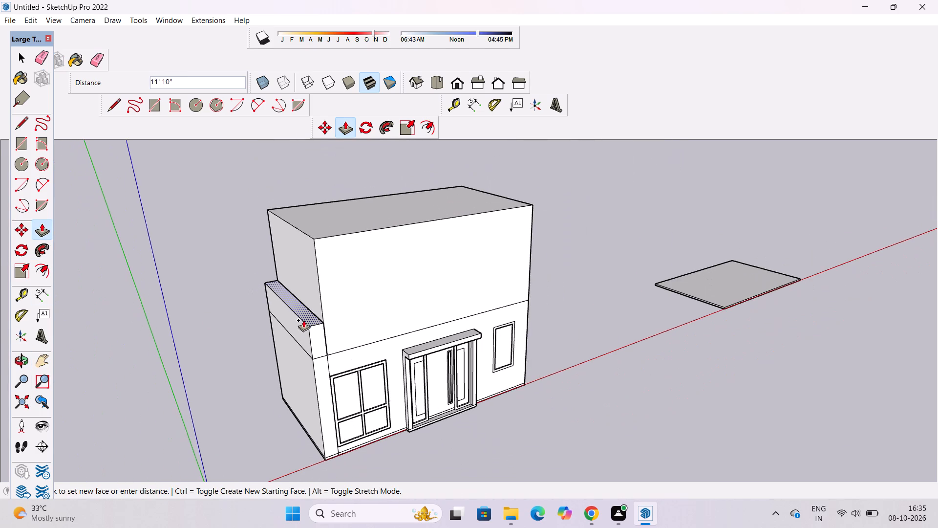
click(316, 237)
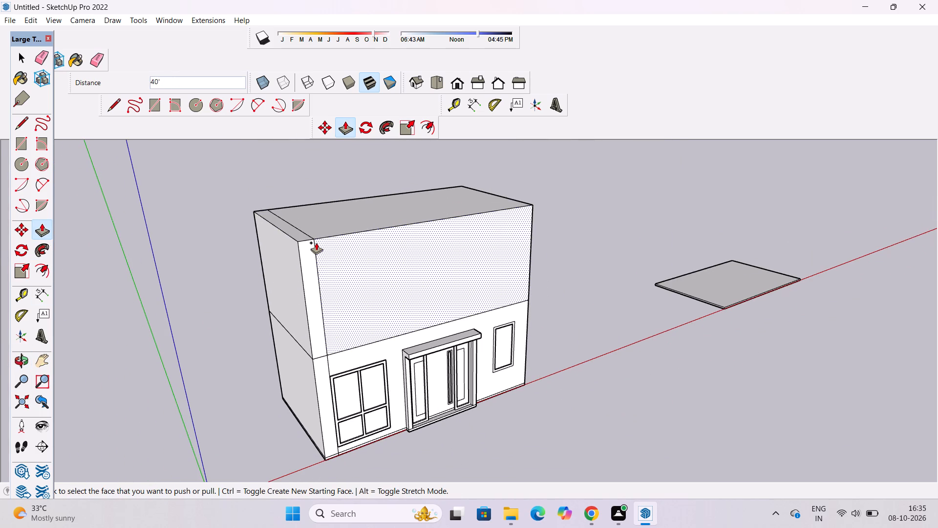
key(space)
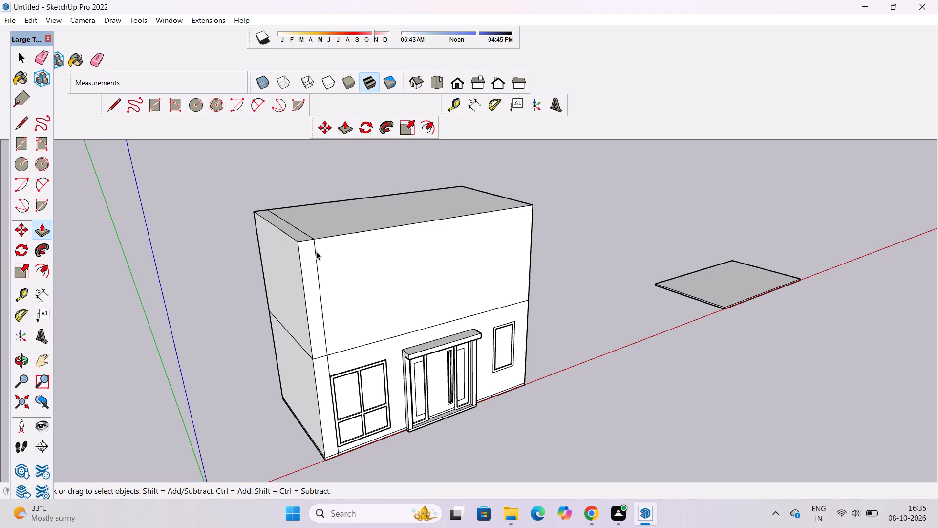
Examine the heightened building's front facade, its leftover dividing edges, and the door and windows from several angles and distances.
text(o)
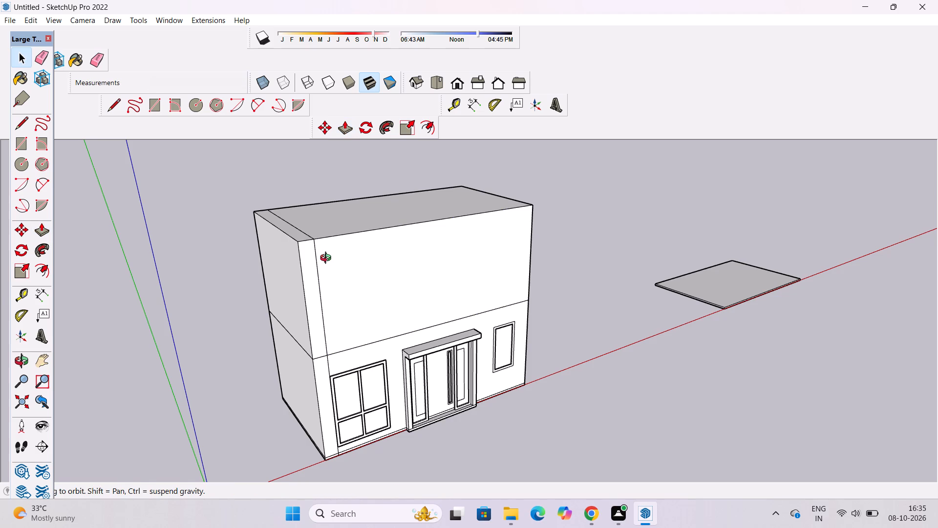
scroll(331, 283, down, 2)
drag(384, 309, 314, 288)
drag(401, 314, 380, 305)
shift+drag(377, 309, 369, 321)
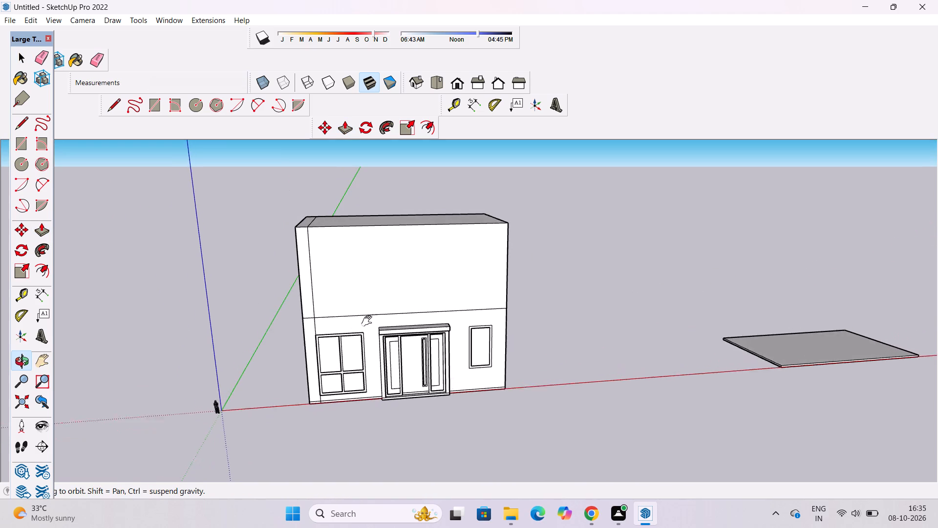
shift+drag(369, 321, 361, 334)
scroll(323, 415, up, 4)
shift+drag(326, 413, 310, 425)
scroll(321, 425, up, 1)
drag(321, 425, 315, 409)
scroll(339, 390, up, 4)
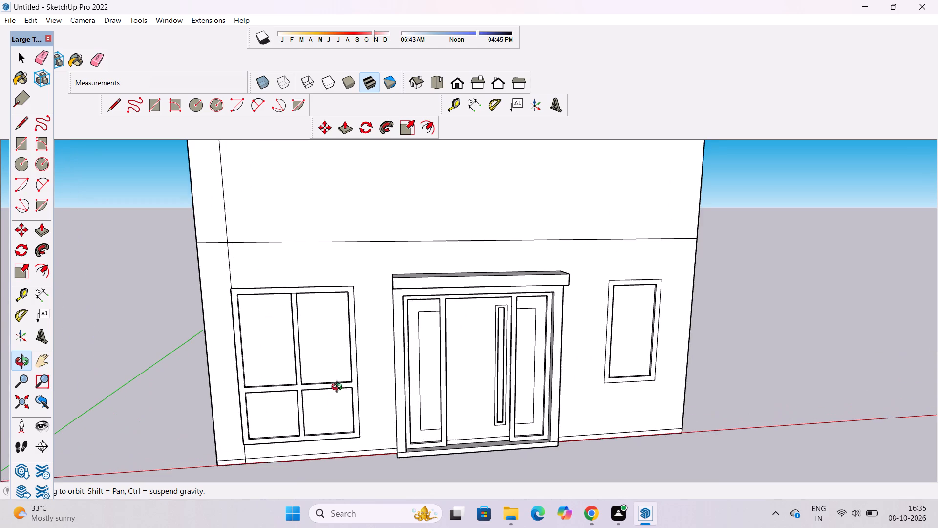
drag(218, 346, 334, 411)
drag(333, 428, 230, 377)
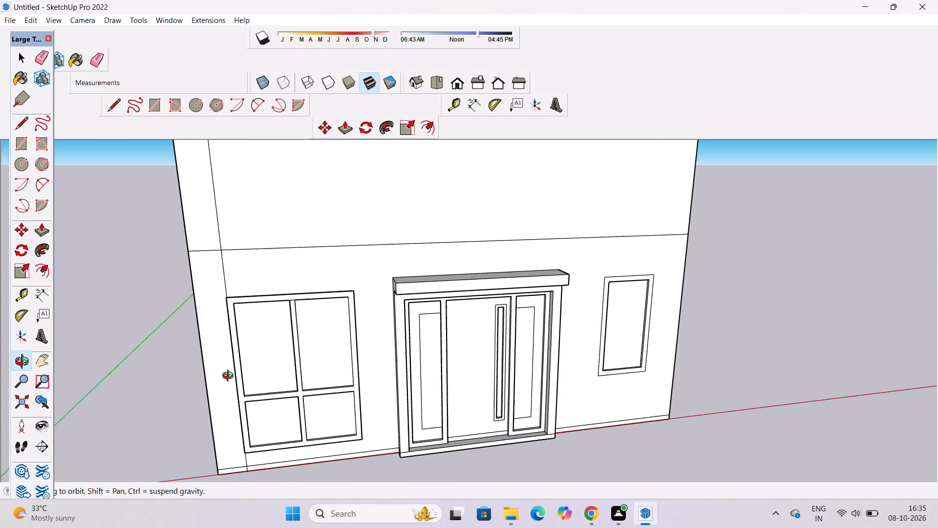
drag(230, 377, 227, 376)
scroll(387, 341, down, 3)
shift+drag(389, 342, 383, 368)
drag(380, 367, 354, 253)
drag(516, 341, 485, 359)
drag(484, 372, 484, 396)
shift+scroll(460, 349, down, 4)
drag(459, 349, 459, 380)
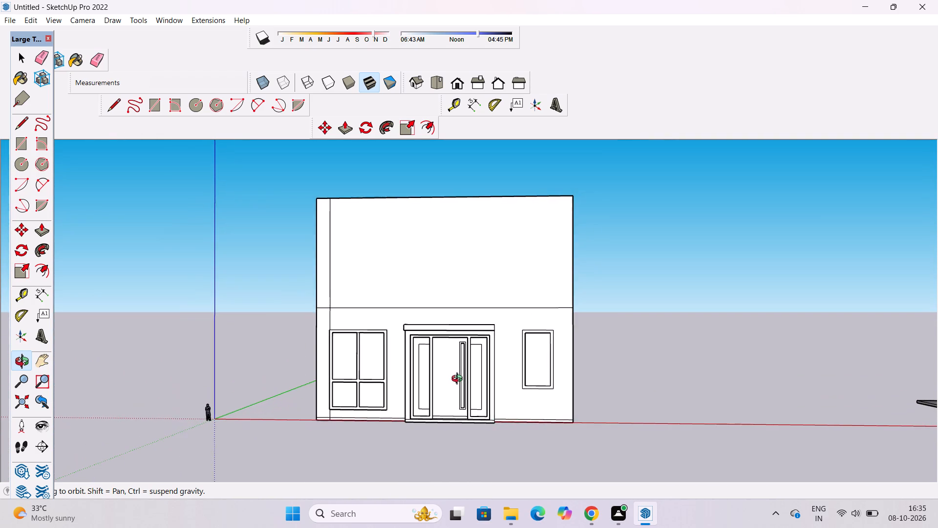
scroll(457, 374, up, 2)
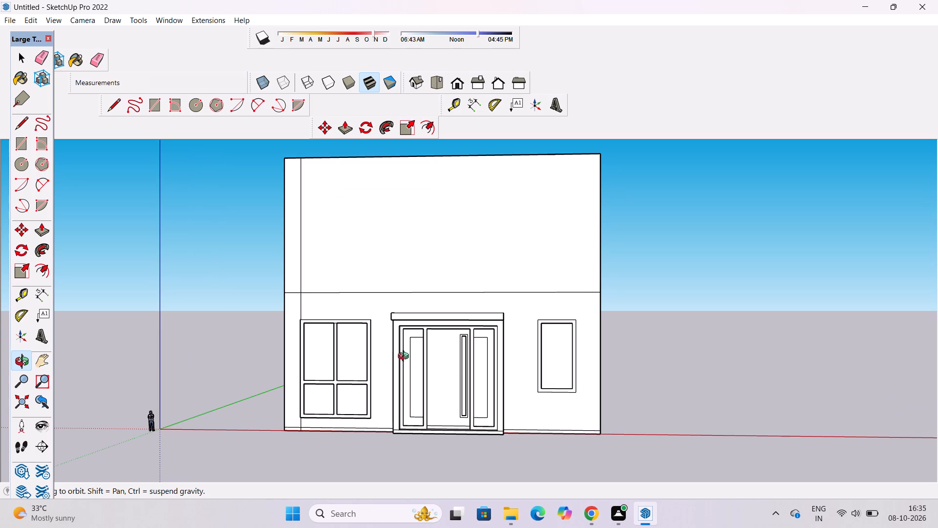
shift+drag(415, 350, 429, 378)
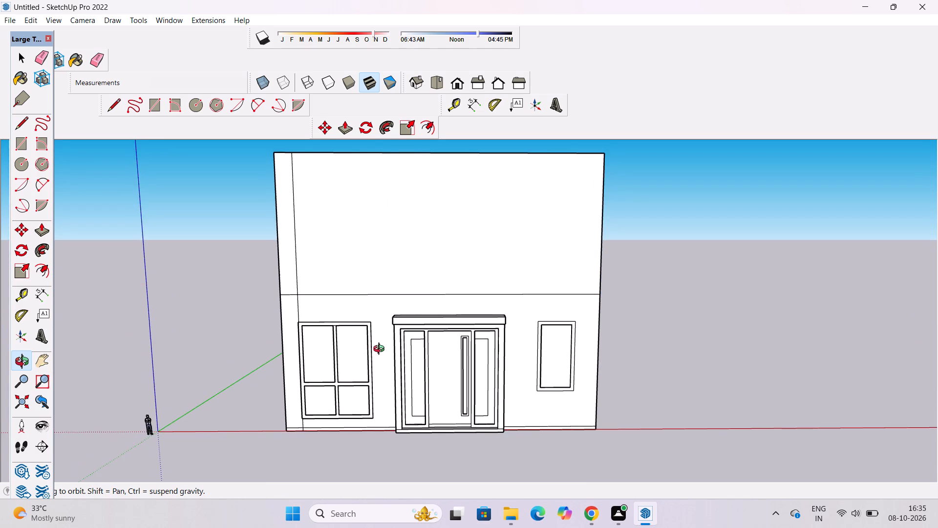
drag(381, 350, 420, 363)
shift+drag(412, 325, 415, 369)
shift+scroll(408, 349, up, 4)
shift+drag(408, 353, 408, 376)
drag(408, 385, 397, 367)
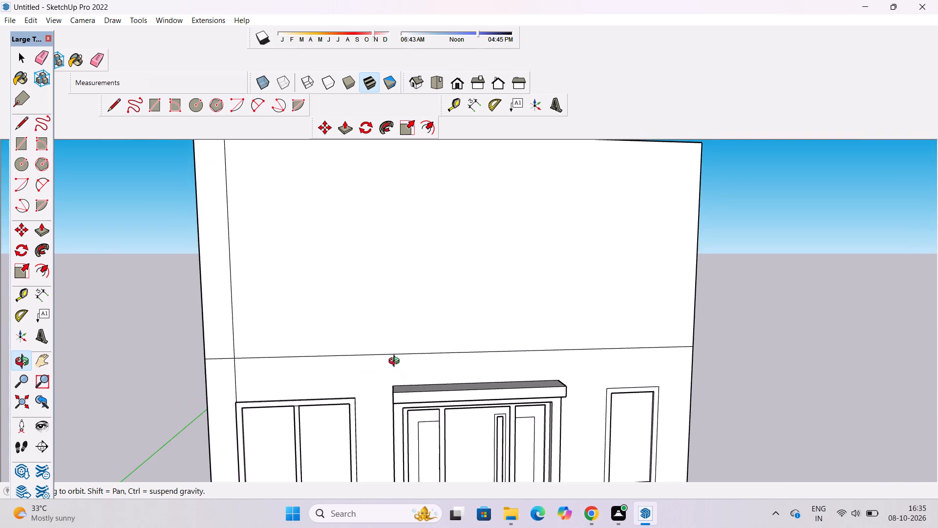
scroll(396, 362, down, 2)
shift+drag(396, 362, 407, 391)
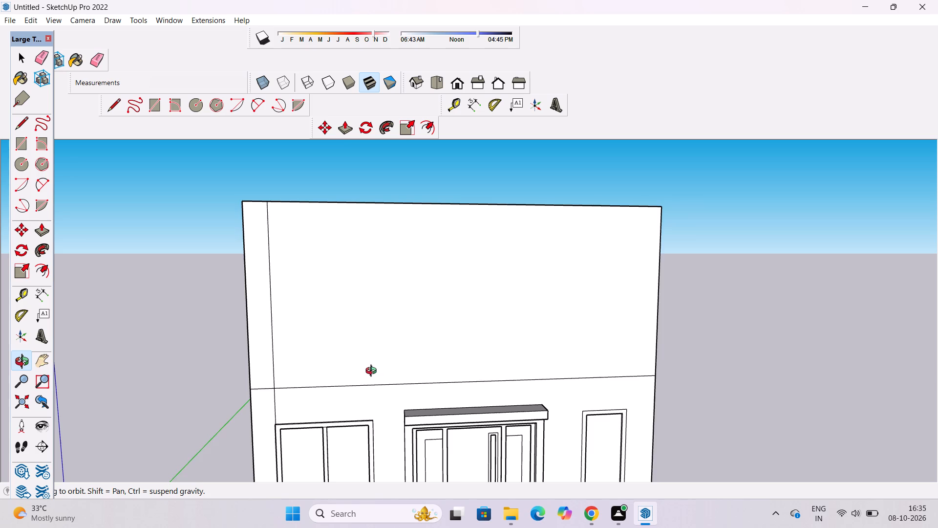
shift+drag(373, 372, 409, 360)
shift+scroll(404, 361, down, 5)
shift+drag(408, 420, 387, 345)
shift+scroll(358, 370, up, 9)
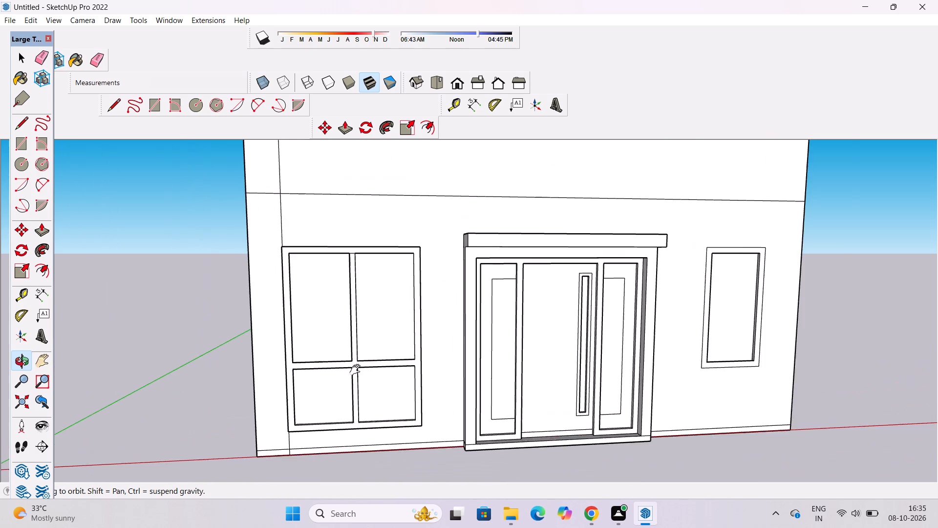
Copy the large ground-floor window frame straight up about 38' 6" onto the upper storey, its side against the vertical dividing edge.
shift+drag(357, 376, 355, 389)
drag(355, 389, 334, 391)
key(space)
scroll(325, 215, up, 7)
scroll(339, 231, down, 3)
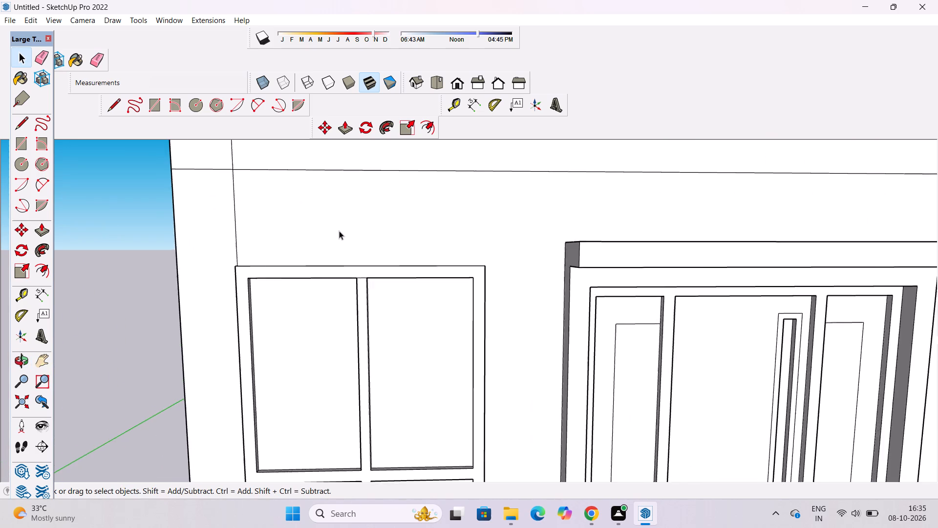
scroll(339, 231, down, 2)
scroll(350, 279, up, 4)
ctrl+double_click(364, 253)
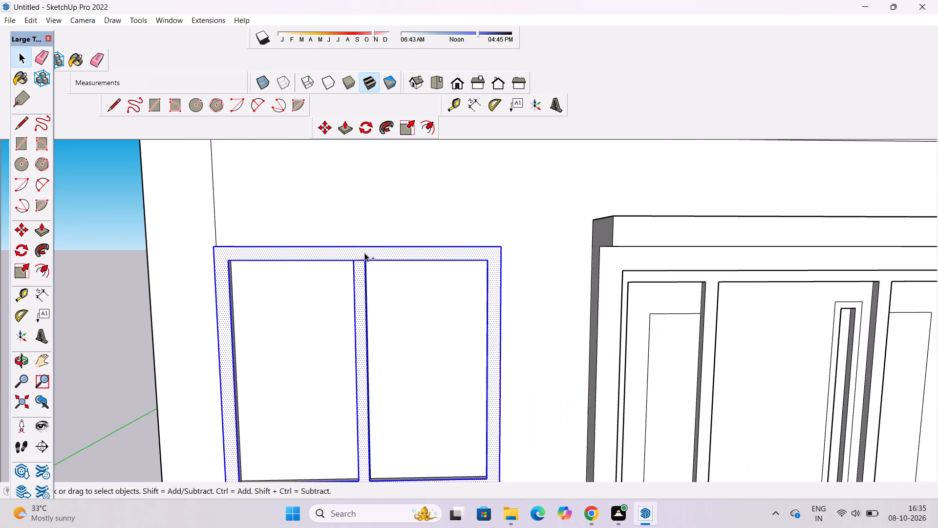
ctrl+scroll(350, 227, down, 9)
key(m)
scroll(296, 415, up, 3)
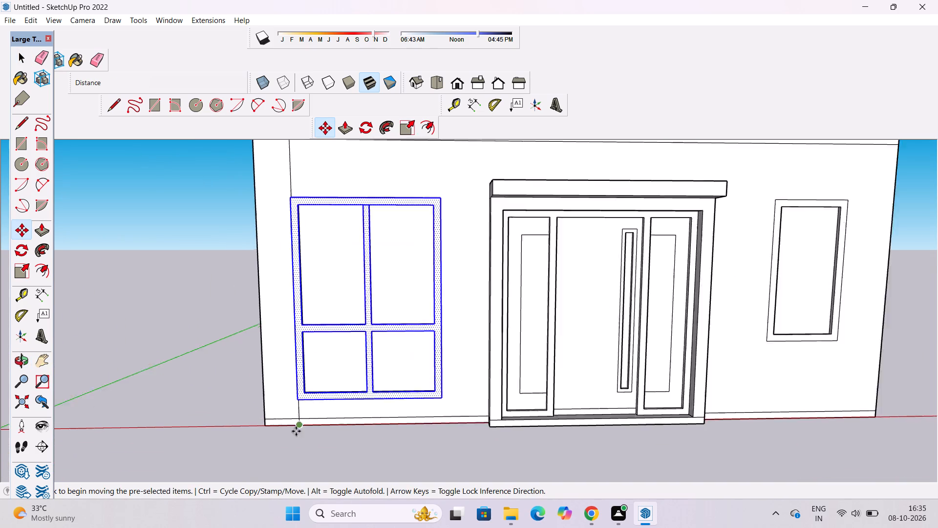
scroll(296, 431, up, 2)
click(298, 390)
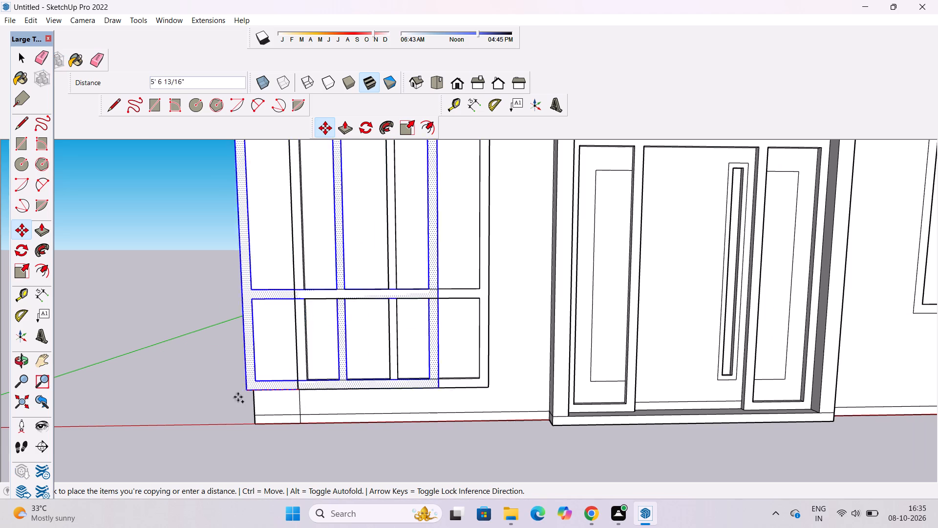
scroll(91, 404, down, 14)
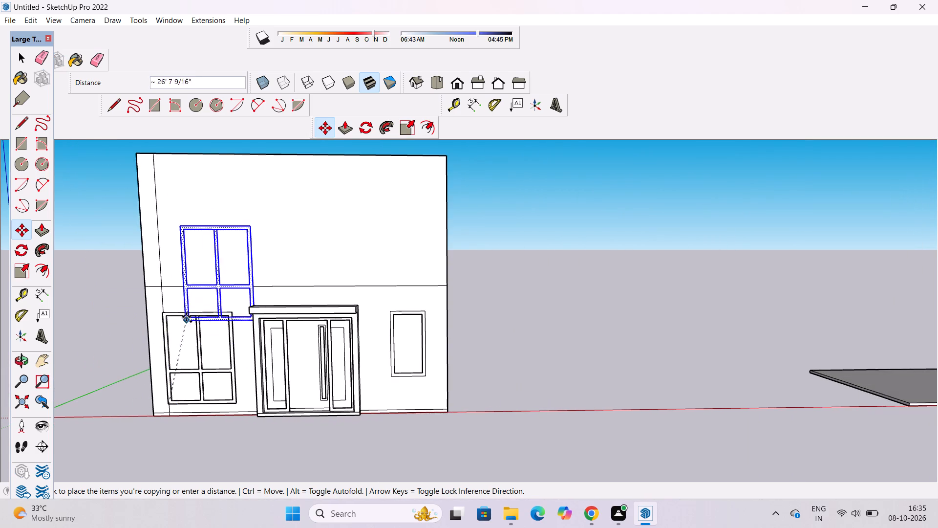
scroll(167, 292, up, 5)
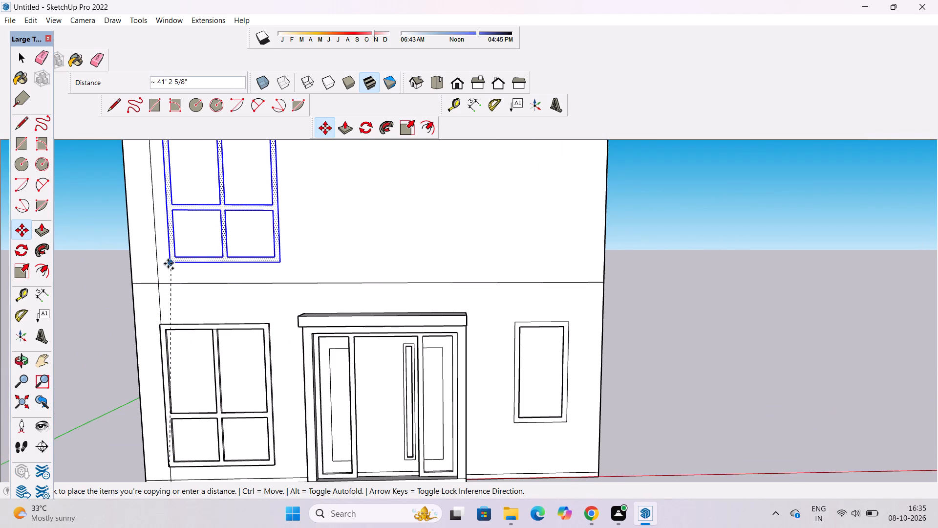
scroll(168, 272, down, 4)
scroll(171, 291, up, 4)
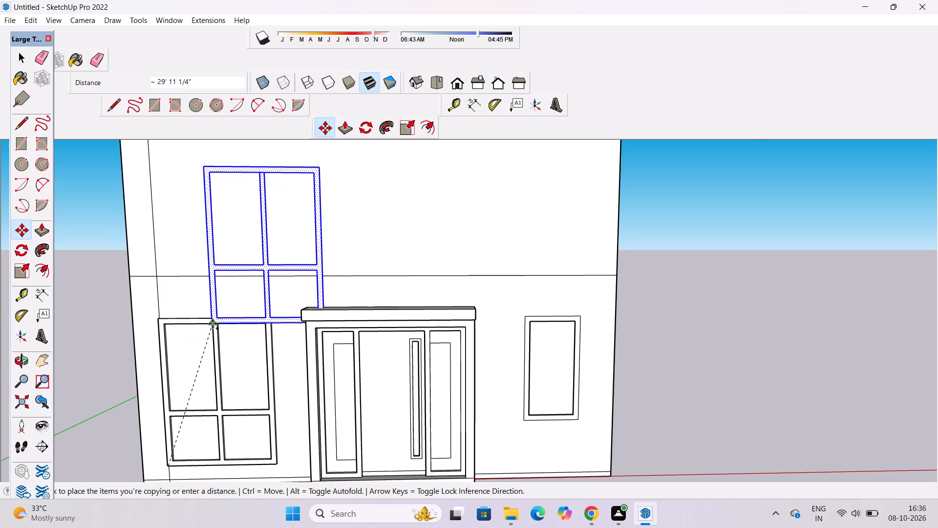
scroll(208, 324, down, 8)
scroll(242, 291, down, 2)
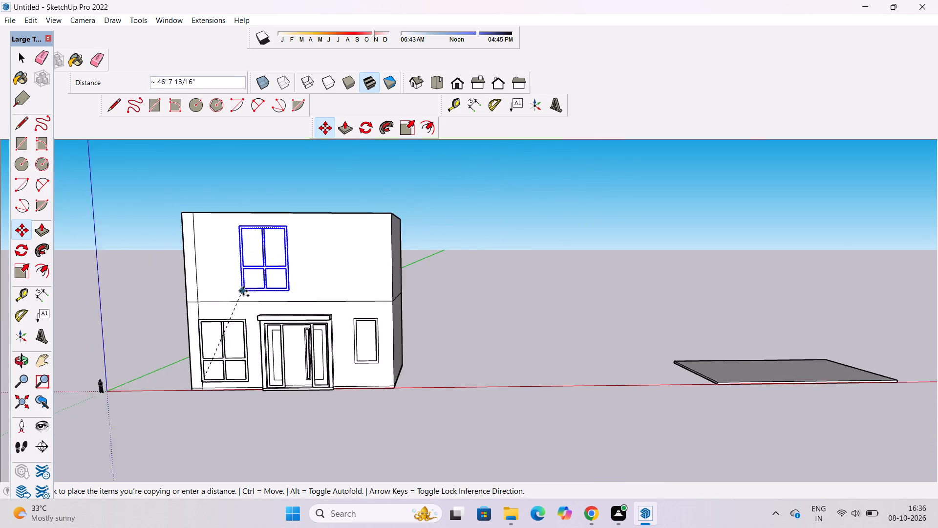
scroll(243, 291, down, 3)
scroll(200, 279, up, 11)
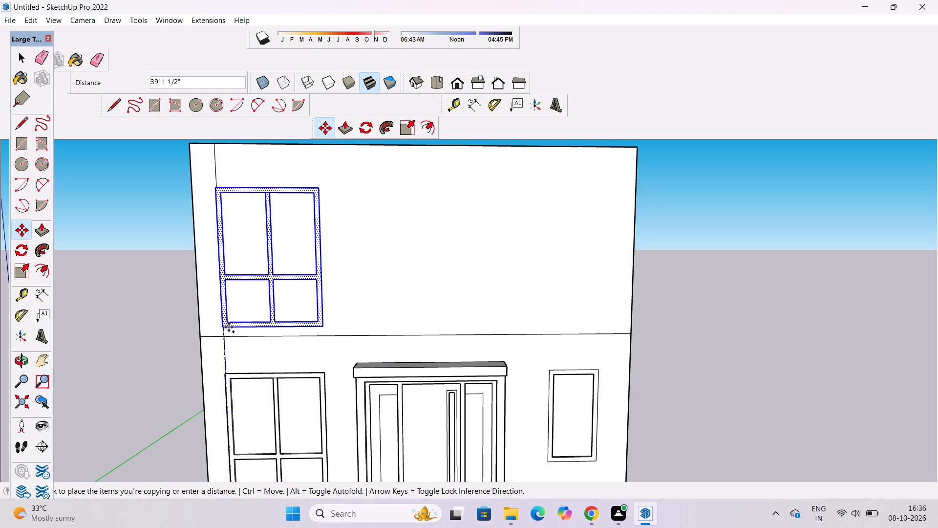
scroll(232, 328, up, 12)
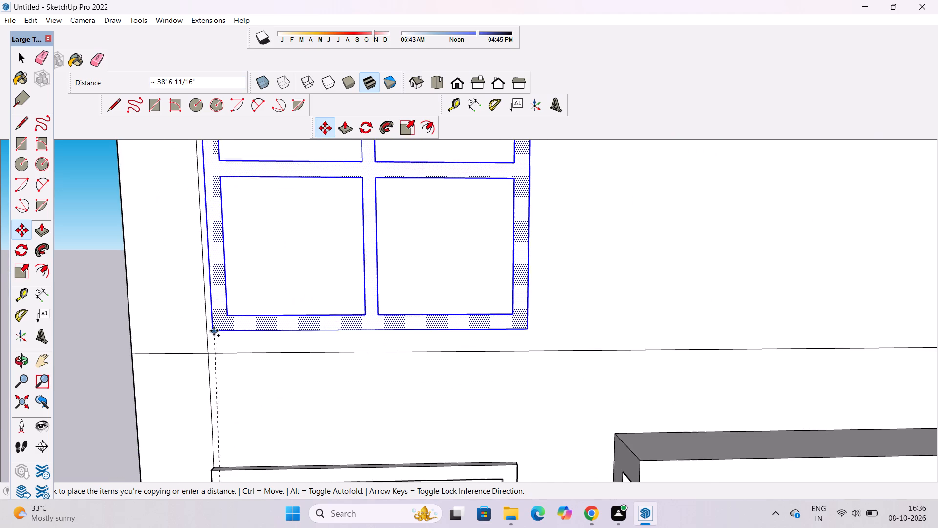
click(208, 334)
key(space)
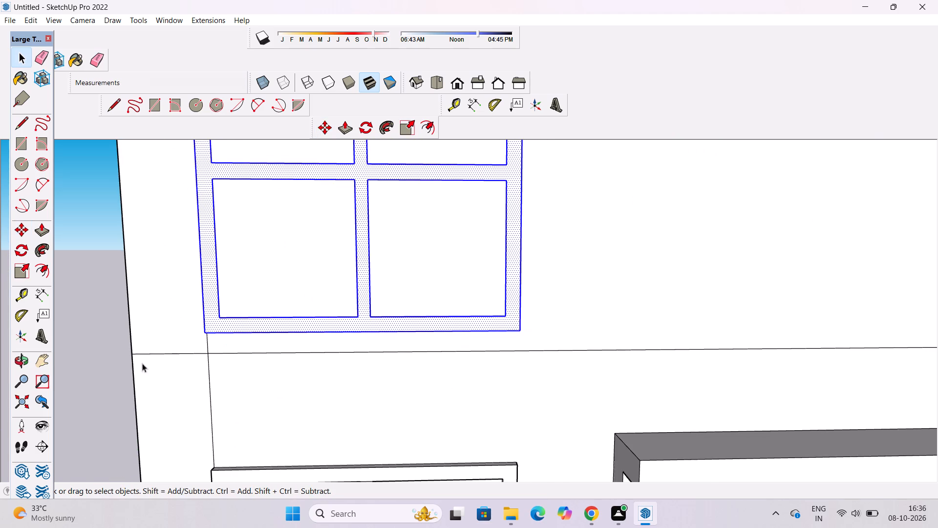
Examine how the copied upper window frame sits on the front wall, from the side, from above and from the front.
click(117, 337)
key(o)
scroll(197, 354, down, 4)
drag(185, 370, 351, 377)
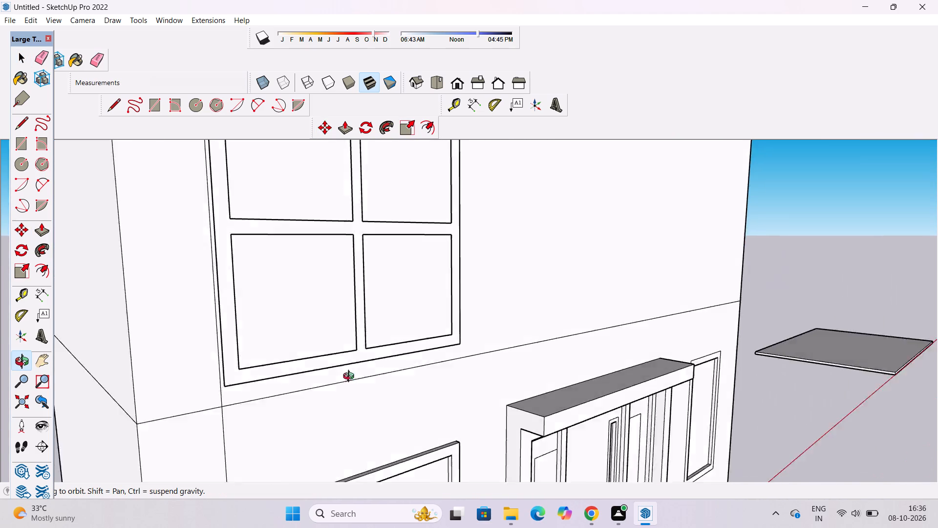
drag(351, 377, 364, 380)
drag(228, 373, 328, 373)
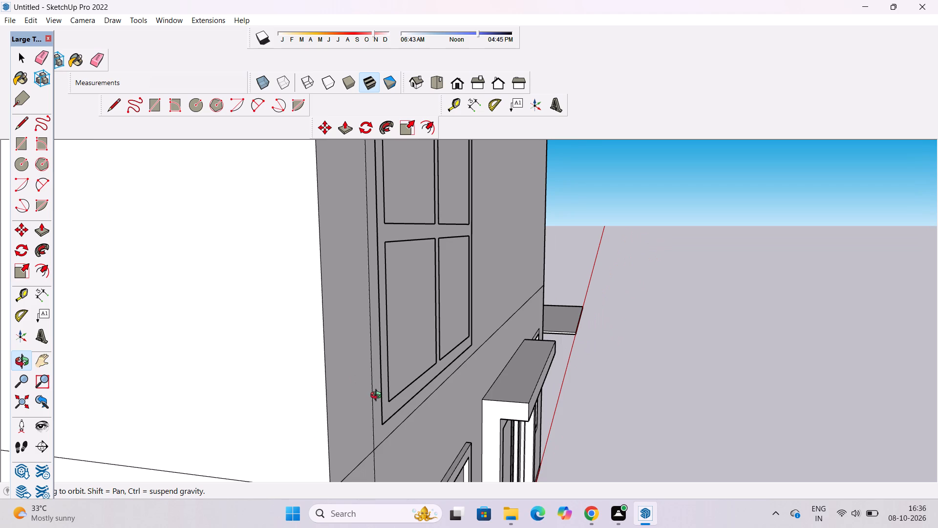
scroll(378, 396, up, 2)
shift+drag(368, 407, 340, 322)
drag(371, 380, 381, 426)
scroll(352, 400, down, 9)
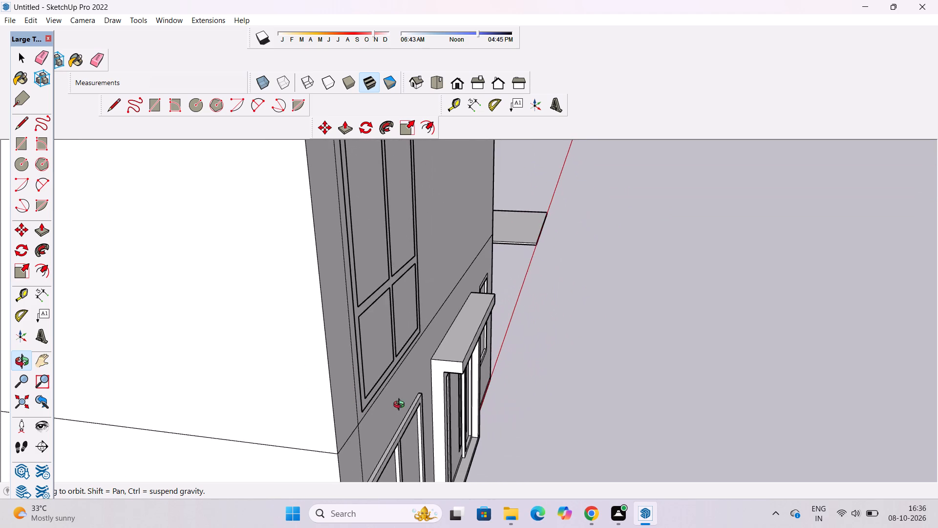
shift+drag(401, 408, 371, 423)
drag(368, 423, 335, 422)
shift+drag(326, 420, 325, 412)
shift+drag(323, 412, 288, 402)
shift+drag(287, 401, 316, 402)
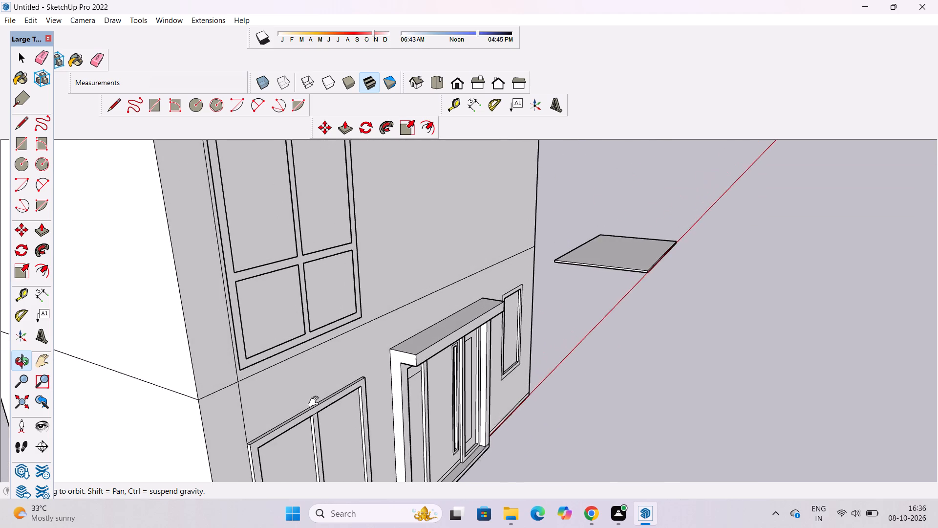
shift+drag(316, 402, 320, 402)
scroll(277, 329, up, 3)
shift+drag(277, 329, 295, 330)
scroll(295, 332, down, 5)
drag(387, 346, 224, 357)
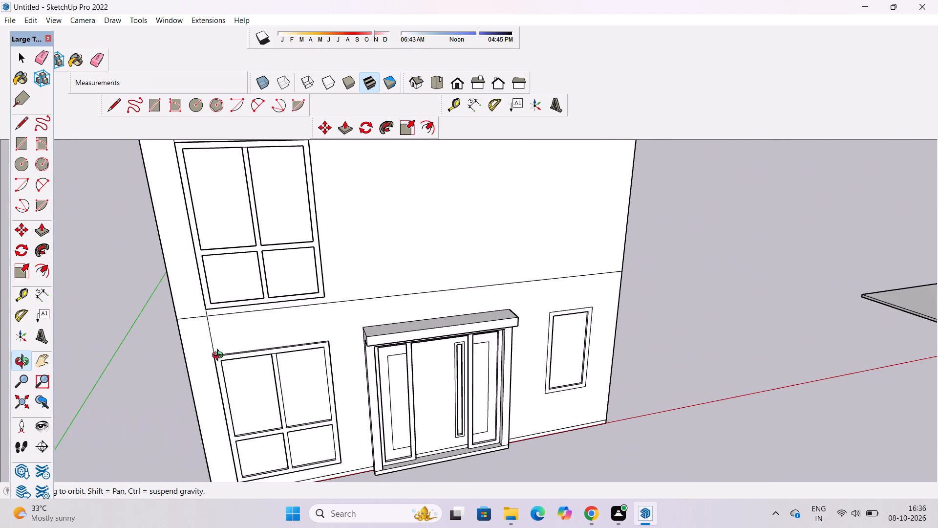
shift+drag(273, 316, 299, 374)
drag(299, 375, 281, 373)
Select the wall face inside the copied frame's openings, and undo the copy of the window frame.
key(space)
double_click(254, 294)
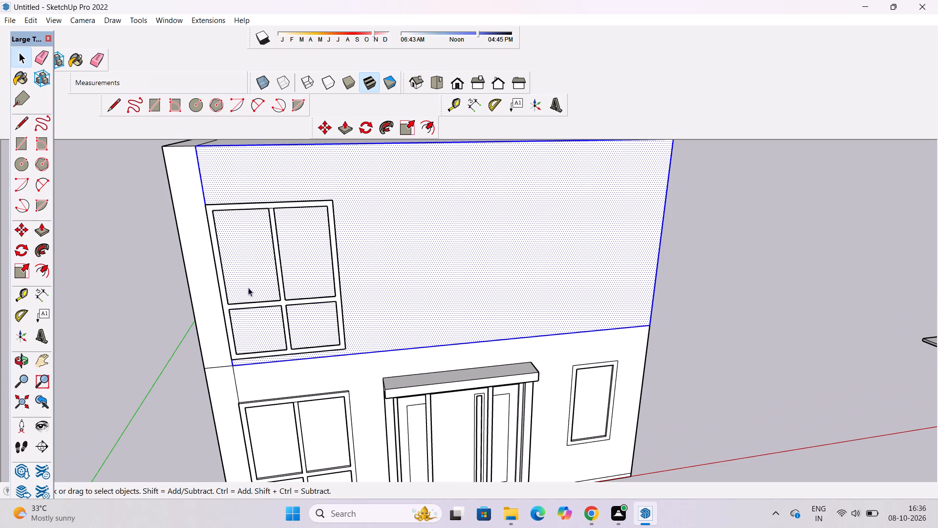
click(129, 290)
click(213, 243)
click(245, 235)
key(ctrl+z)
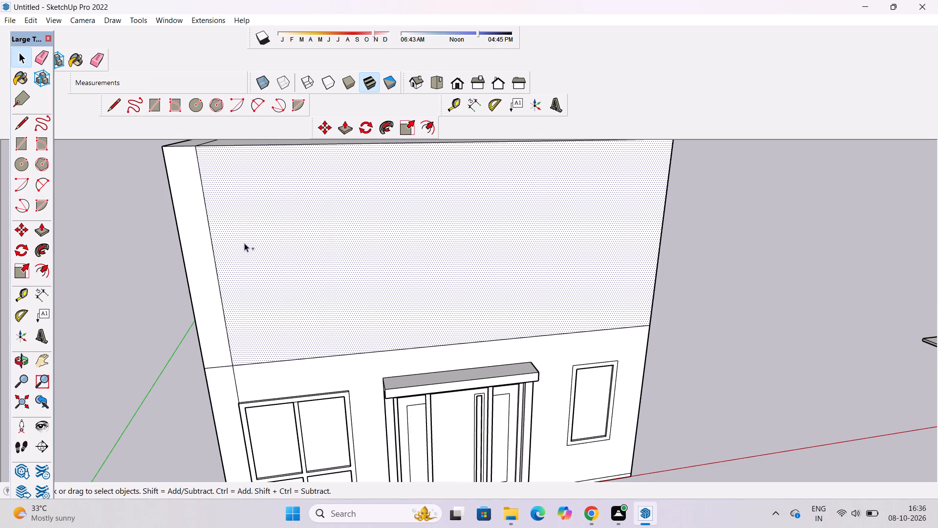
Measure the large ground-floor window frame's width and height with the Dimension tool, without placing any dimension.
scroll(256, 246, down, 6)
key(o)
drag(345, 402, 287, 306)
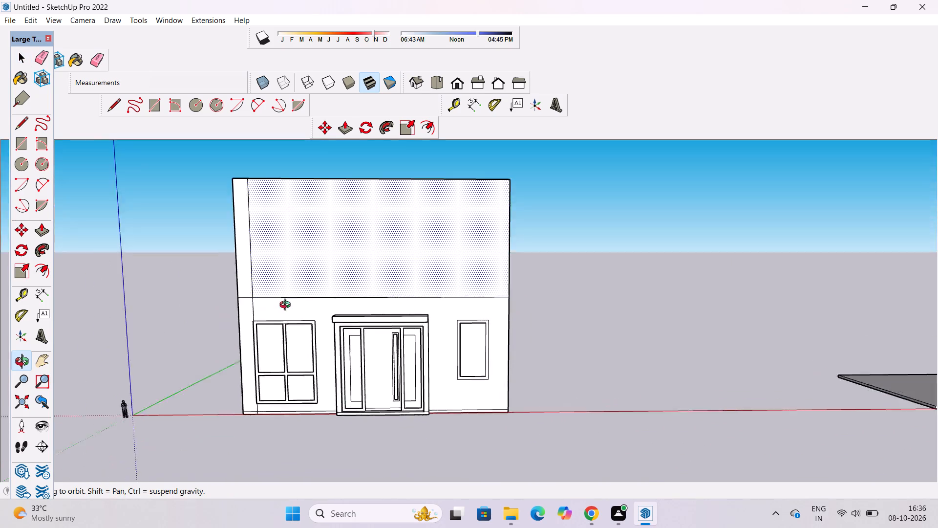
drag(287, 306, 273, 259)
shift+click(278, 293)
drag(293, 320, 355, 374)
scroll(260, 394, up, 3)
shift+drag(266, 387, 302, 374)
shift+drag(302, 374, 289, 383)
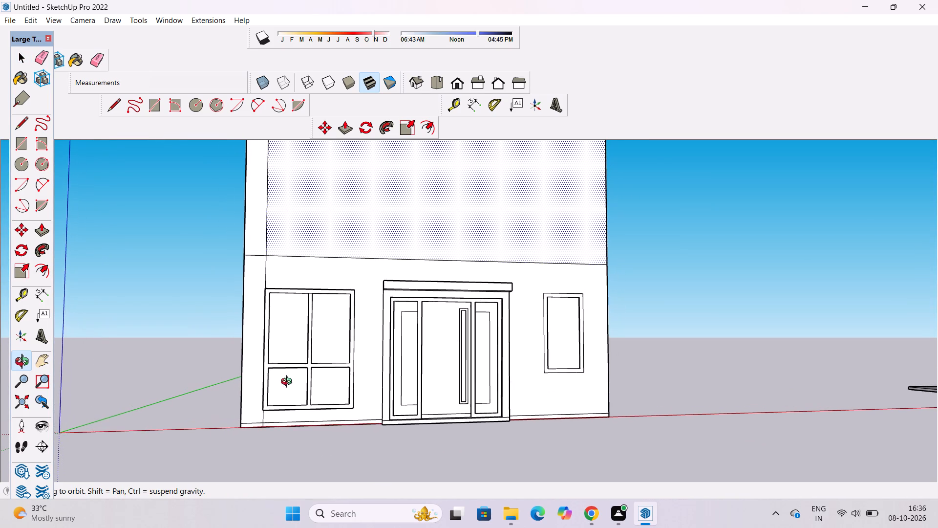
shift+drag(289, 383, 290, 382)
key(space)
scroll(281, 302, up, 4)
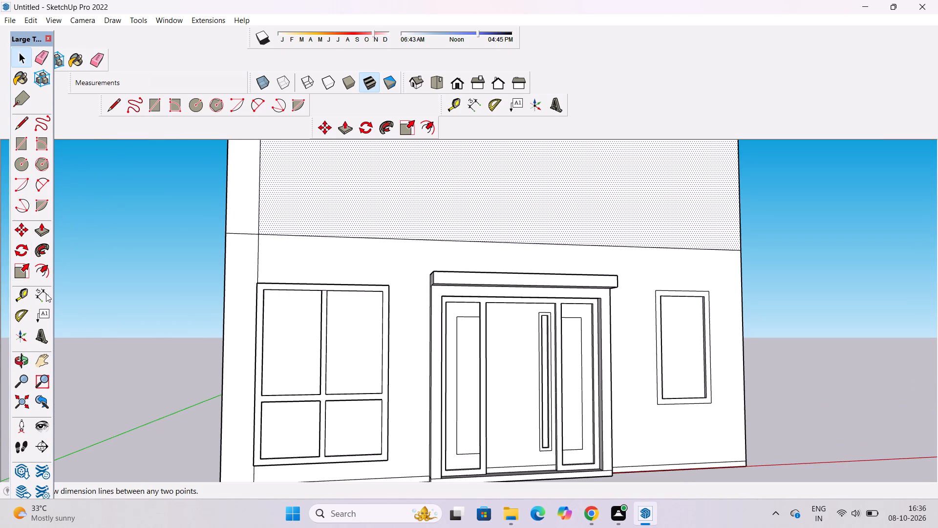
click(42, 292)
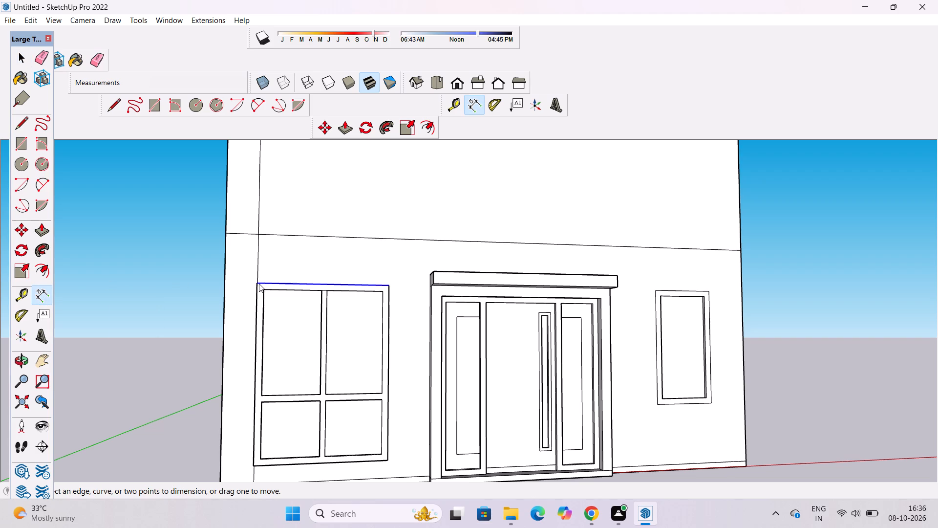
scroll(253, 289, up, 12)
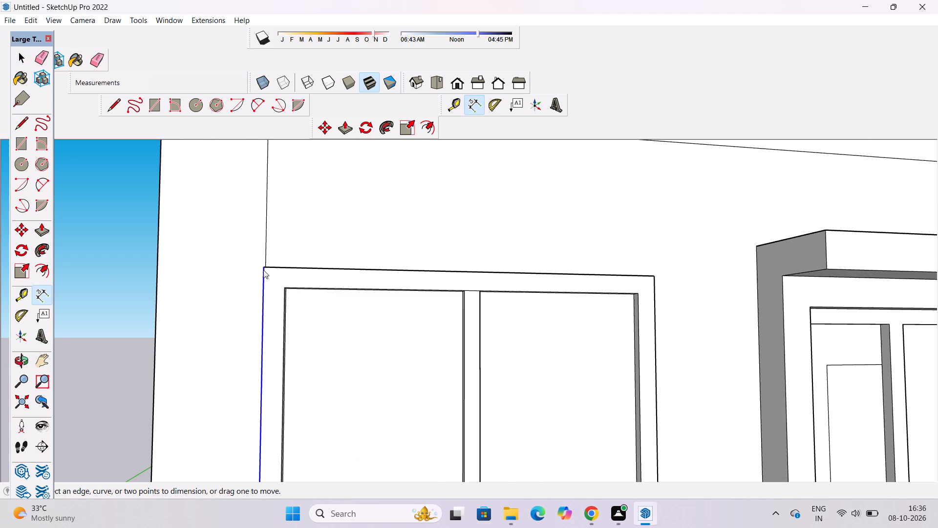
click(263, 267)
scroll(250, 267, down, 5)
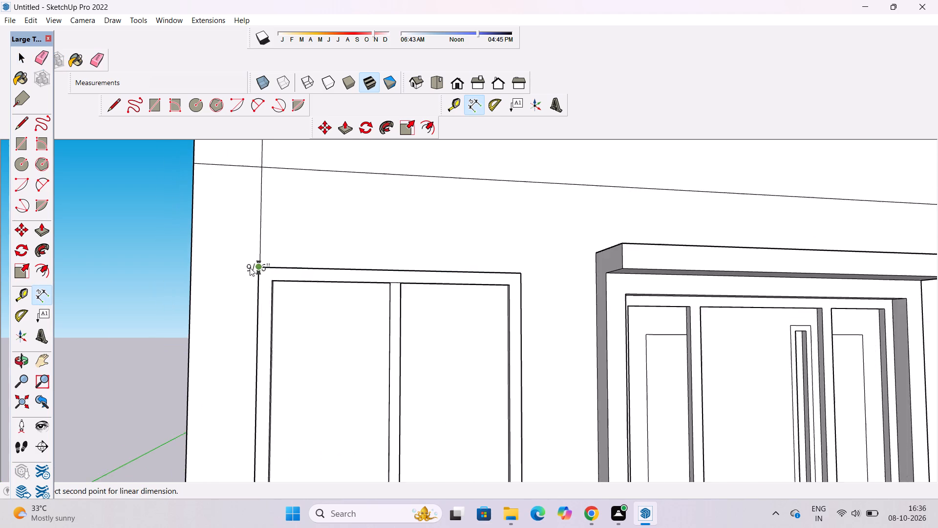
scroll(250, 267, down, 3)
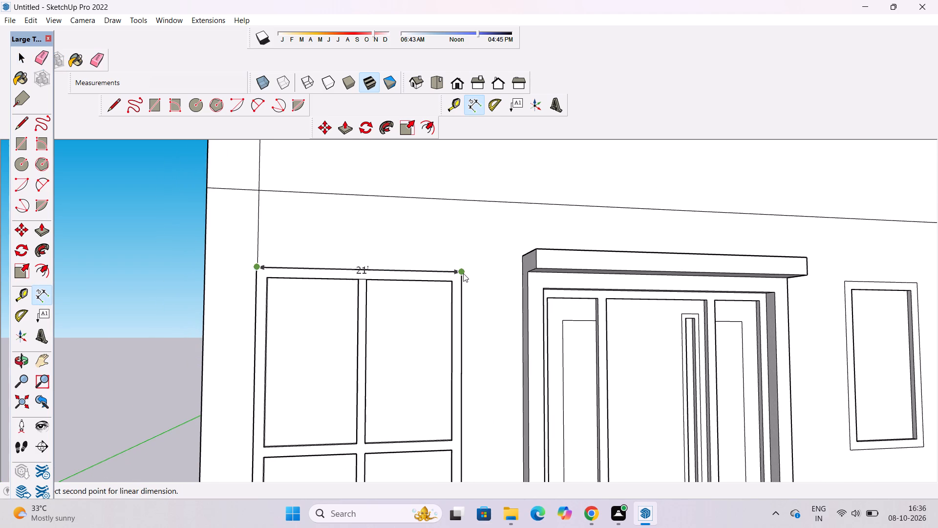
scroll(463, 273, up, 5)
scroll(463, 273, down, 4)
scroll(364, 236, down, 9)
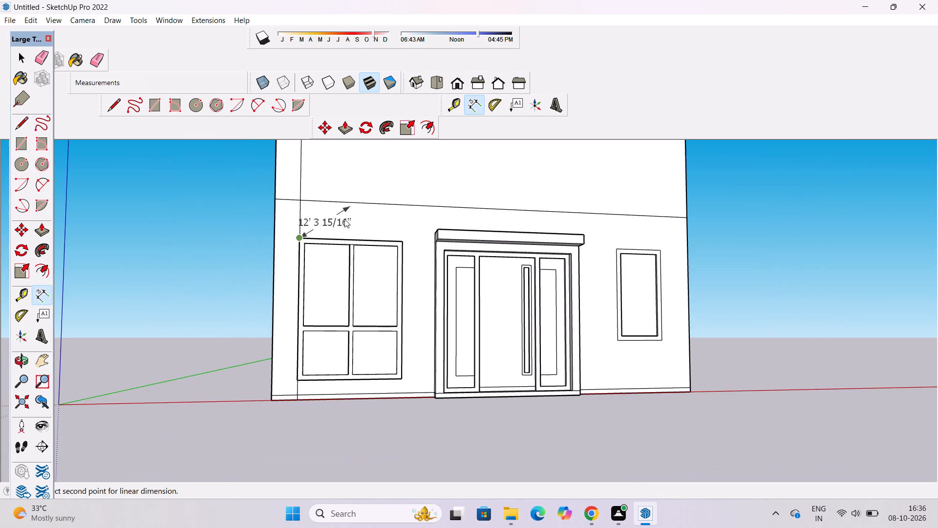
scroll(309, 383, up, 12)
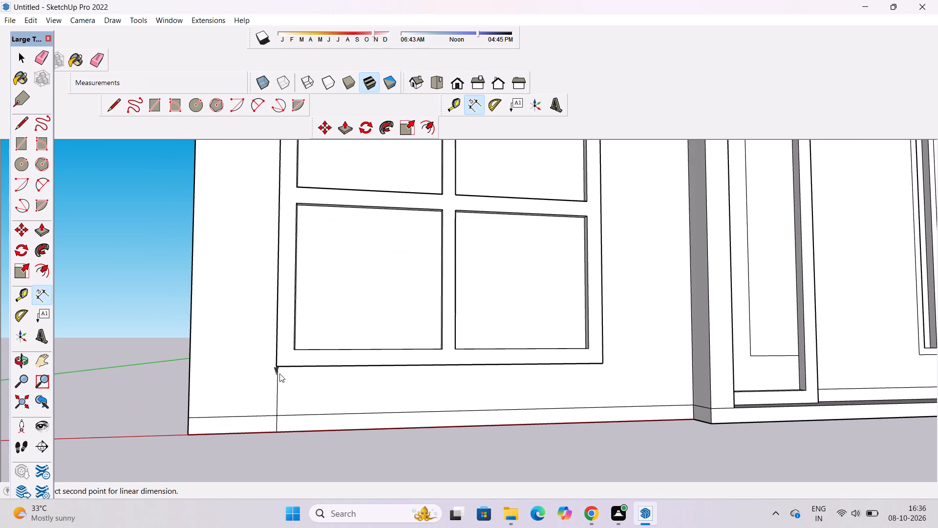
scroll(277, 366, down, 6)
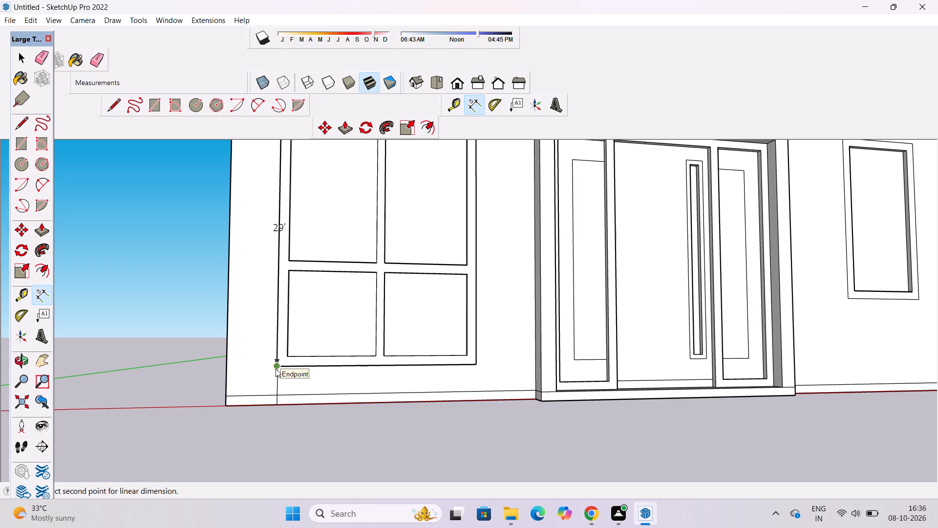
scroll(276, 369, down, 1)
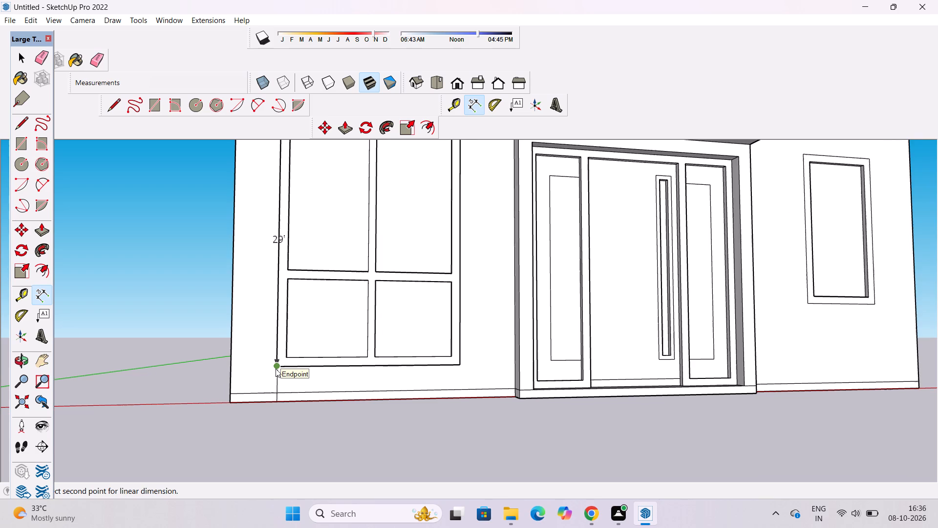
scroll(270, 371, down, 5)
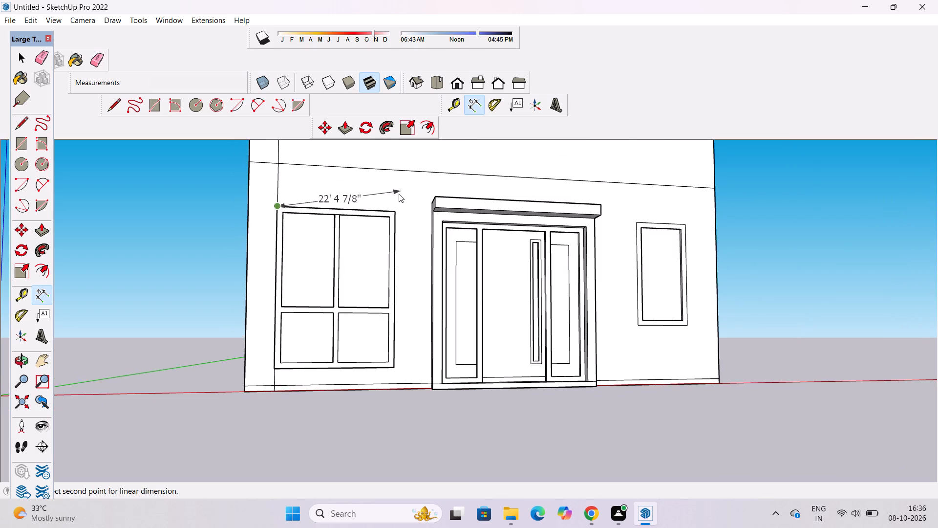
scroll(399, 194, up, 14)
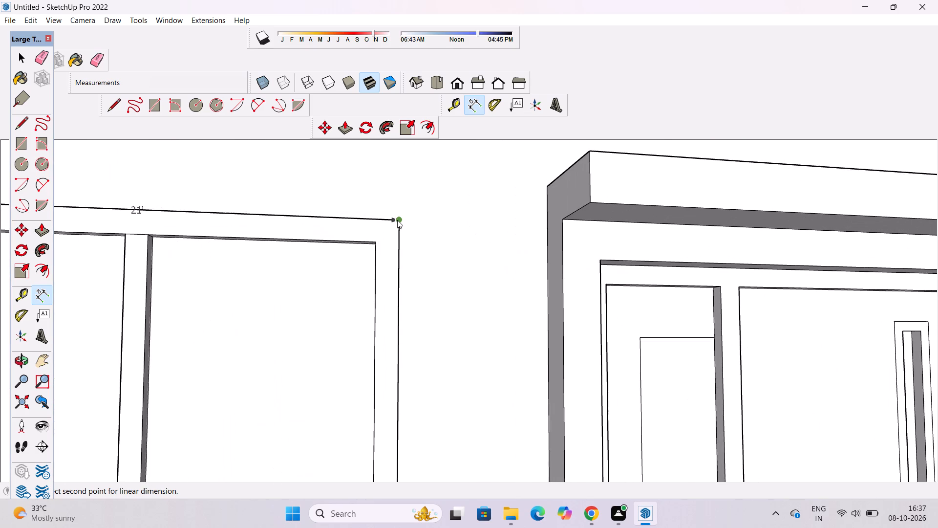
scroll(397, 220, down, 16)
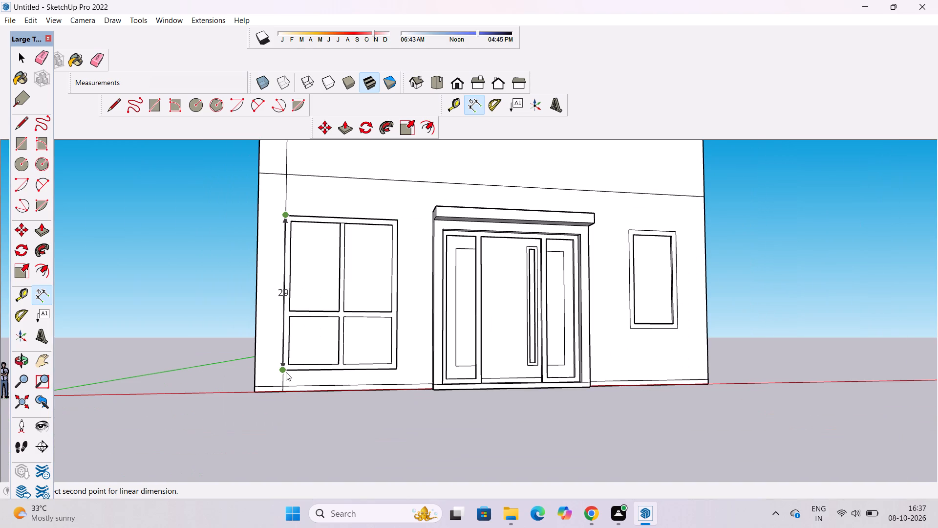
key(space)
Measure the height from the plinth line to the large ground-floor window's lower corner with the Dimension tool, without placing a dimension.
scroll(280, 382, down, 1)
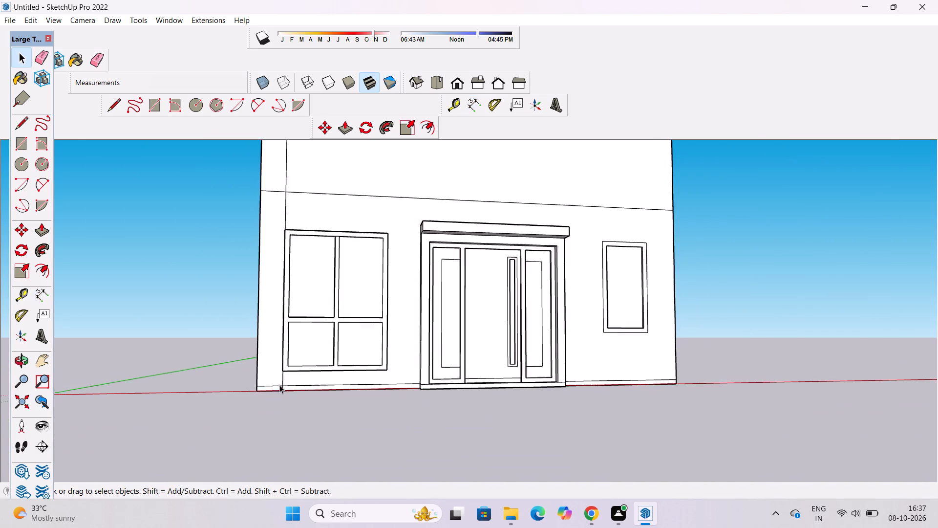
scroll(279, 385, down, 1)
scroll(290, 391, up, 20)
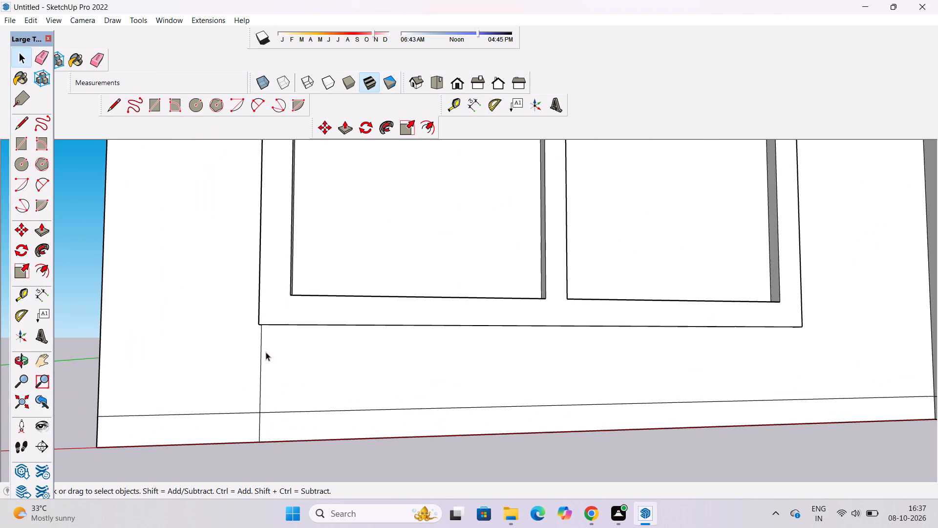
key(o)
drag(255, 359, 362, 373)
shift+drag(289, 389, 316, 347)
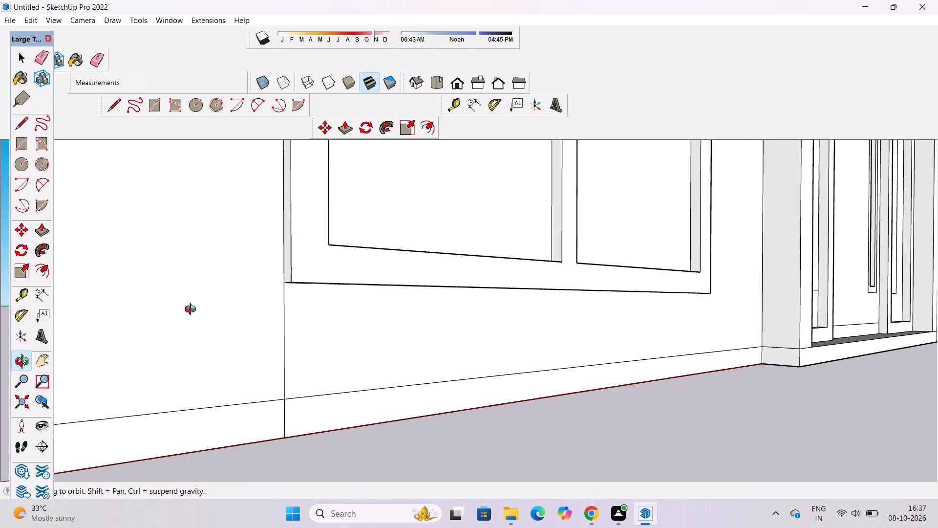
click(43, 294)
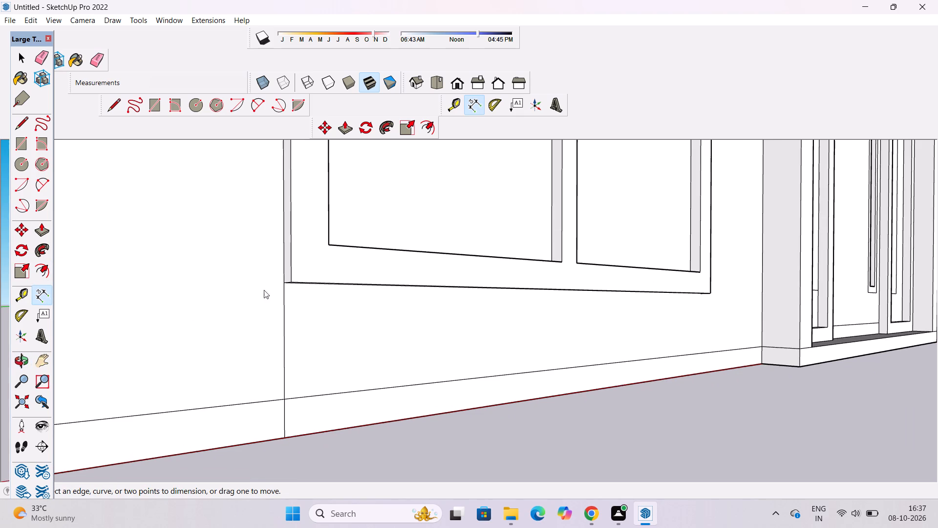
click(285, 284)
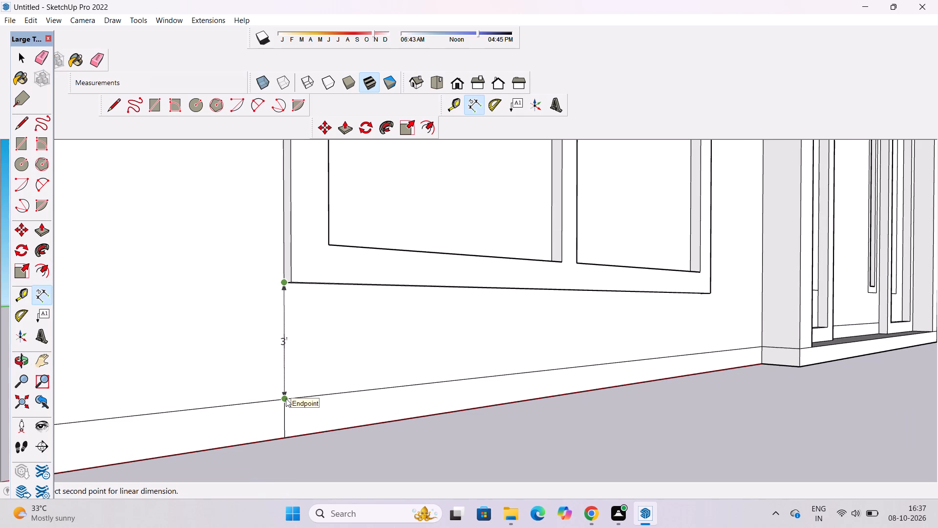
key(space)
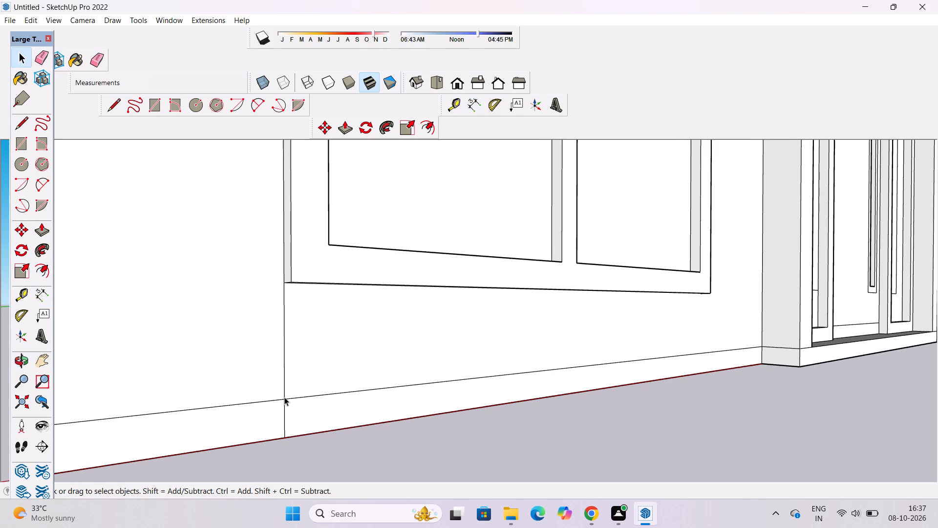
Place a horizontal guide on the front wall 3' above the line dividing the two storeys.
text(o)
scroll(285, 399, down, 5)
drag(359, 417, 267, 410)
scroll(272, 385, down, 5)
shift+drag(276, 371, 334, 474)
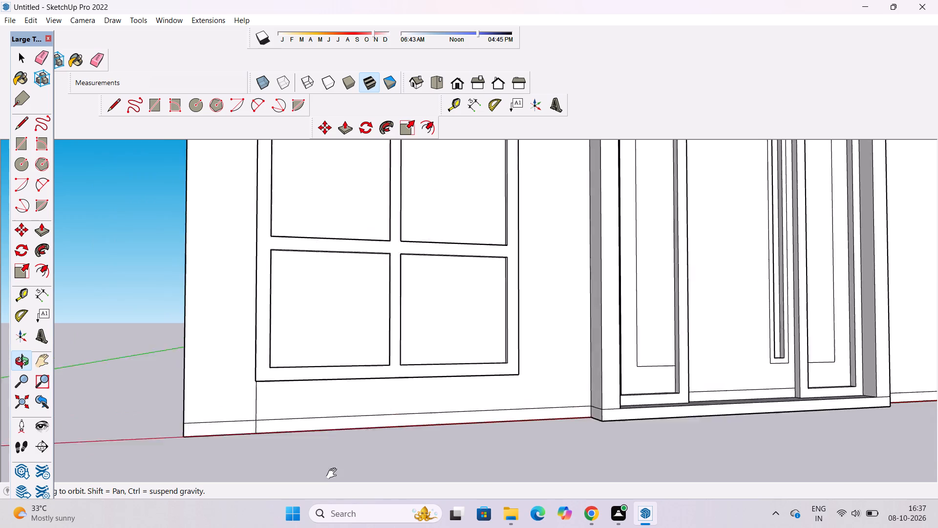
shift+drag(334, 474, 338, 485)
scroll(304, 386, down, 6)
shift+drag(301, 379, 299, 500)
scroll(277, 312, up, 3)
drag(297, 307, 267, 350)
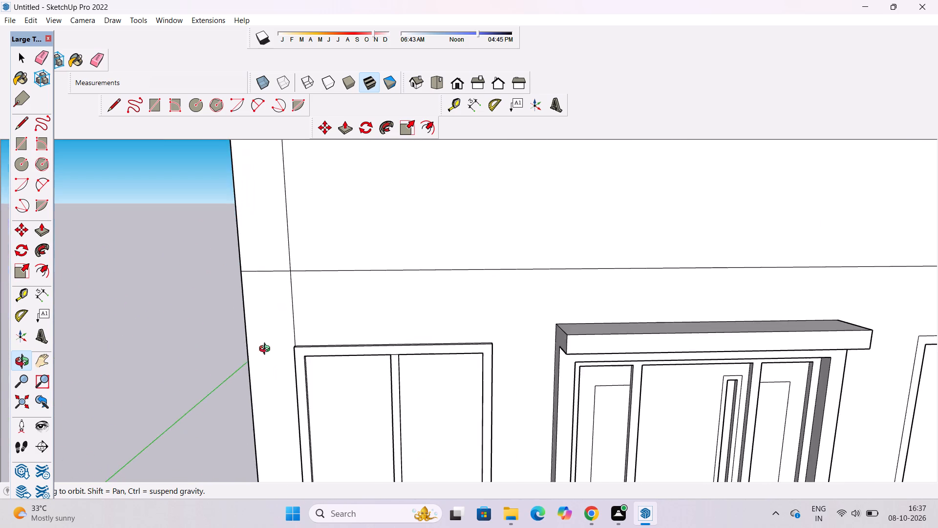
drag(267, 350, 255, 354)
drag(358, 321, 320, 318)
shift+drag(317, 313, 265, 395)
scroll(263, 374, down, 5)
drag(265, 378, 249, 399)
shift+drag(248, 400, 263, 349)
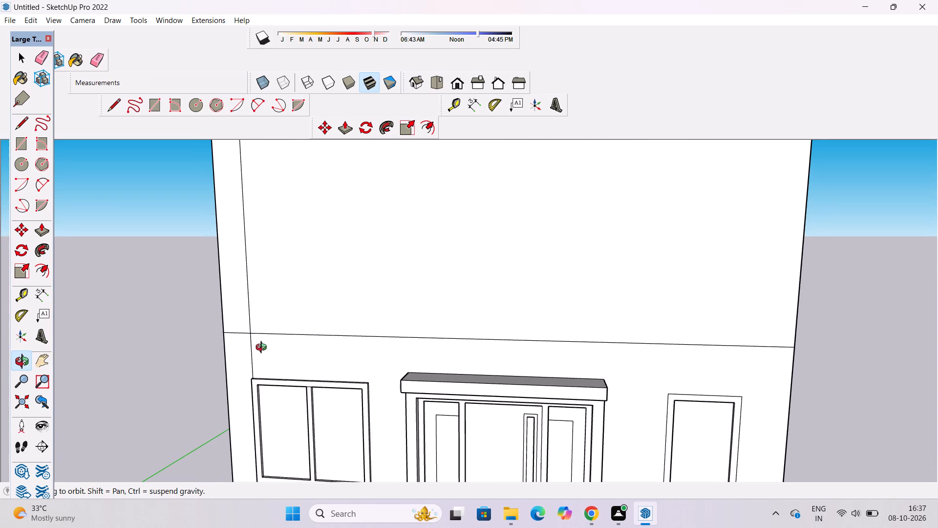
click(18, 292)
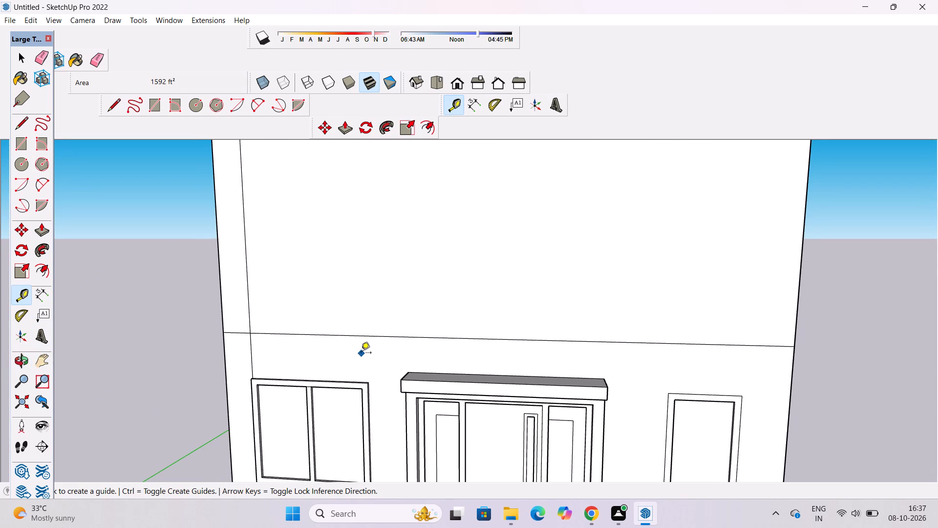
scroll(378, 376, down, 3)
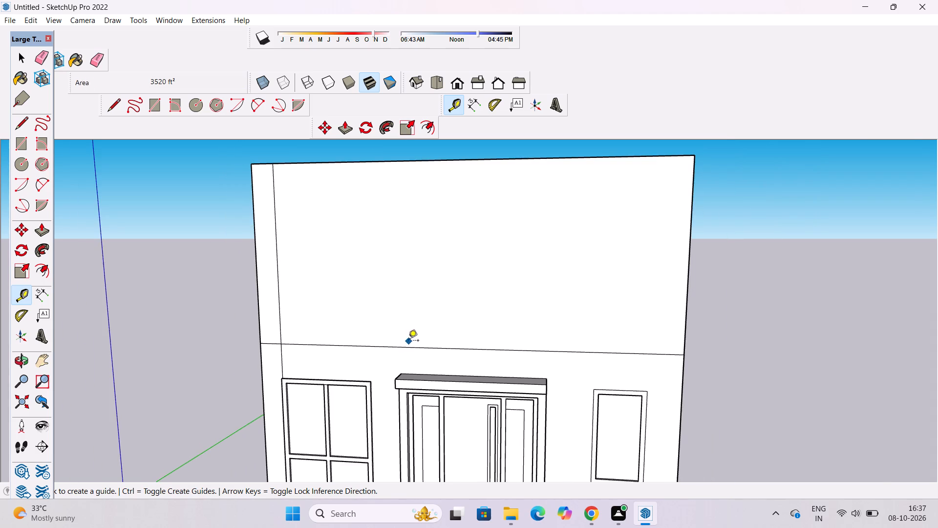
scroll(408, 342, up, 5)
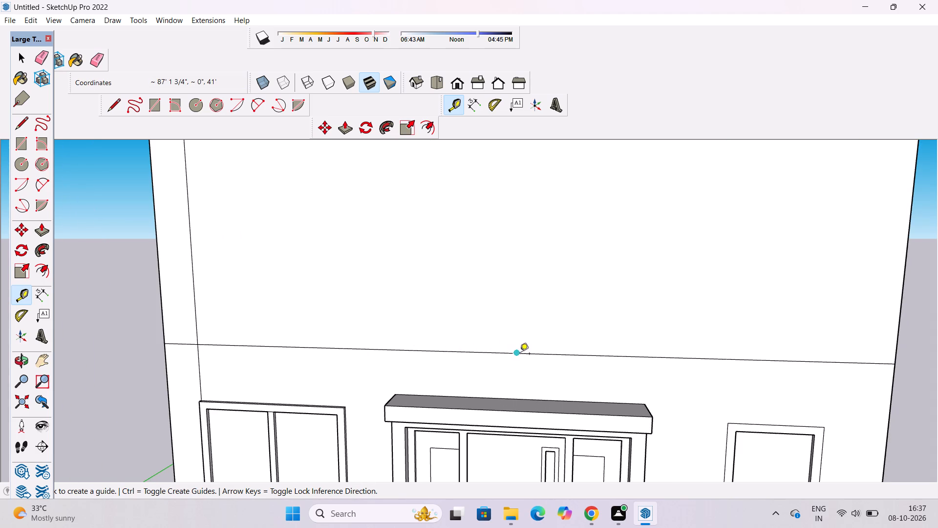
click(517, 353)
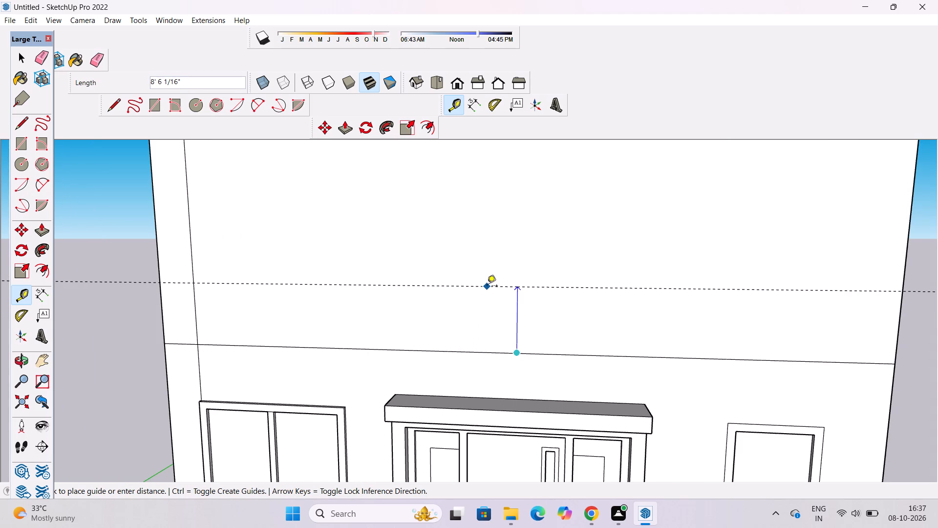
text(3')
key(Return)
scroll(487, 287, down, 5)
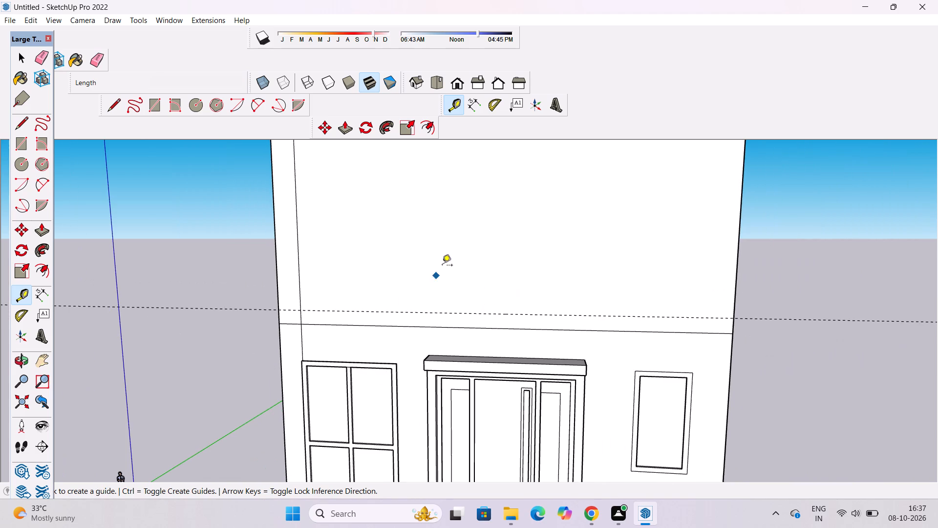
key(space)
Place a second horizontal guide on the upper storey, 29' above the first guide.
key(o)
scroll(364, 314, down, 4)
drag(340, 348, 380, 308)
scroll(363, 330, up, 1)
shift+drag(400, 302, 382, 351)
scroll(354, 322, up, 4)
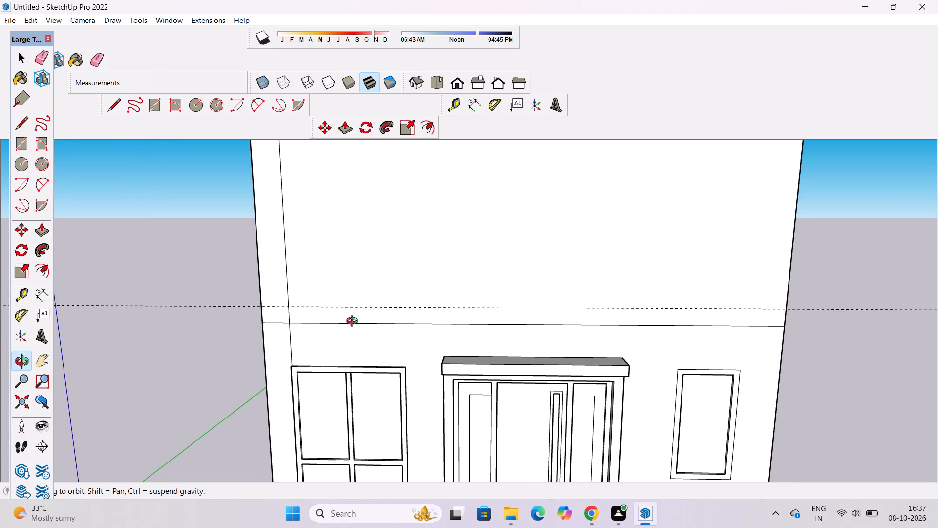
drag(354, 322, 341, 331)
scroll(340, 331, down, 3)
scroll(336, 334, up, 2)
shift+drag(336, 333, 339, 344)
drag(339, 344, 358, 338)
shift+drag(354, 323, 338, 339)
drag(338, 339, 351, 329)
key(space)
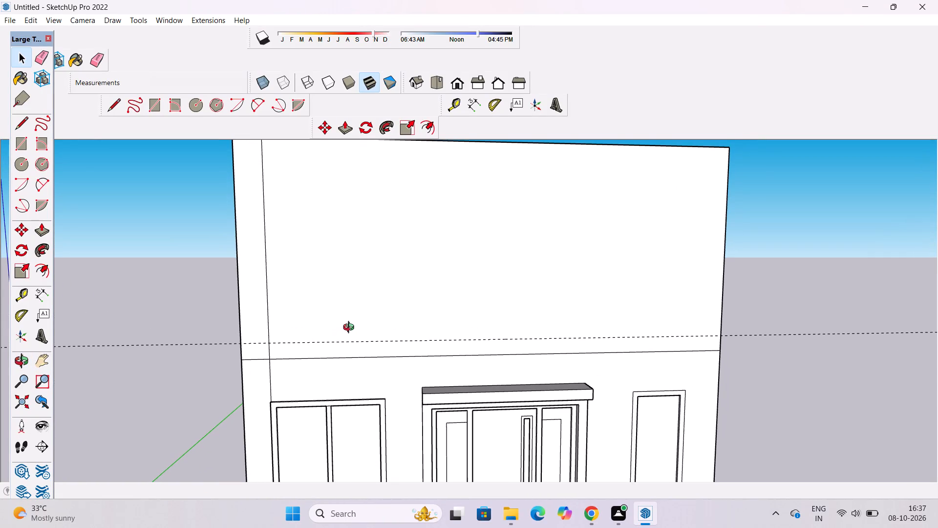
key(t)
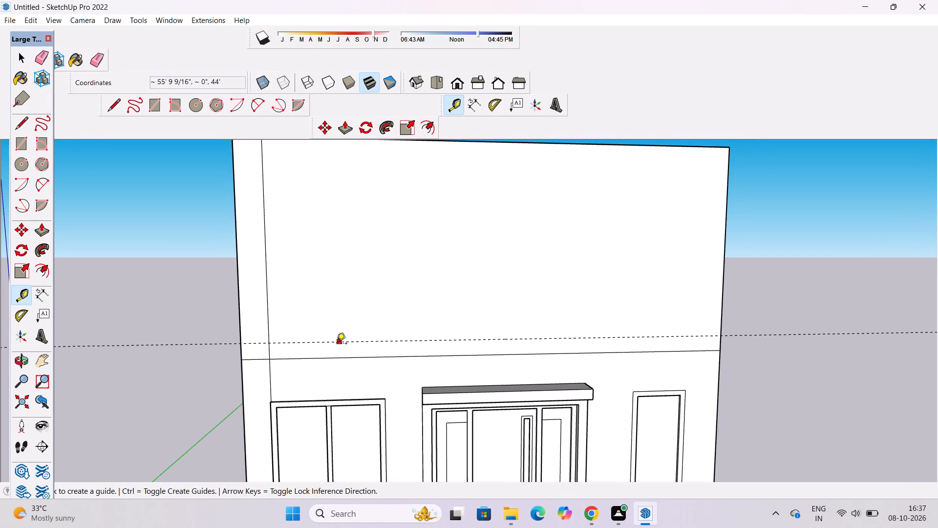
click(353, 342)
scroll(352, 335, down, 4)
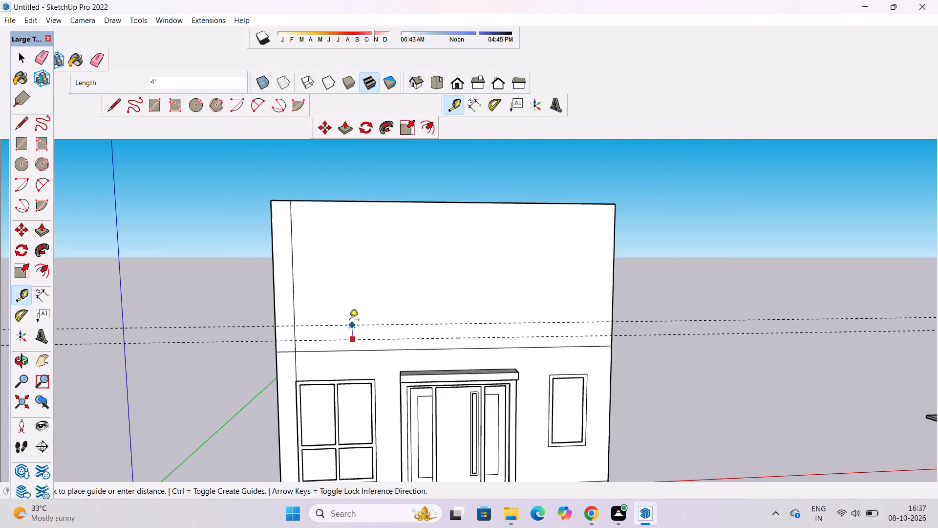
text(29')
key(Return)
Place a vertical guide on the upper storey 21' from the vertical dividing edge, towards the door side.
click(295, 277)
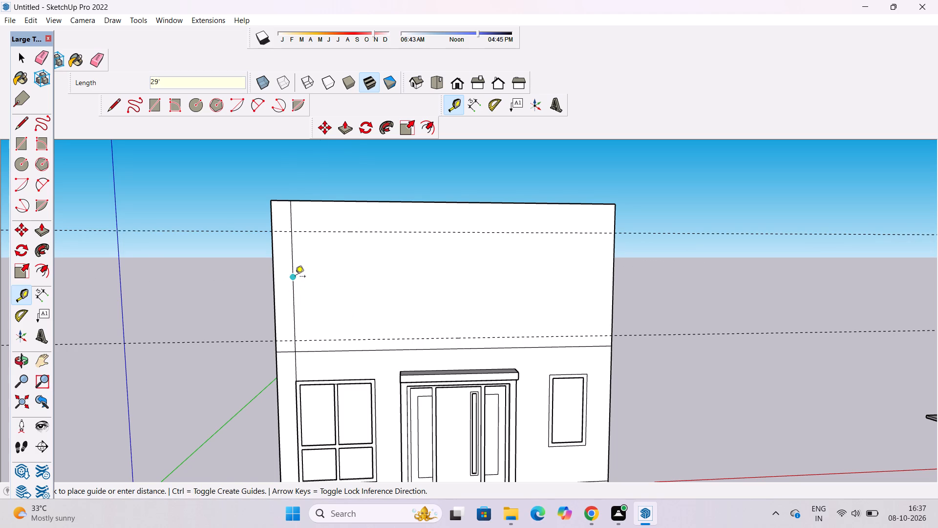
key(2)
key(1)
key(apostrophe)
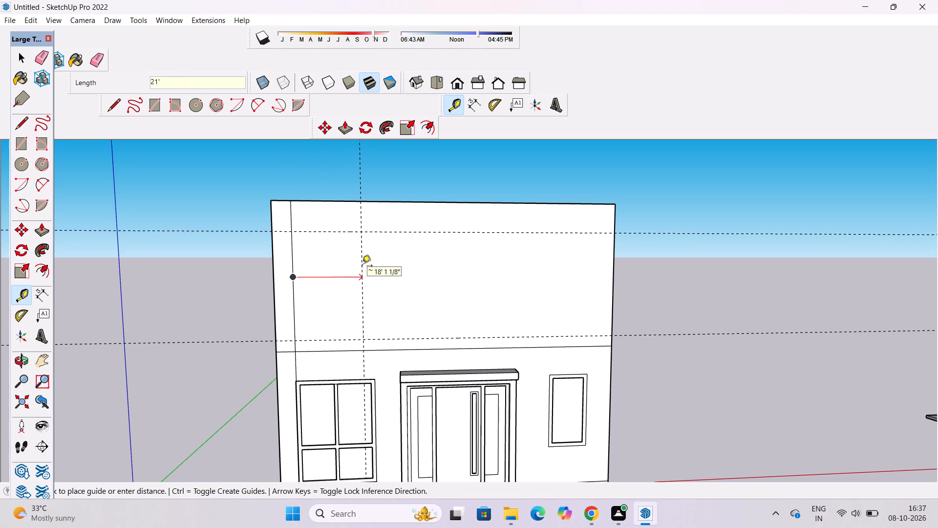
key(Return)
Draw a 29' by 21' window rectangle on the upper wall between the vertical dividing edge and the three guides.
scroll(314, 272, down, 7)
scroll(316, 279, up, 3)
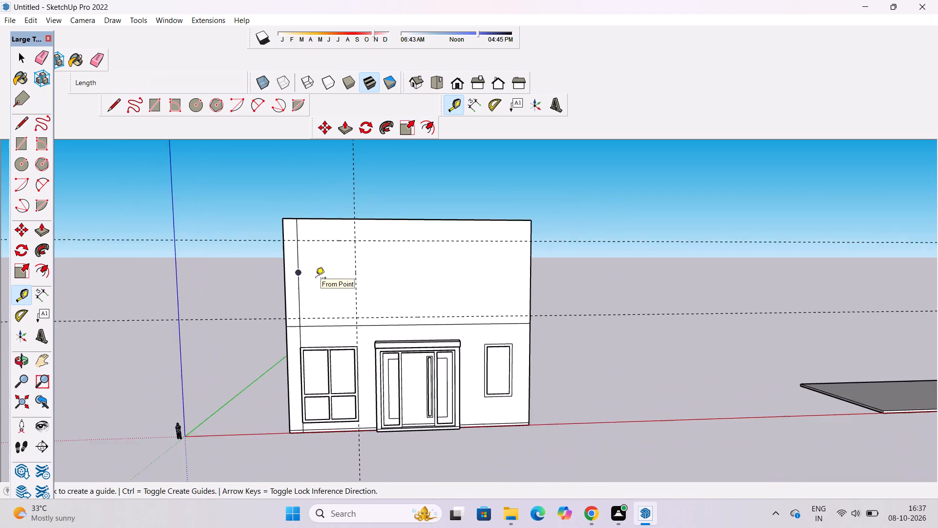
scroll(316, 279, up, 2)
key(r)
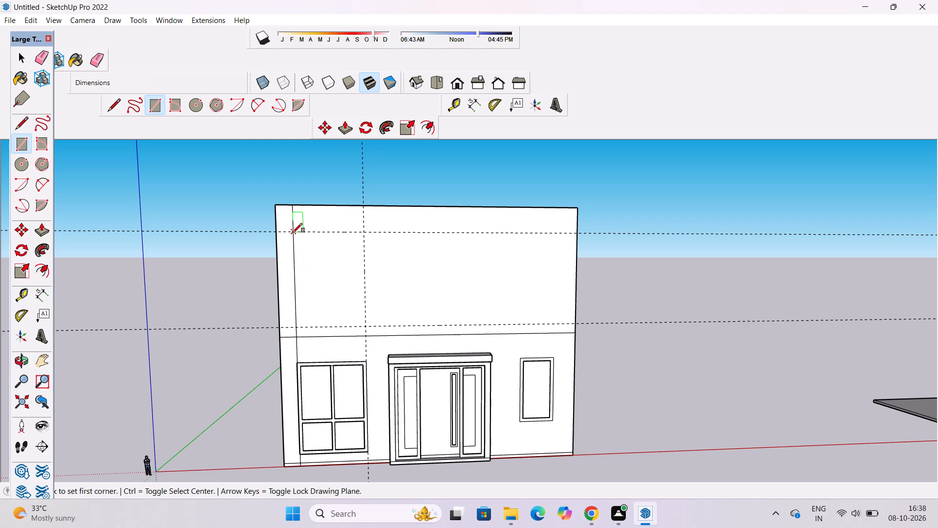
click(293, 233)
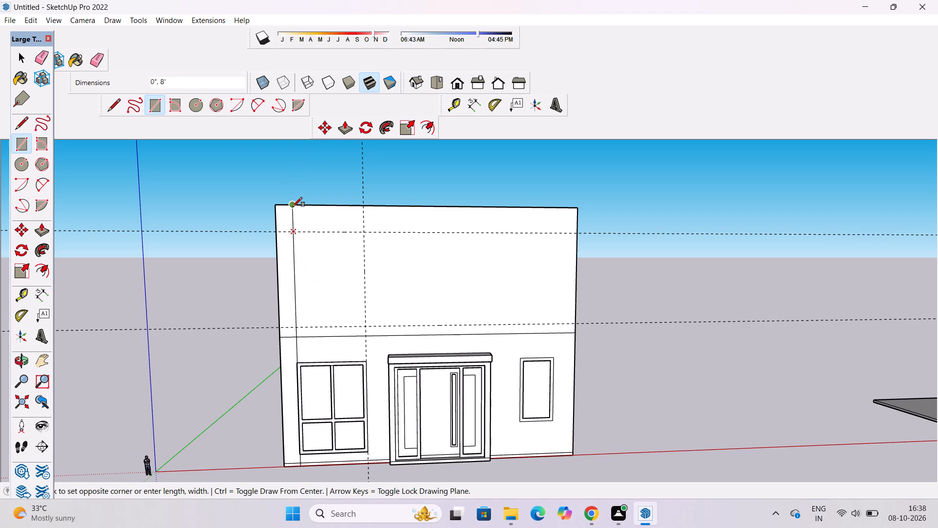
scroll(356, 330, up, 6)
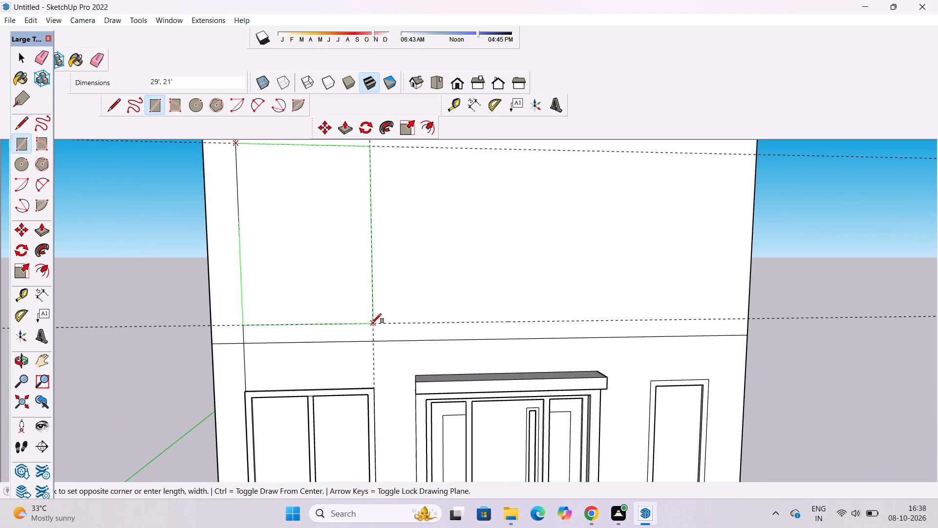
click(372, 323)
scroll(339, 346, down, 5)
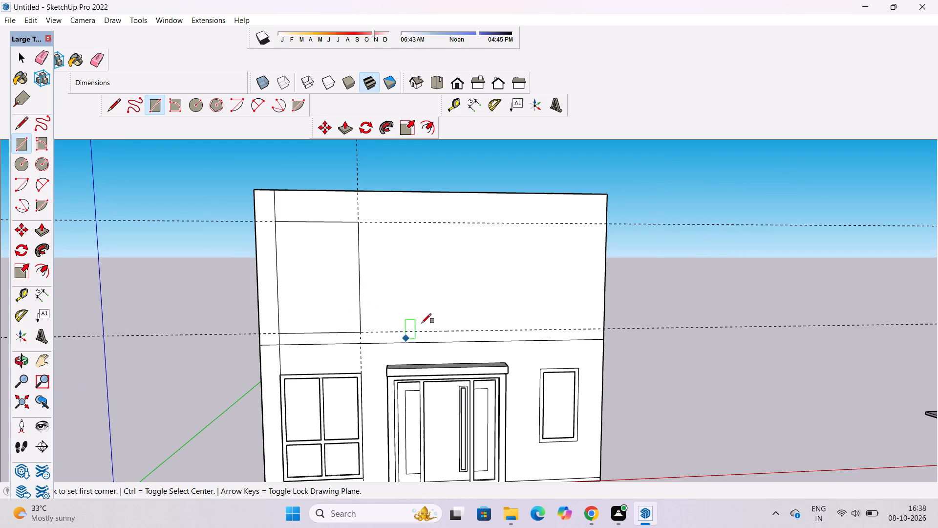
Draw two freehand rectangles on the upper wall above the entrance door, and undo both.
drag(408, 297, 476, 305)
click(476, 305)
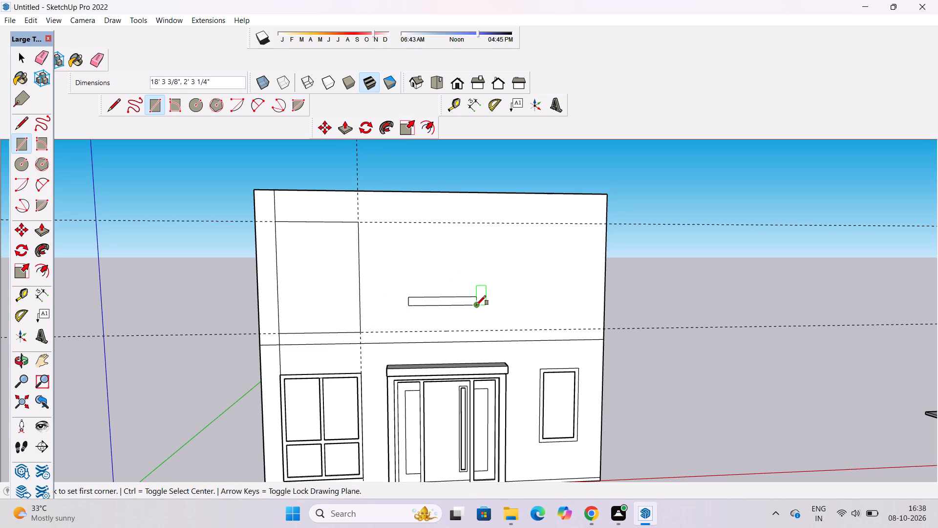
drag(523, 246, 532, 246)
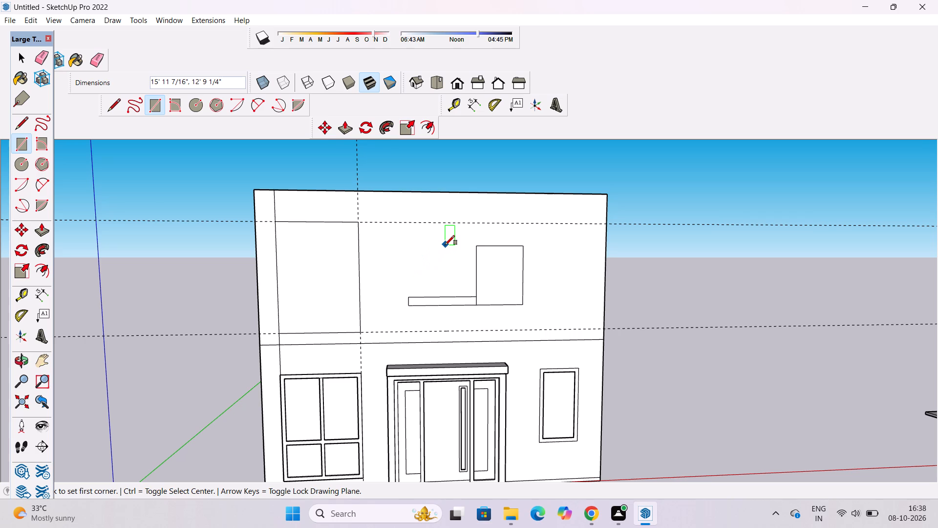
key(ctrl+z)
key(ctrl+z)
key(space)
Examine the upper window rectangle's placement on the front wall from the front, the side and above.
key(o)
scroll(413, 242, down, 2)
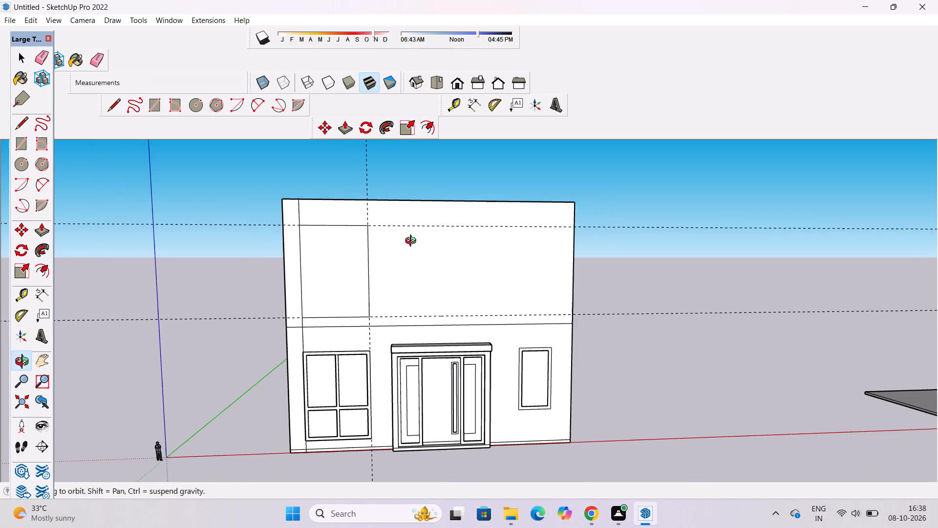
drag(450, 267, 493, 299)
scroll(485, 296, up, 3)
drag(499, 307, 422, 295)
shift+drag(422, 295, 434, 259)
shift+scroll(424, 251, down, 3)
shift+drag(419, 257, 458, 259)
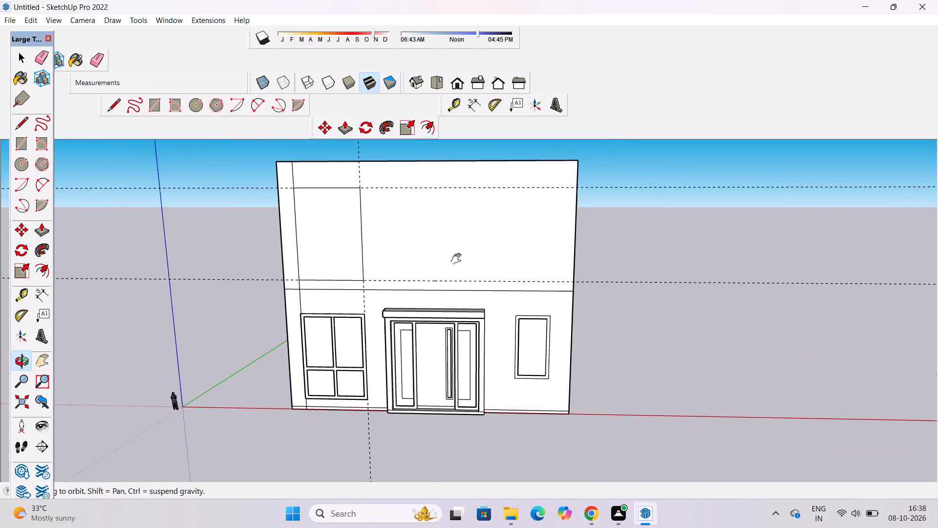
shift+drag(458, 259, 489, 264)
drag(421, 261, 476, 272)
shift+drag(486, 272, 452, 266)
scroll(398, 262, up, 1)
drag(417, 262, 496, 262)
drag(484, 264, 450, 290)
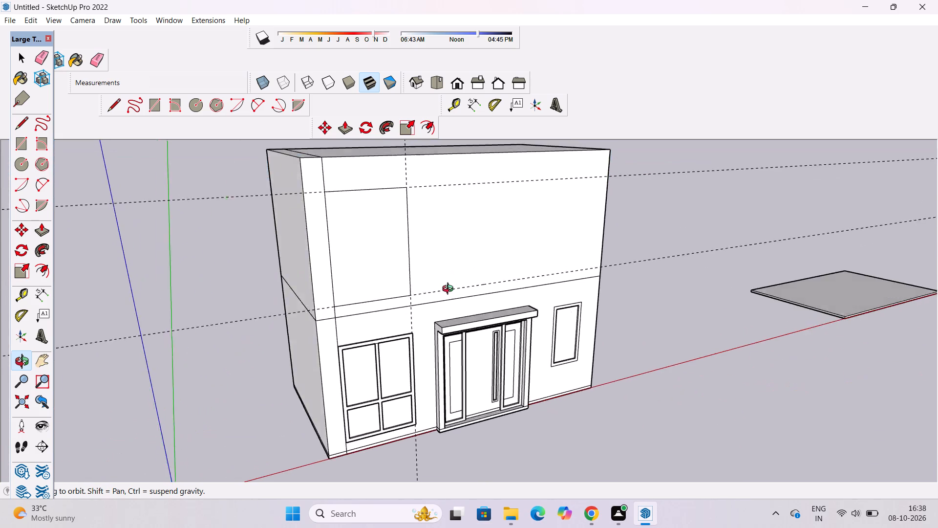
drag(450, 290, 387, 278)
scroll(379, 271, down, 1)
shift+drag(444, 274, 422, 285)
Erase the two horizontal guides and the vertical guide around the upper window rectangle.
key(e)
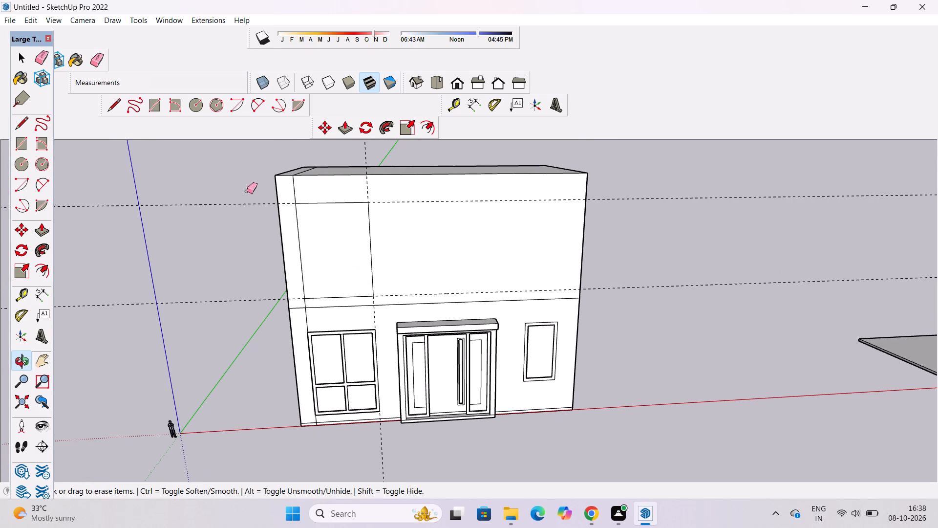
drag(231, 191, 231, 213)
drag(230, 229, 231, 300)
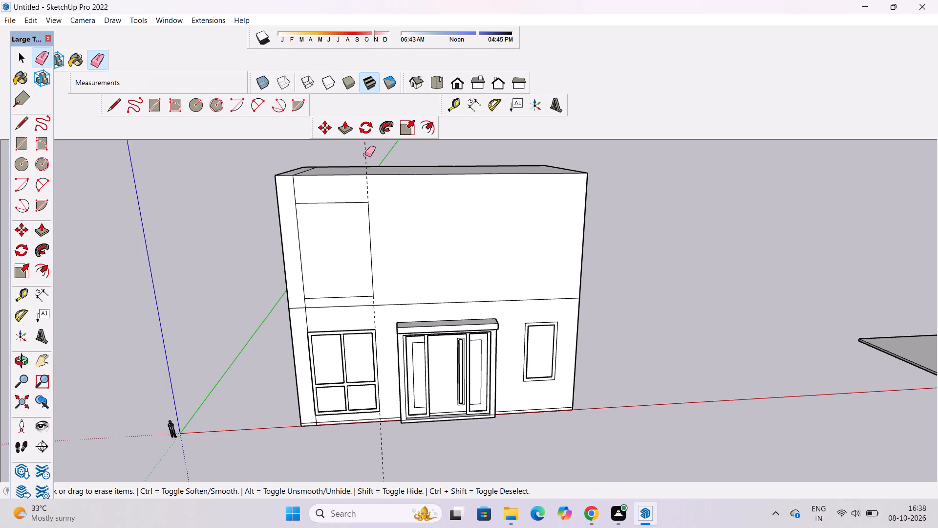
click(364, 155)
key(space)
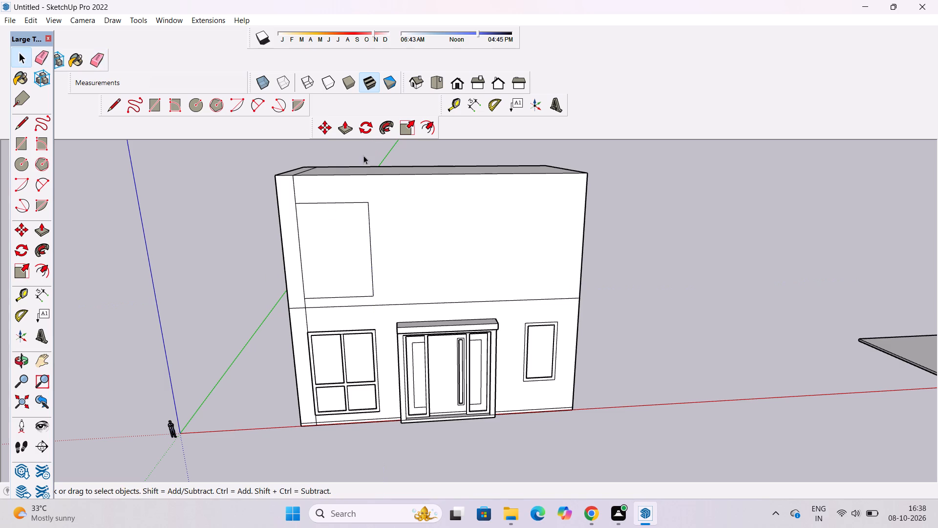
Examine the front facade from several angles and distances, comparing the upper window outline with the ground-floor windows and entrance.
text(o)
scroll(359, 155, down, 5)
drag(366, 244, 365, 227)
scroll(364, 223, up, 1)
shift+click(363, 220)
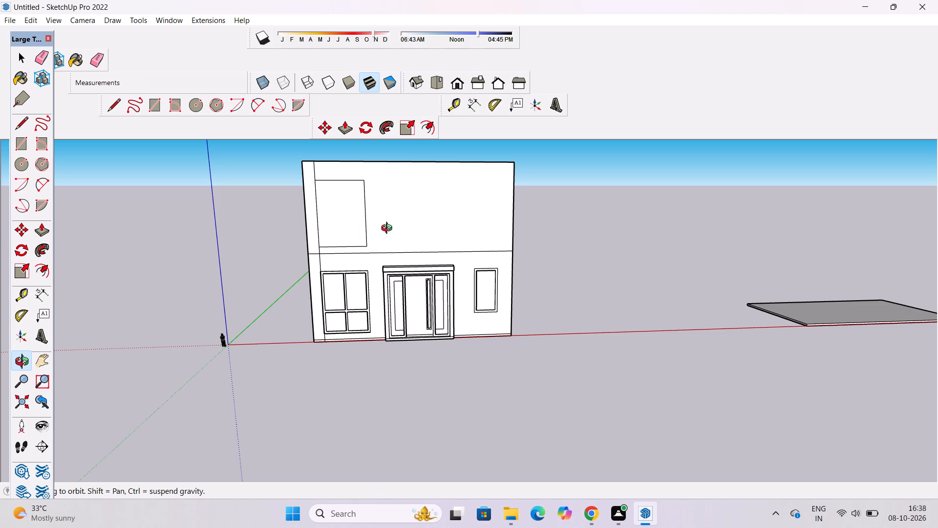
scroll(388, 230, down, 3)
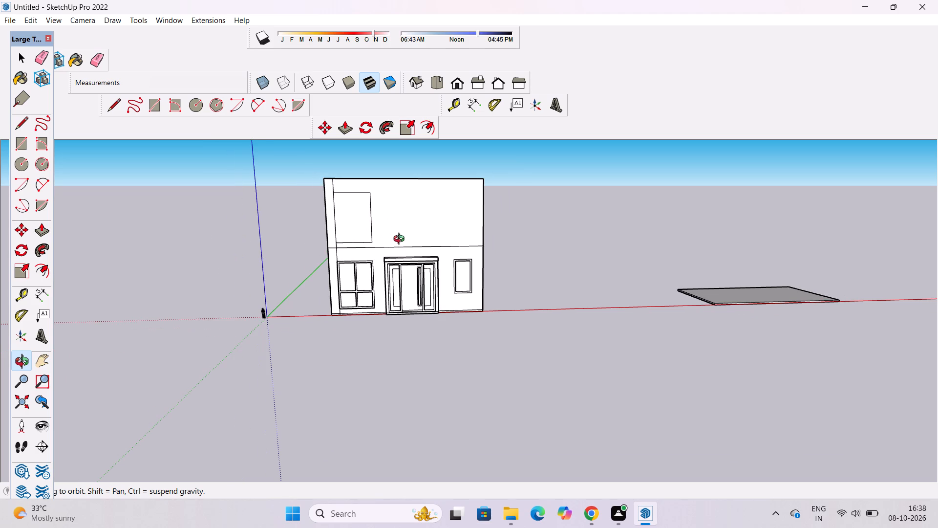
scroll(401, 240, down, 1)
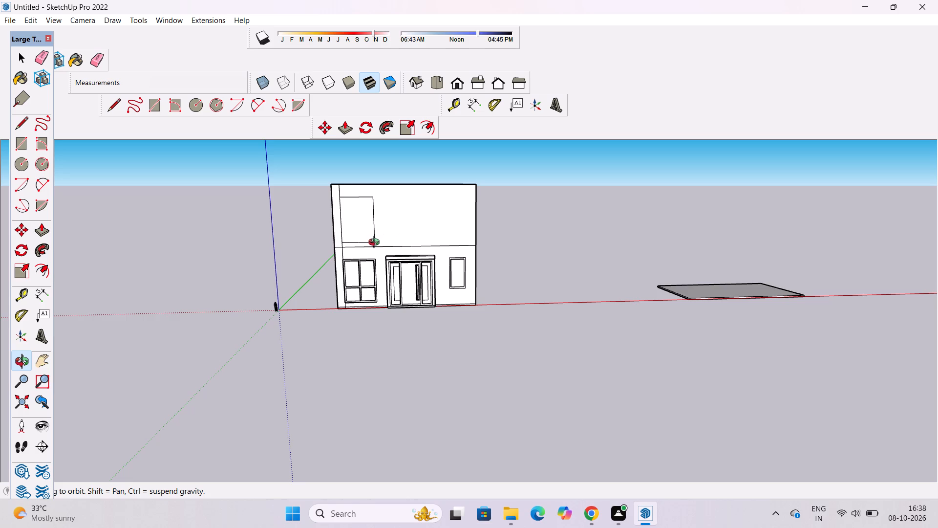
scroll(376, 244, down, 3)
shift+drag(416, 227, 422, 242)
drag(424, 264, 429, 242)
scroll(401, 251, up, 6)
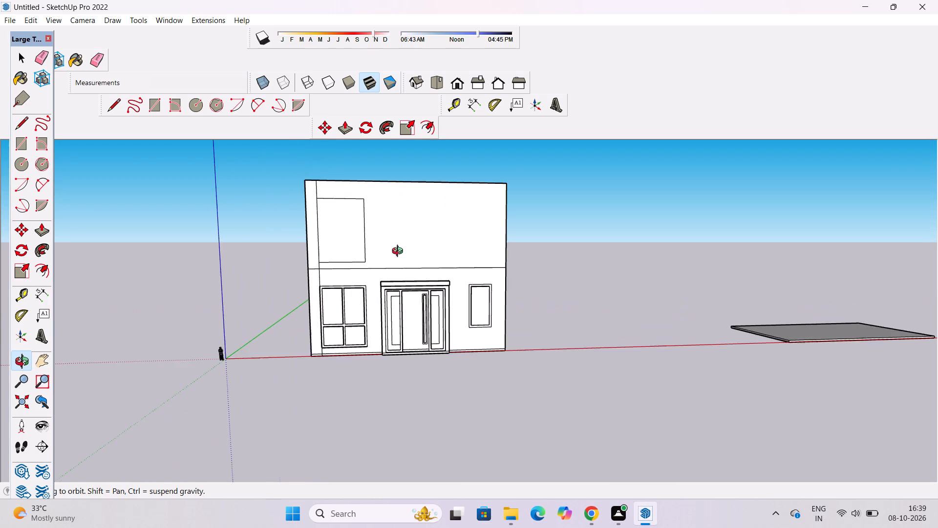
shift+drag(404, 281, 393, 242)
click(430, 230)
scroll(430, 230, up, 9)
shift+drag(561, 249, 471, 262)
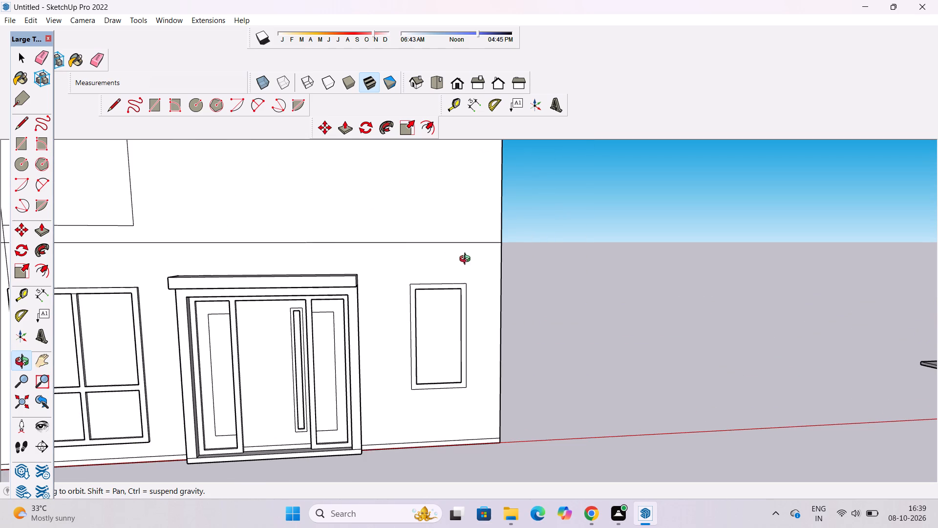
scroll(487, 264, down, 2)
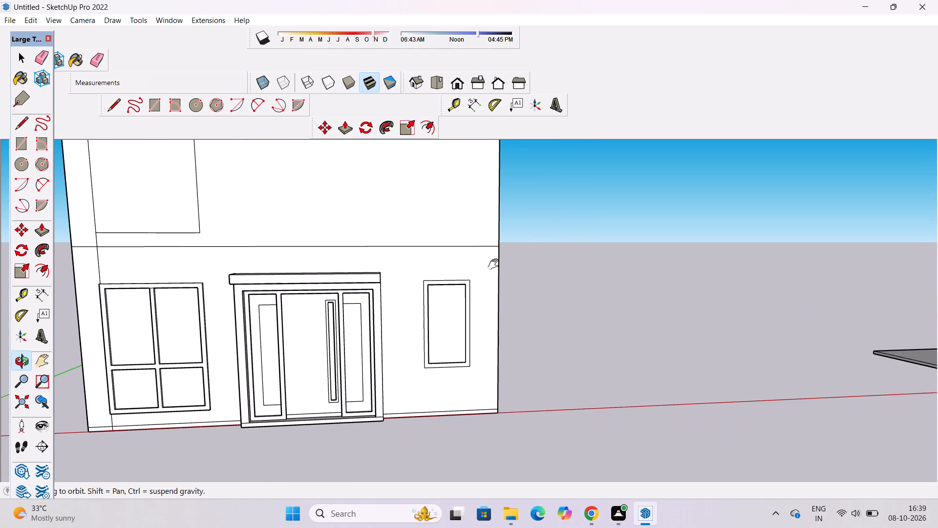
shift+click(495, 264)
drag(496, 268, 482, 277)
scroll(482, 277, up, 3)
scroll(482, 277, down, 2)
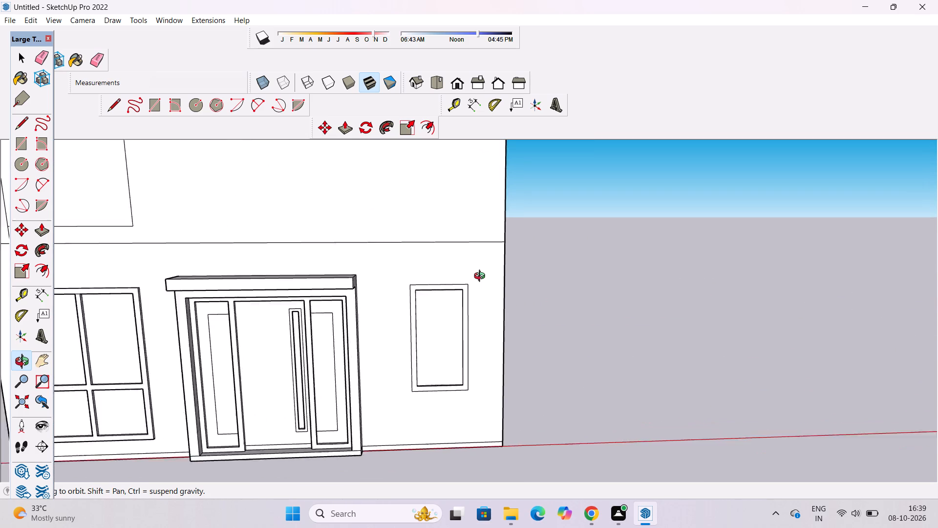
scroll(482, 277, down, 2)
drag(483, 286, 474, 282)
scroll(471, 271, down, 4)
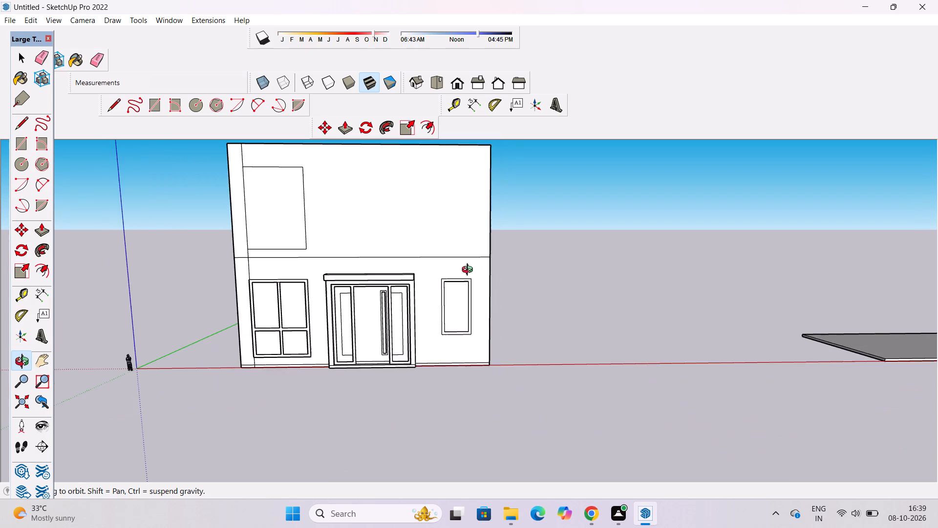
shift+drag(460, 276, 478, 272)
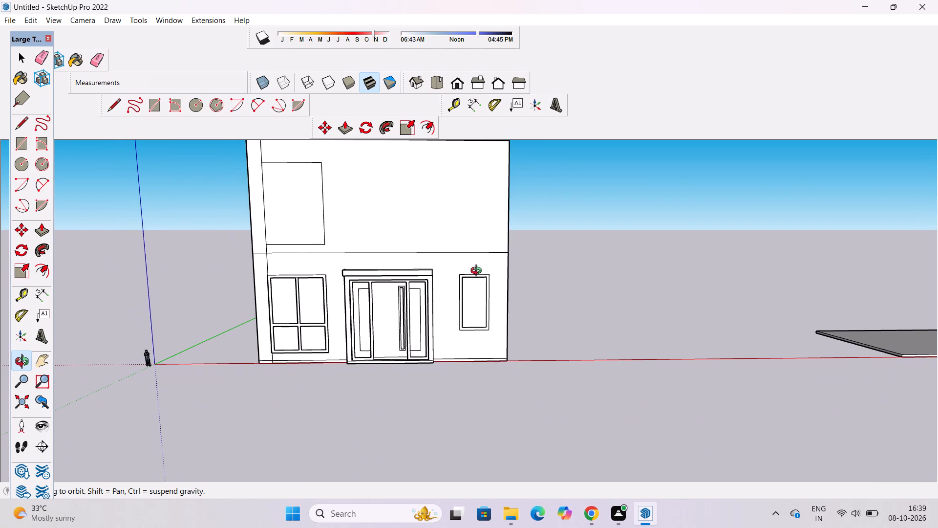
scroll(478, 269, down, 3)
shift+drag(475, 273, 507, 302)
shift+drag(510, 308, 480, 307)
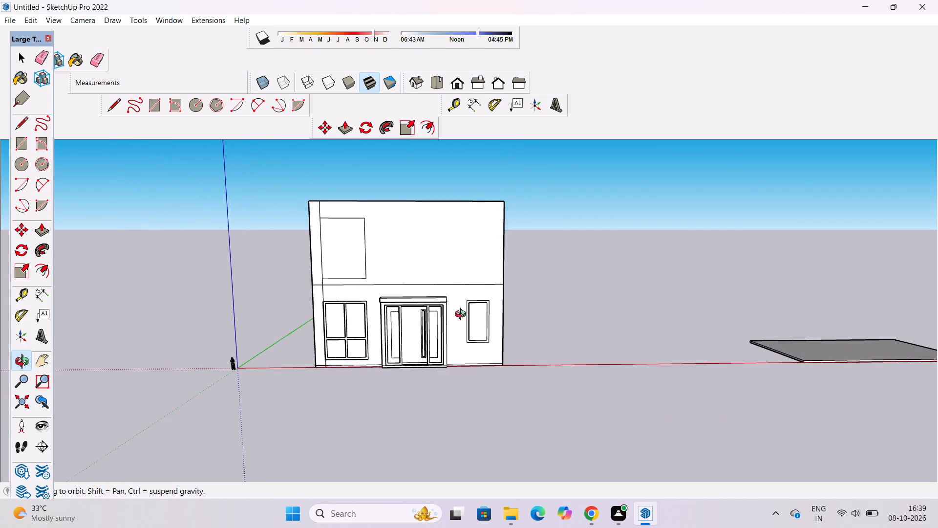
drag(462, 316, 390, 346)
scroll(402, 224, up, 4)
drag(382, 263, 436, 258)
drag(397, 286, 467, 271)
drag(426, 282, 425, 246)
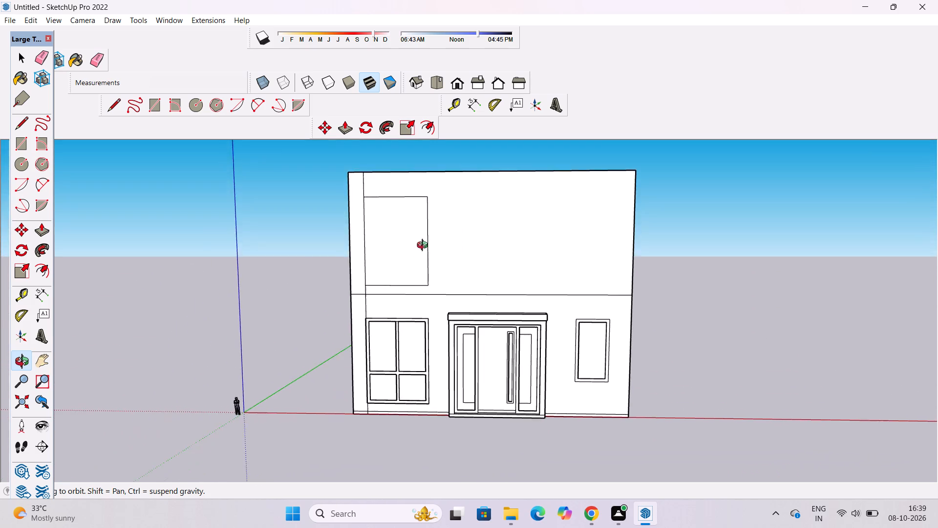
scroll(403, 254, up, 4)
drag(401, 254, 425, 252)
shift+drag(427, 256, 432, 265)
shift+click(431, 268)
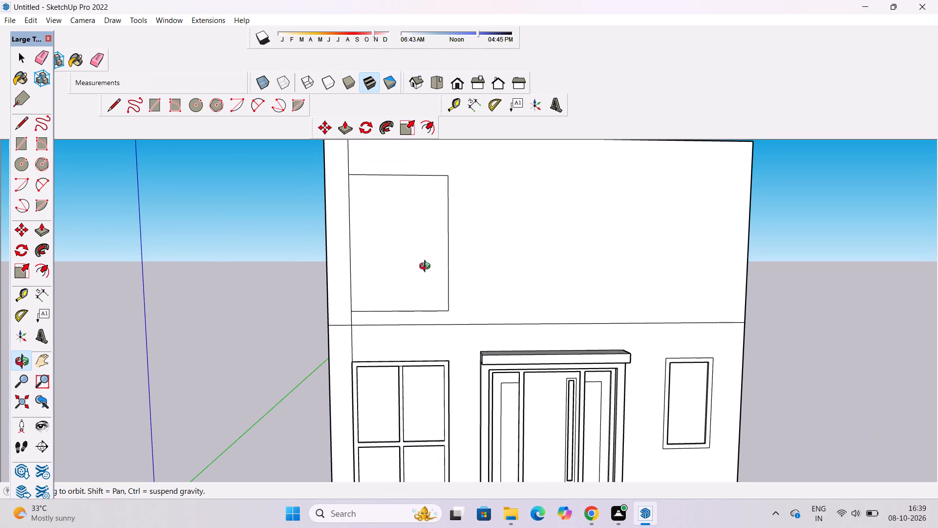
Place vertical guides 1' inside both vertical edges of the upper window rectangle.
key(t)
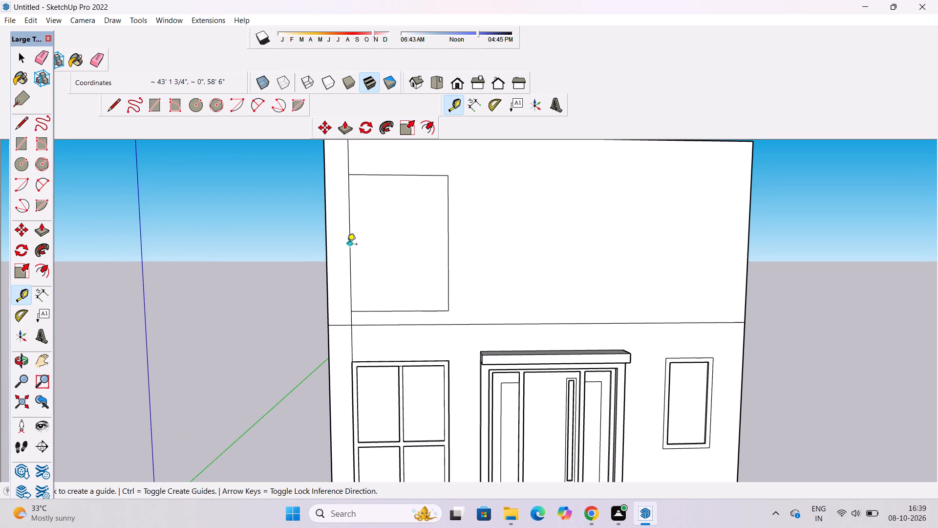
click(352, 244)
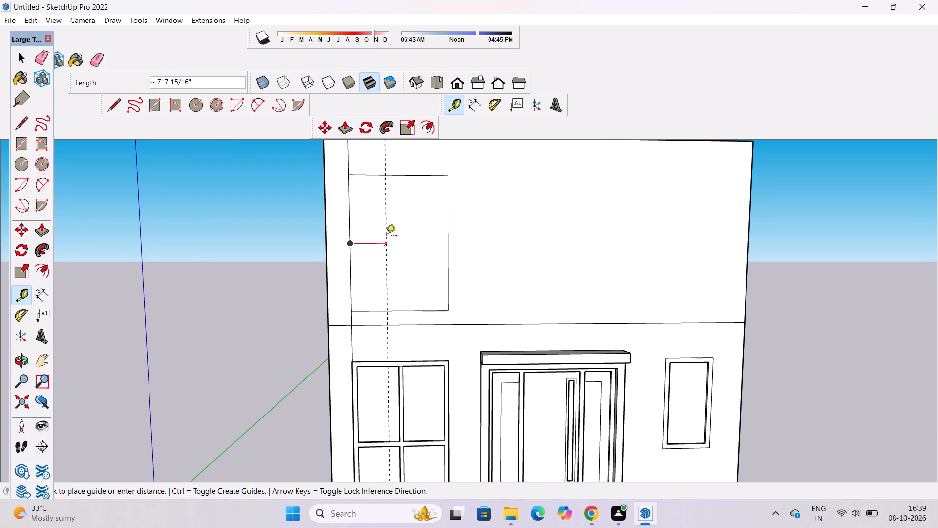
text(1')
key(Return)
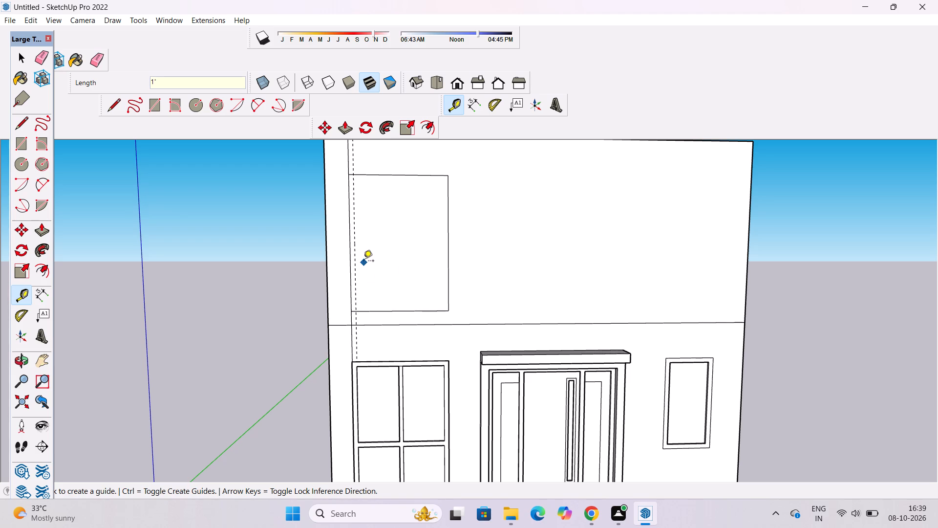
click(447, 243)
text(1')
key(Return)
Place horizontal guides 1' inside the top and bottom edges of the upper window rectangle.
scroll(287, 287, down, 3)
scroll(363, 204, up, 3)
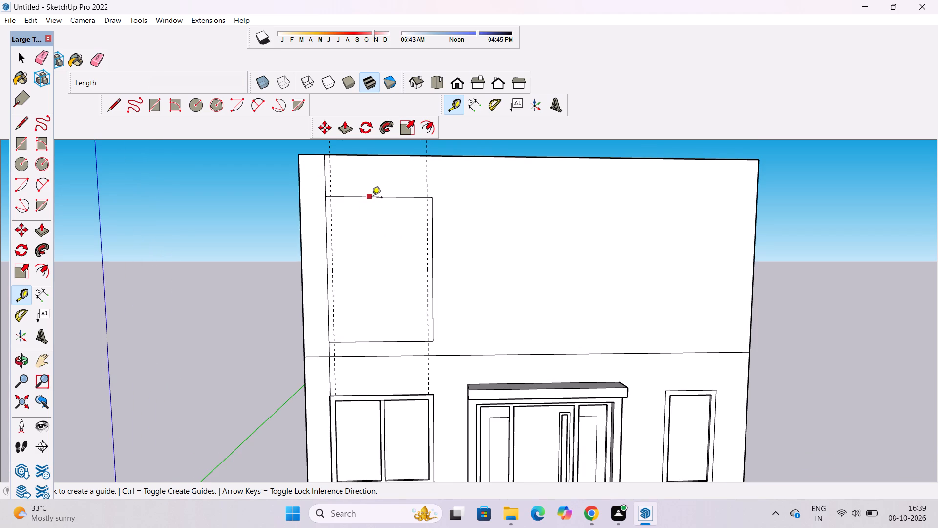
click(381, 197)
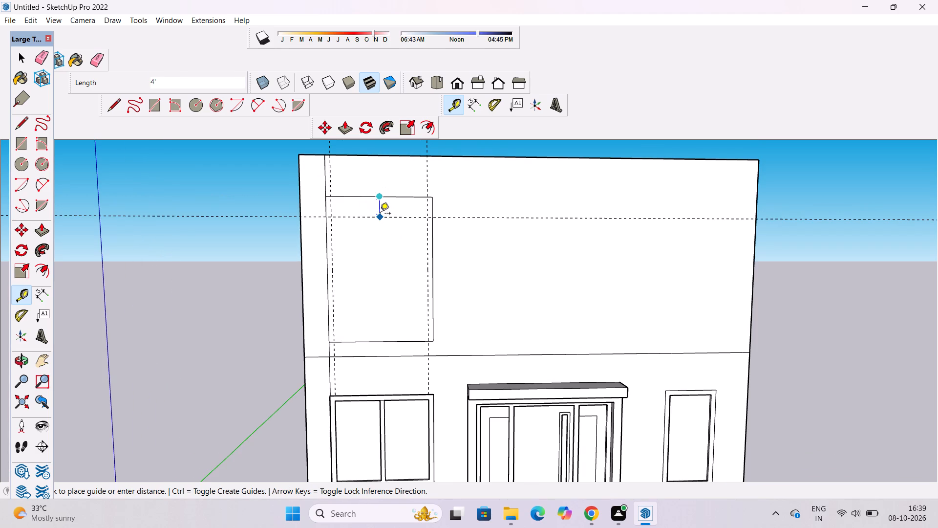
text(1')
key(Return)
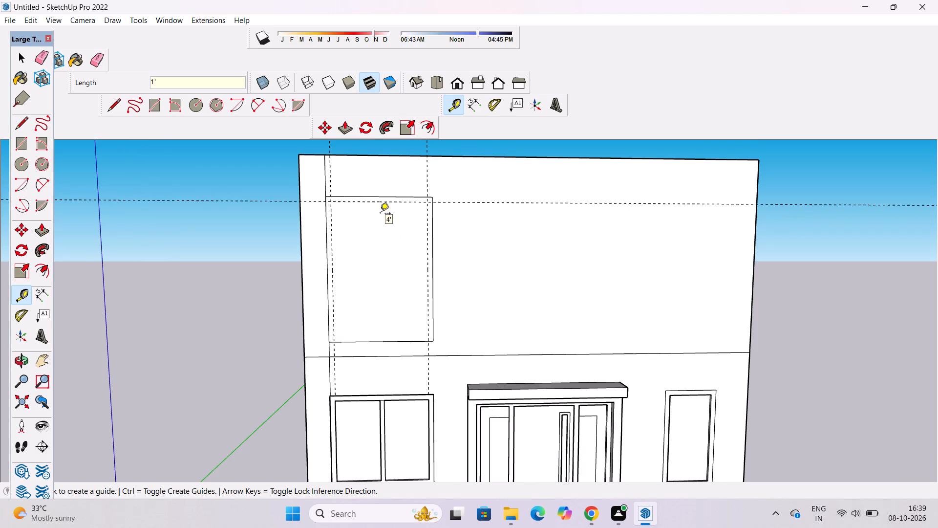
click(380, 343)
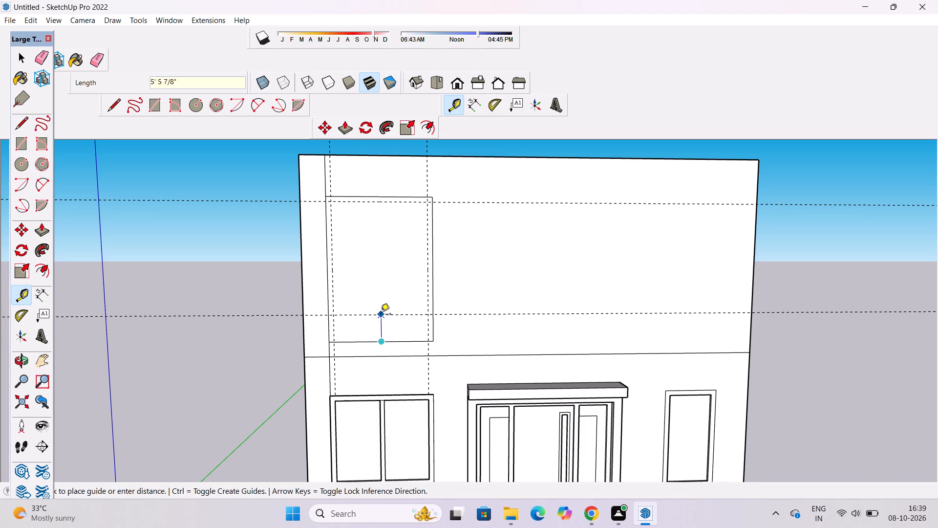
text(1')
key(Return)
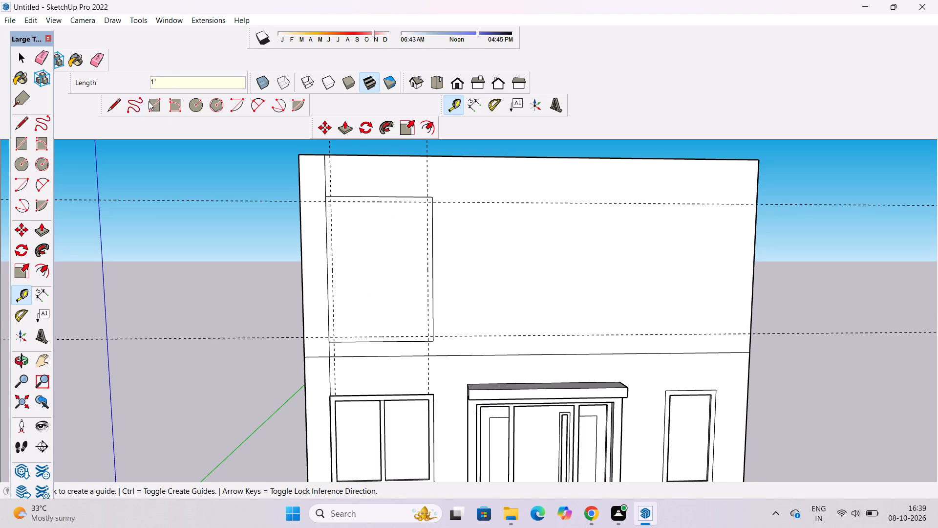
Draw a 27' by 19' inner rectangle between the four guide intersections inside the upper window outline.
click(157, 106)
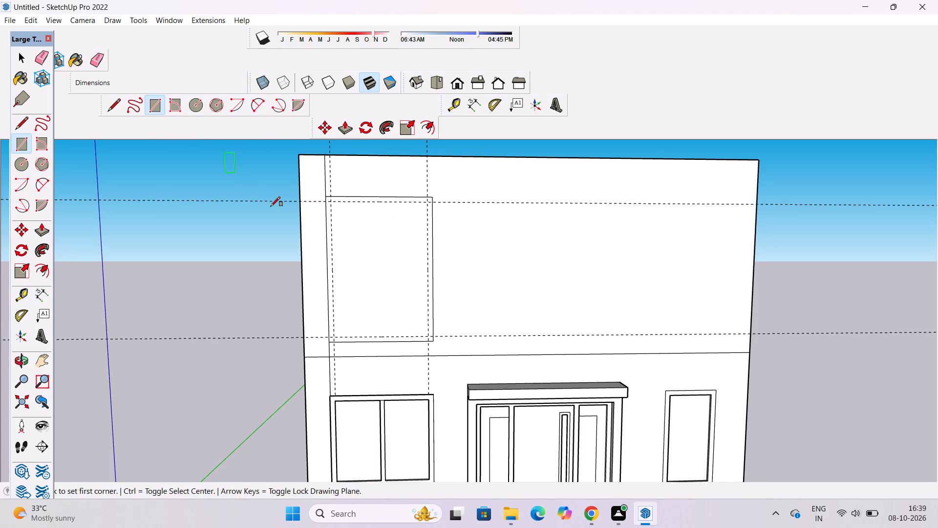
click(332, 201)
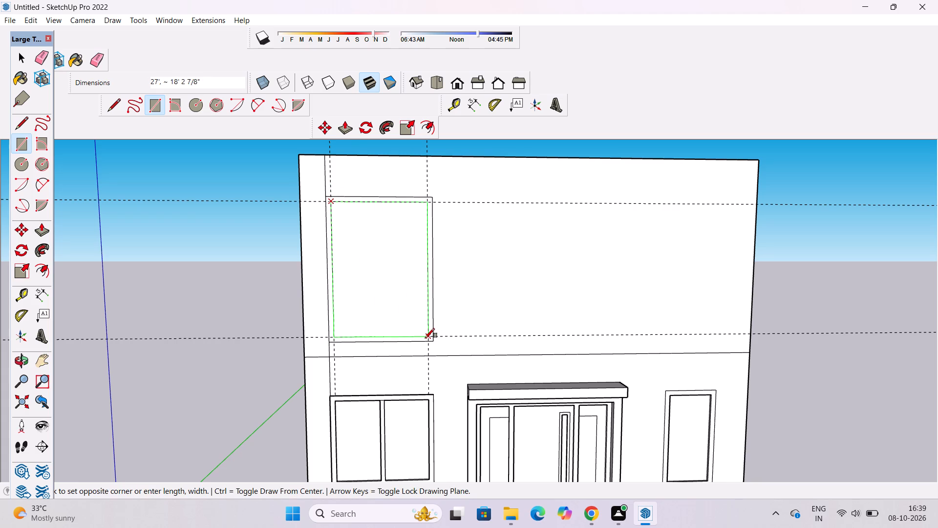
scroll(425, 338, up, 8)
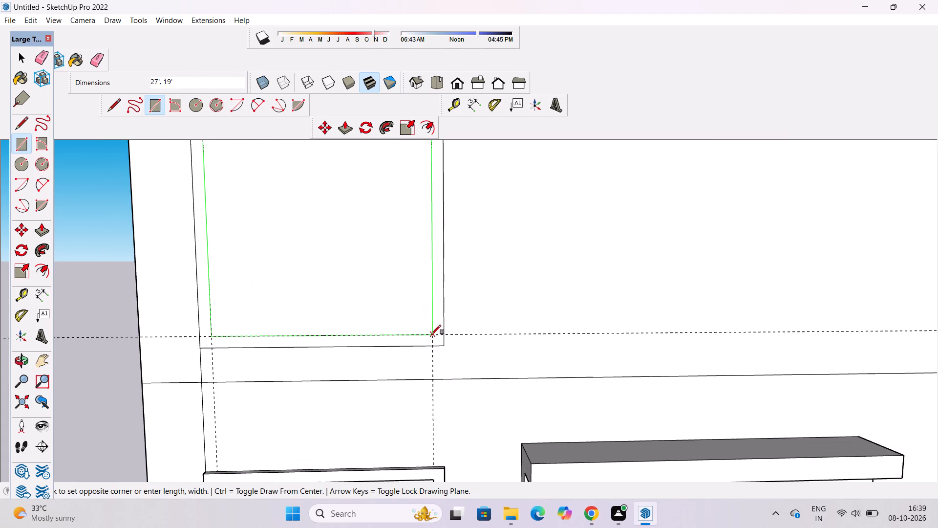
click(432, 334)
scroll(405, 349, down, 9)
key(space)
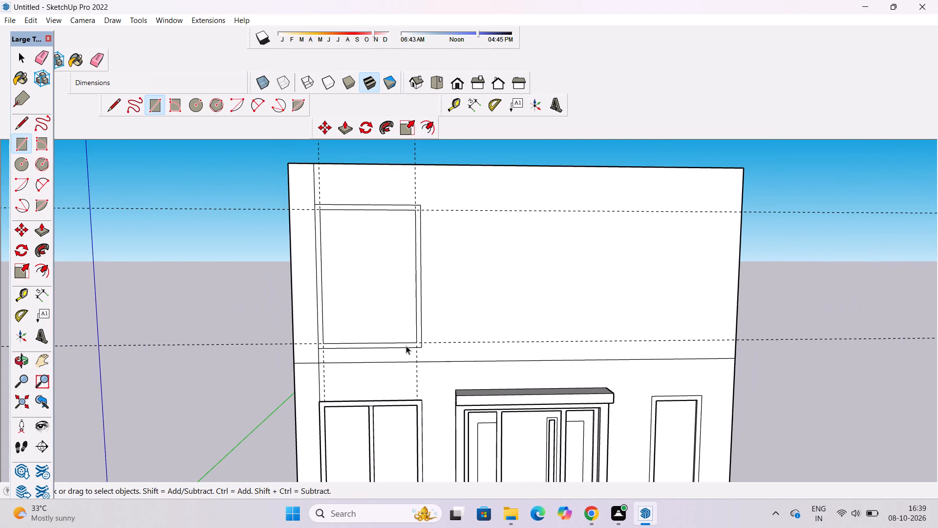
Erase the two horizontal and two vertical guides around the upper window frame.
key(e)
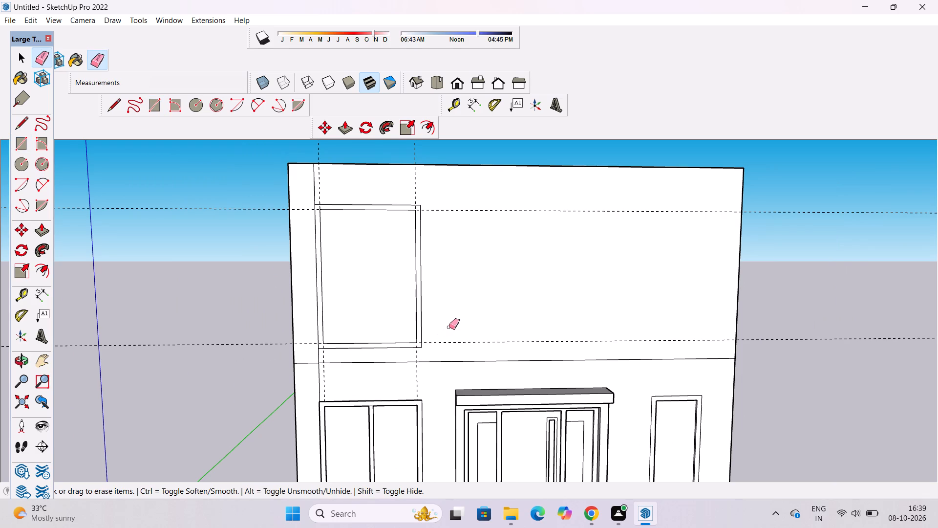
scroll(442, 332, down, 4)
scroll(469, 291, up, 1)
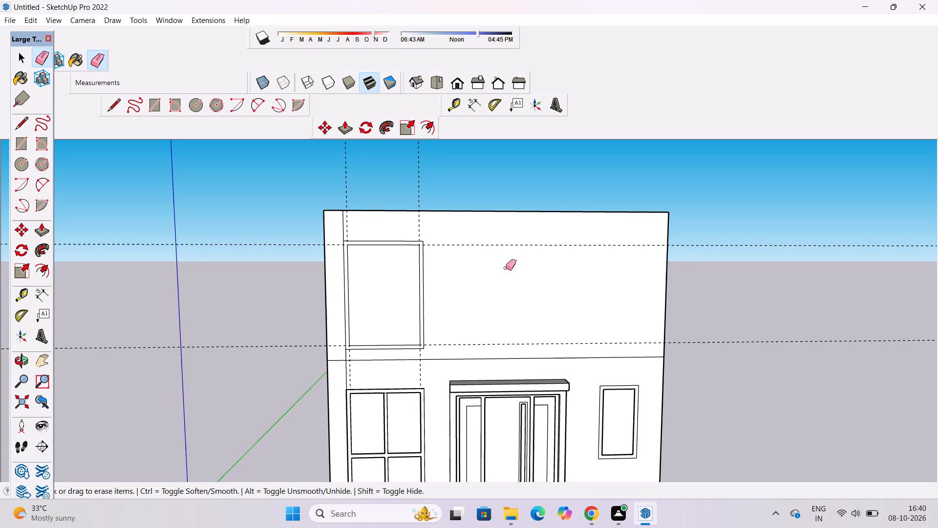
scroll(523, 248, down, 2)
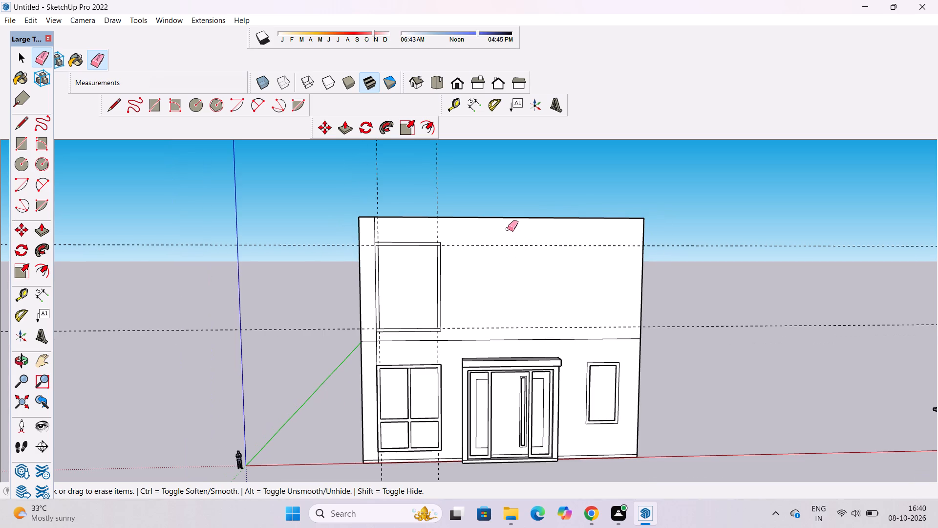
scroll(501, 224, up, 4)
drag(500, 230, 504, 259)
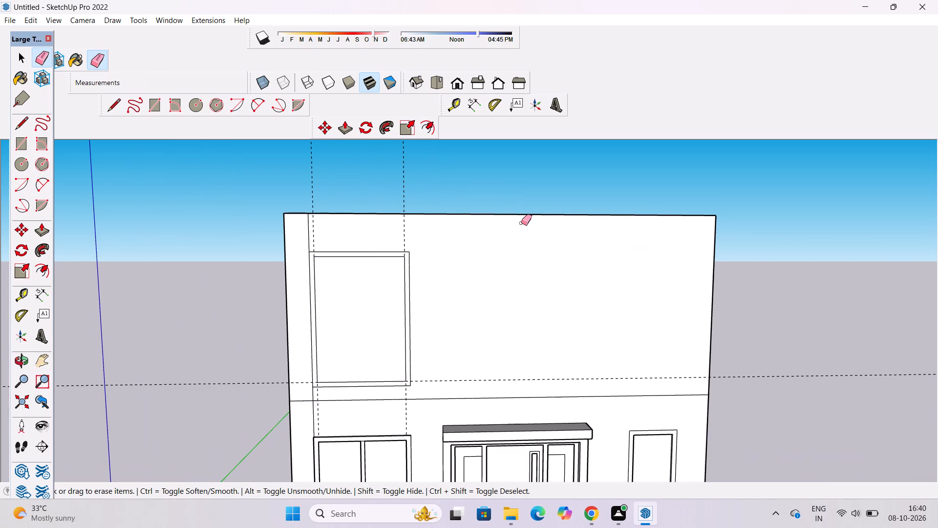
scroll(521, 221, down, 3)
scroll(474, 249, down, 3)
scroll(507, 314, up, 3)
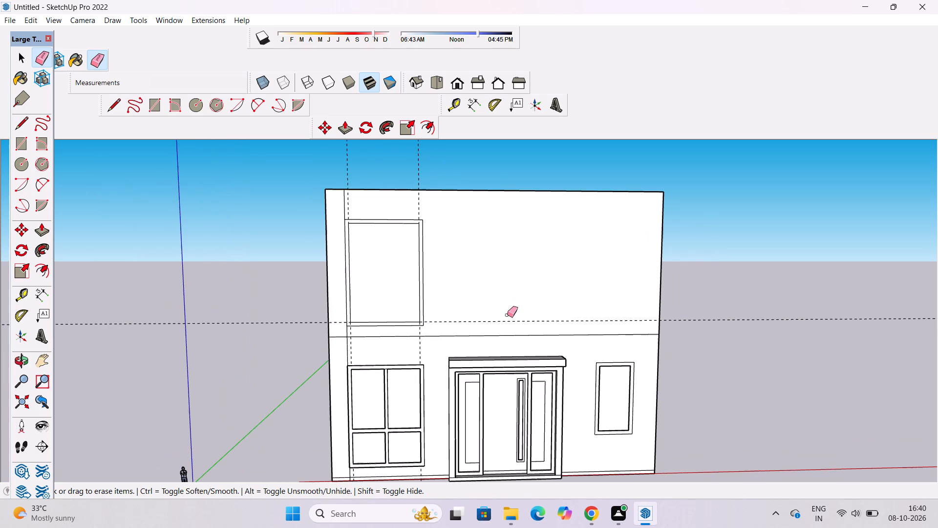
drag(527, 318, 530, 324)
scroll(431, 244, down, 3)
scroll(420, 312, down, 1)
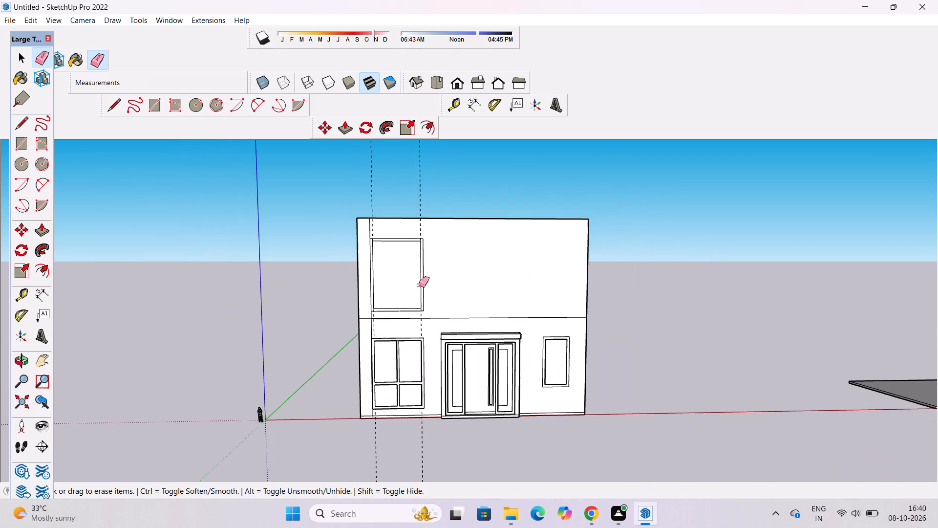
scroll(410, 231, up, 3)
drag(441, 182, 424, 194)
drag(369, 171, 348, 188)
key(space)
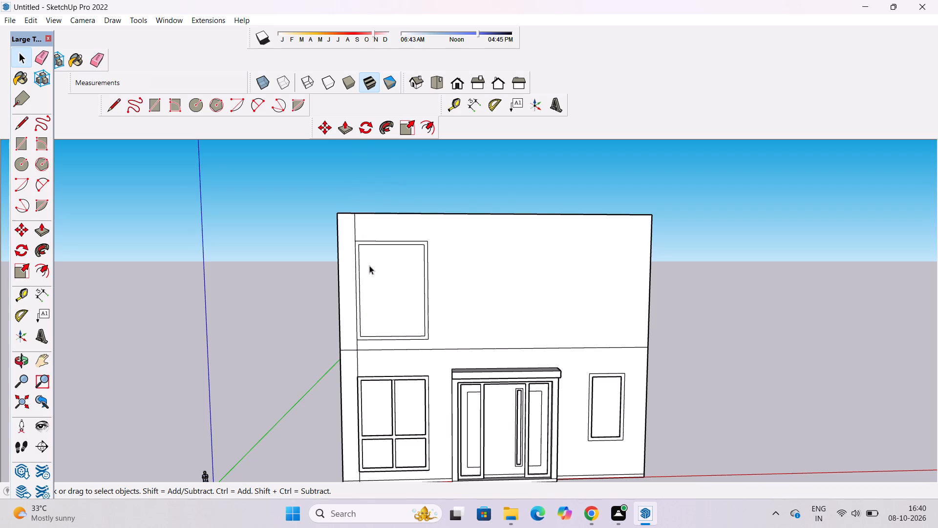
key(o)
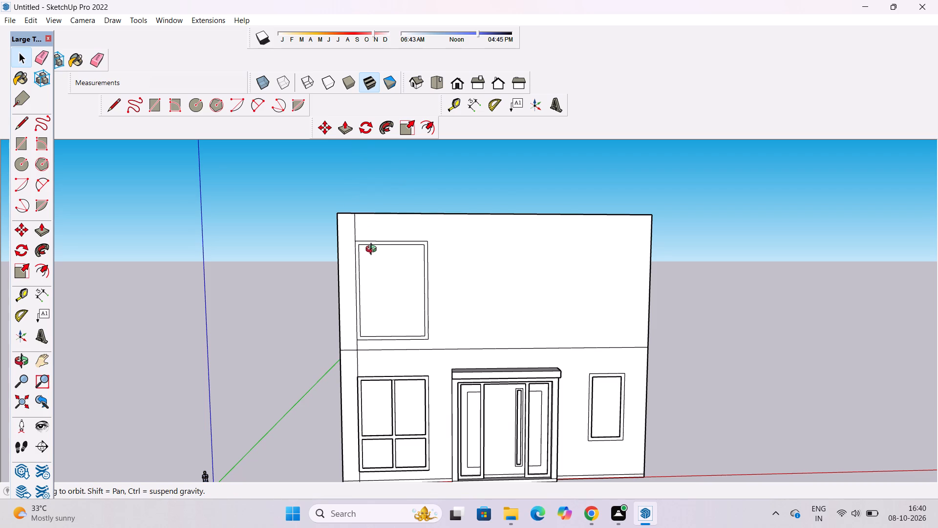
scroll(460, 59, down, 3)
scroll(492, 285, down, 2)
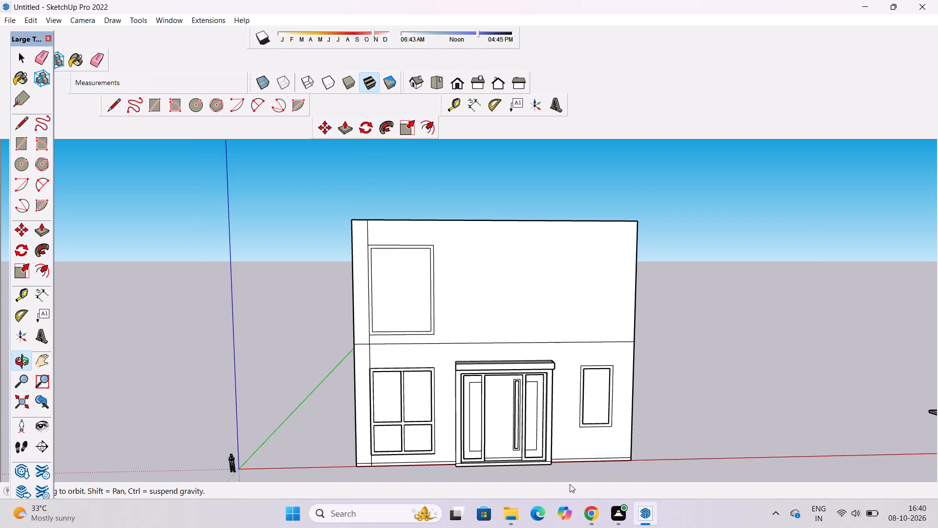
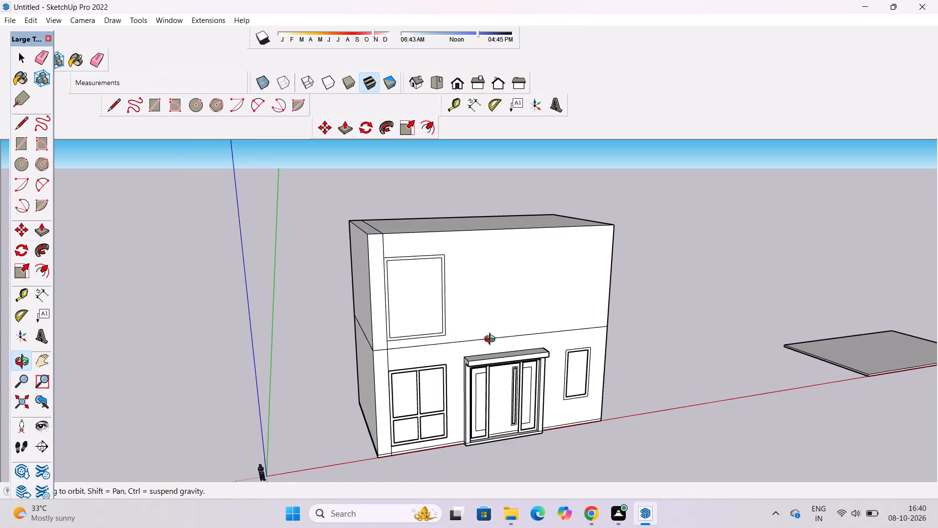
Place a vertical guide through the horizontal midpoint of the upper window's inner rectangle.
shift+drag(492, 340, 446, 372)
drag(466, 396, 390, 364)
scroll(401, 353, up, 4)
shift+drag(404, 365, 393, 296)
drag(381, 333, 402, 325)
scroll(401, 325, down, 4)
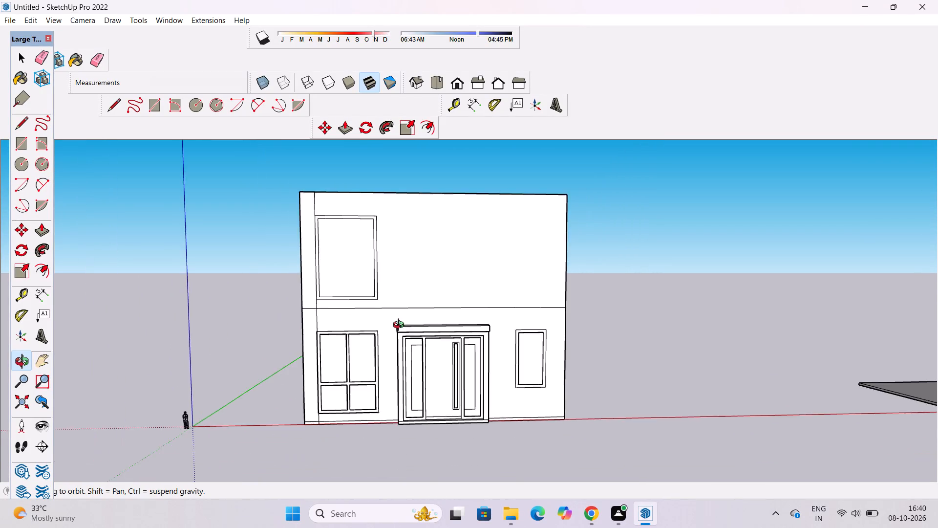
shift+drag(402, 330, 433, 394)
scroll(406, 338, up, 3)
drag(400, 342, 378, 306)
drag(376, 316, 391, 316)
drag(391, 321, 391, 328)
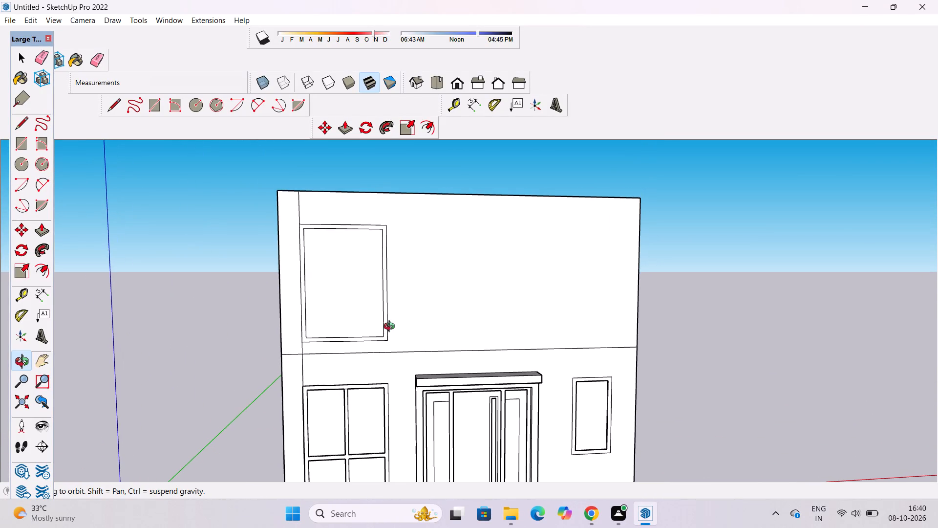
key(t)
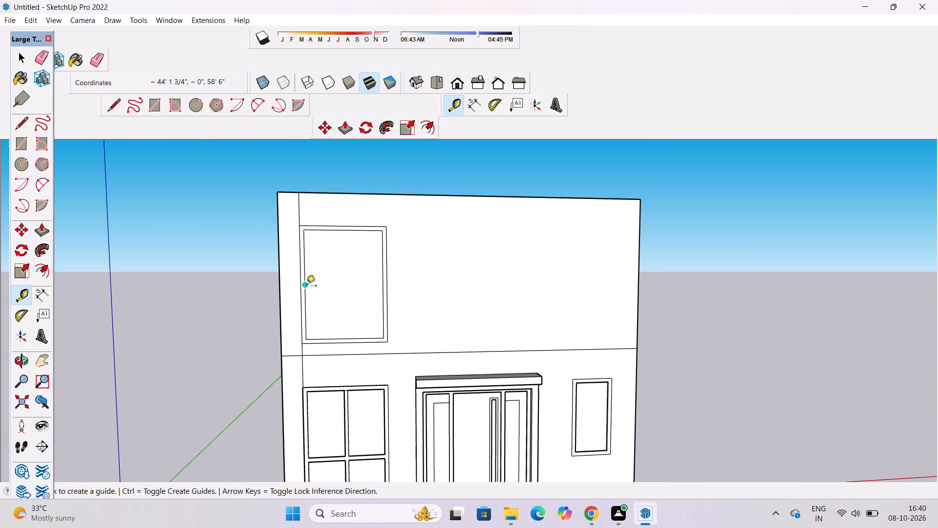
click(306, 286)
click(349, 340)
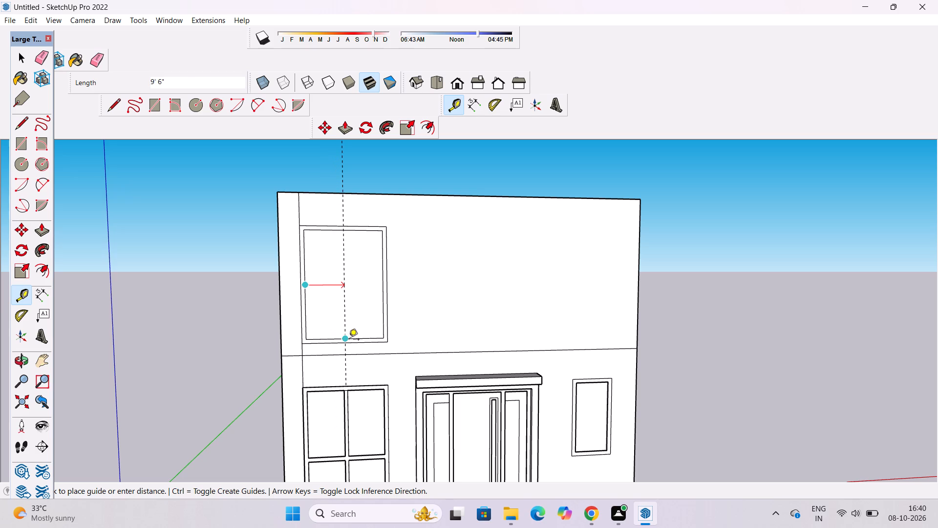
Place vertical guides 5" to each side of the upper window's centre guide.
click(344, 260)
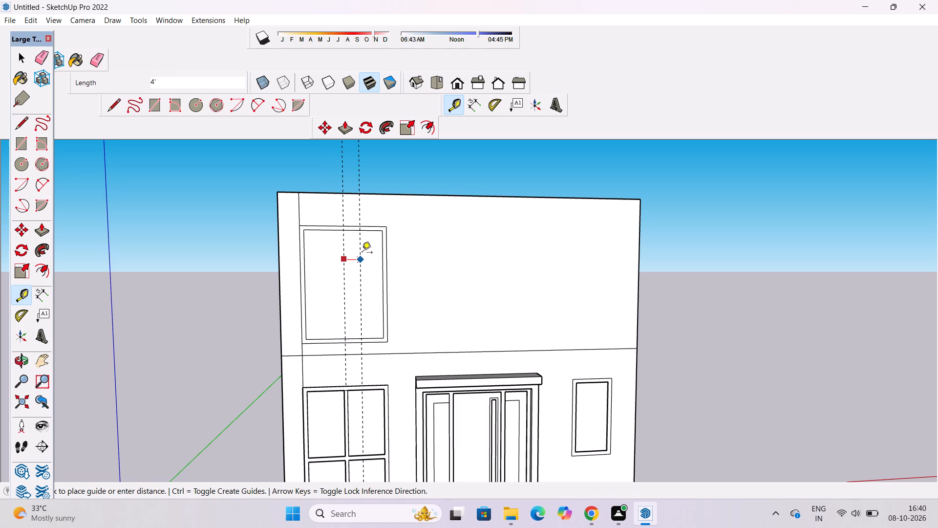
text(5")
key(Return)
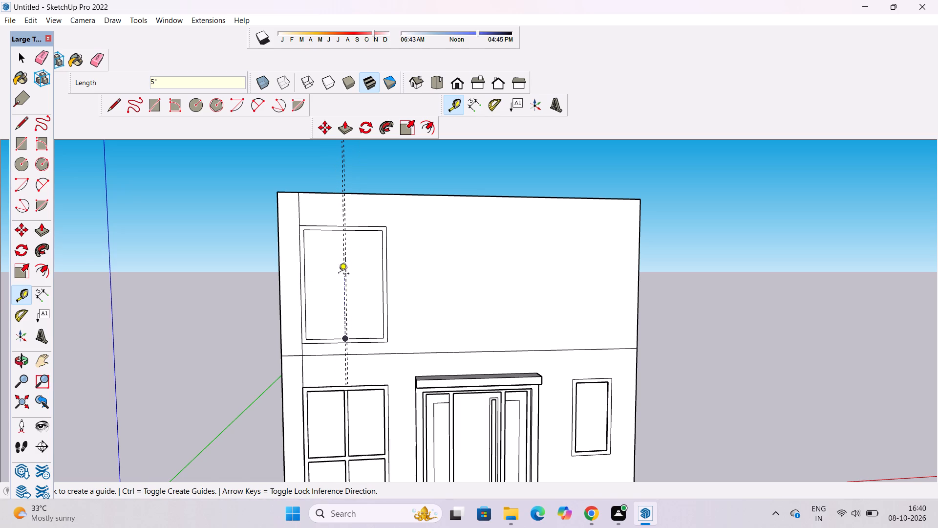
scroll(340, 253, up, 9)
click(347, 232)
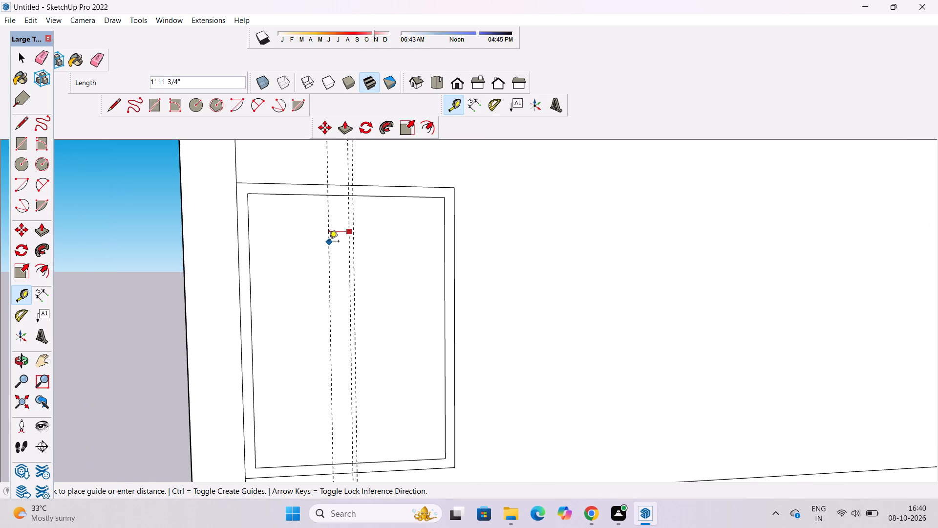
text(5")
key(Return)
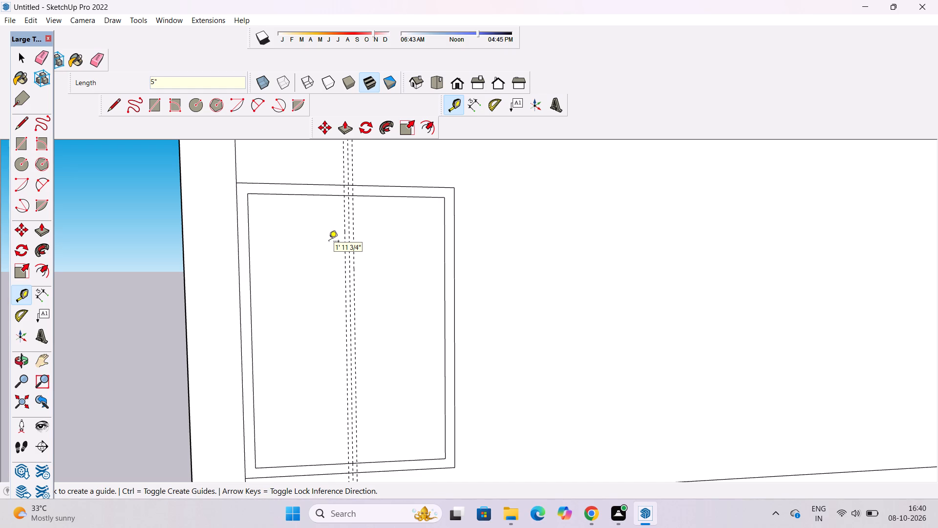
Draw a 10" by 27' mullion rectangle between the outer two guides, spanning the full height of the upper window's inner rectangle.
click(157, 106)
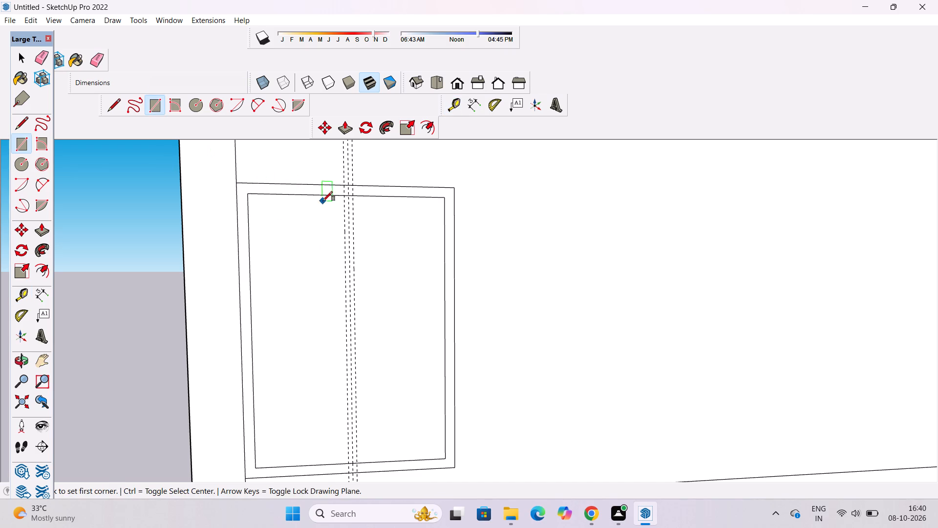
click(343, 196)
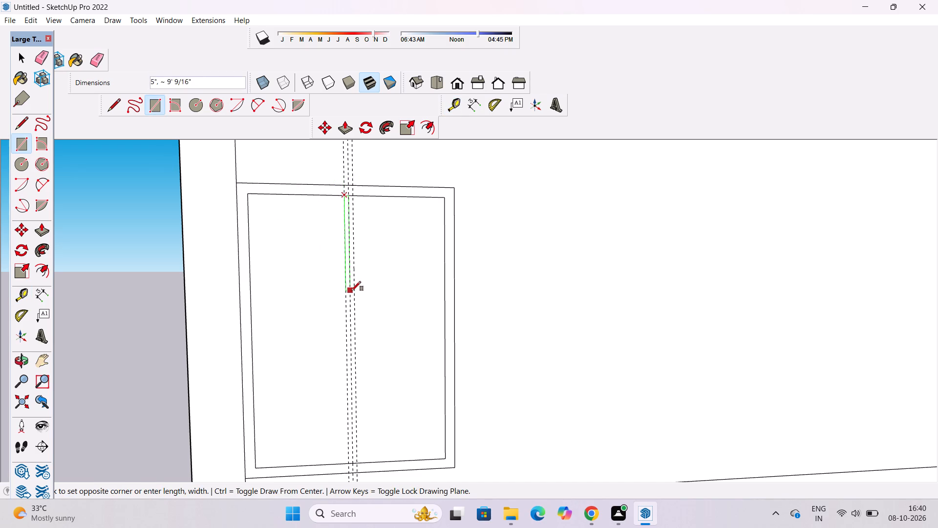
scroll(352, 294, down, 4)
scroll(358, 427, up, 2)
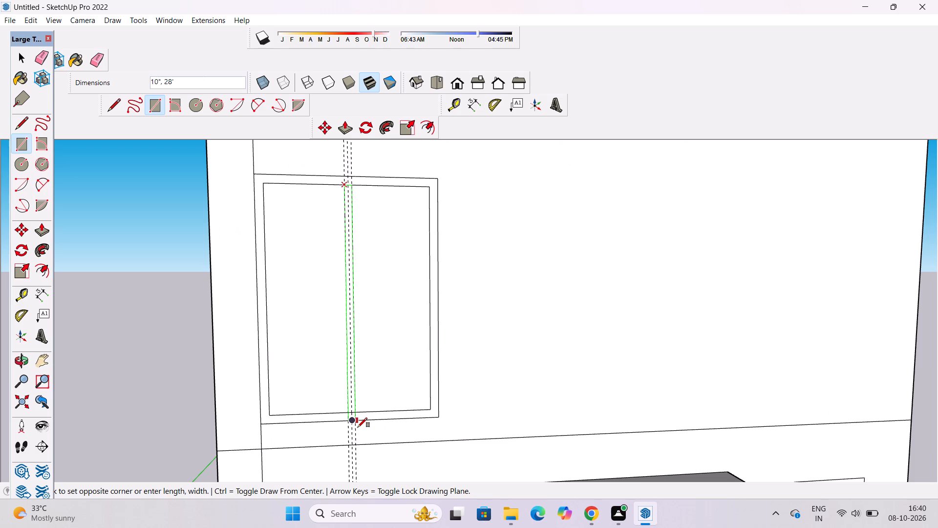
scroll(358, 427, up, 5)
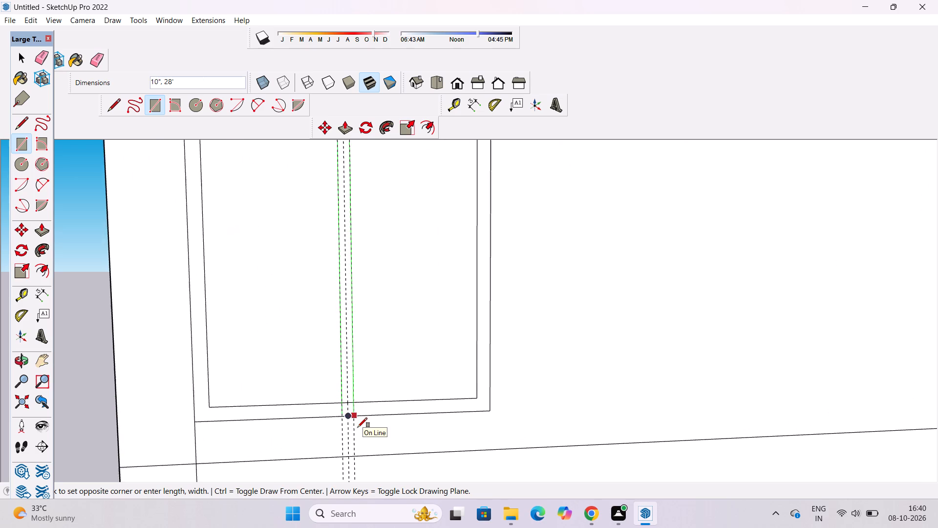
scroll(358, 427, down, 4)
scroll(352, 421, up, 8)
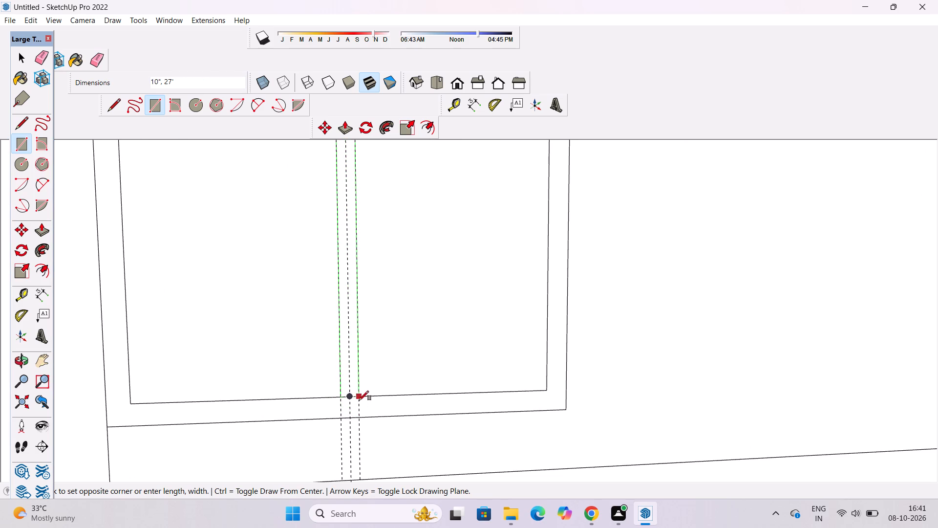
click(359, 397)
key(space)
Erase the three vertical guides around the upper window's central mullion.
key(e)
scroll(335, 370, down, 6)
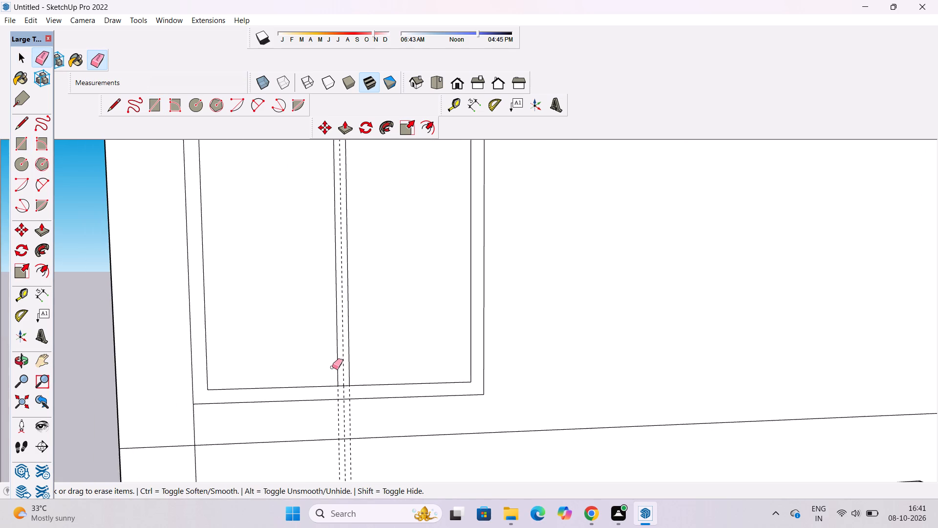
drag(368, 418, 324, 417)
drag(371, 408, 331, 414)
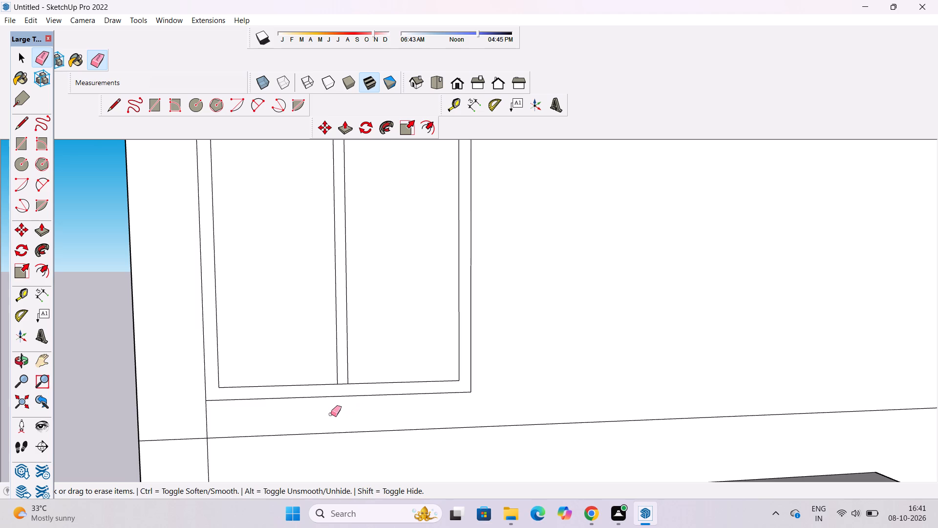
key(space)
Examine the front facade from several angles, comparing the upper window with the ground-floor openings.
key(o)
scroll(356, 398, down, 5)
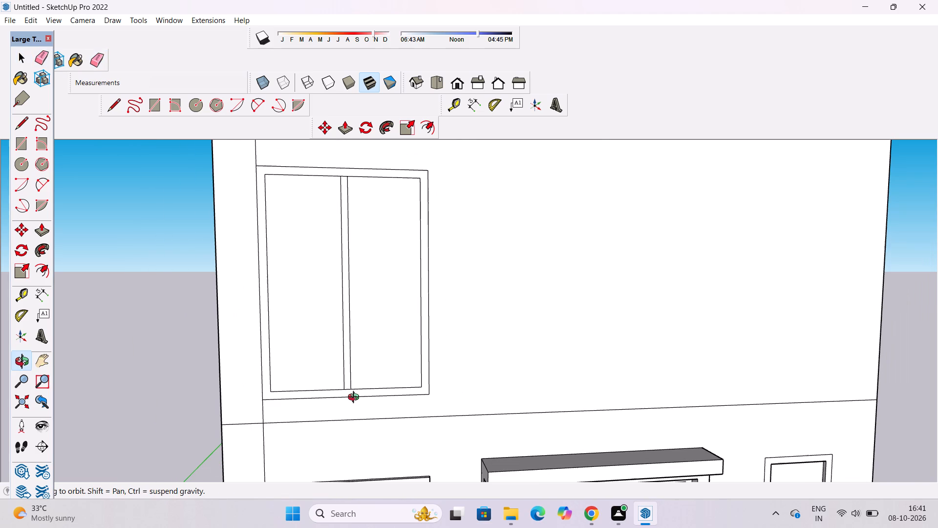
shift+drag(383, 374, 394, 399)
scroll(393, 388, down, 3)
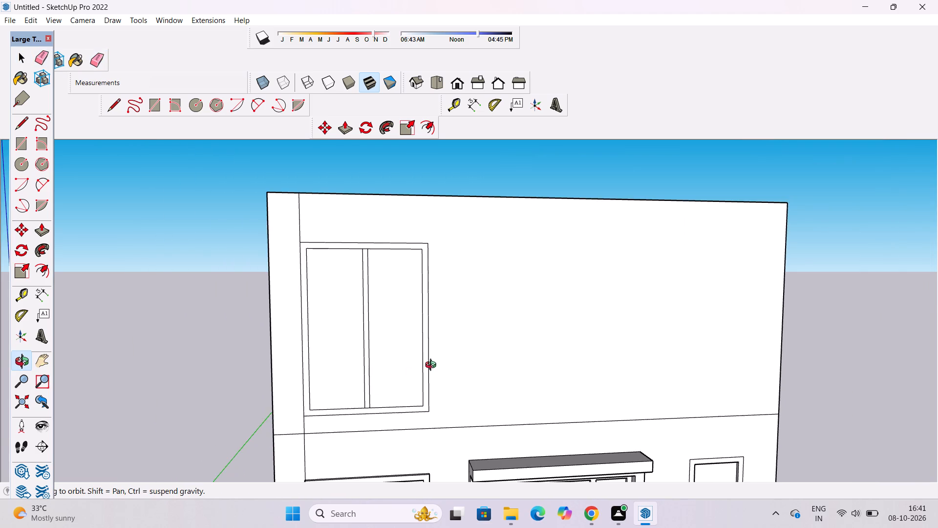
drag(428, 366, 415, 369)
drag(387, 377, 427, 380)
shift+drag(414, 388, 407, 374)
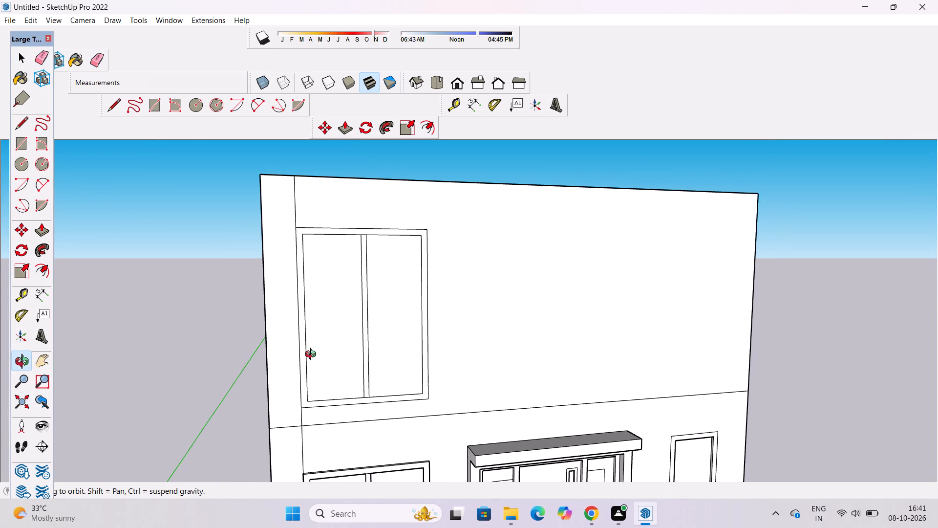
shift+drag(445, 355, 299, 283)
scroll(298, 283, down, 6)
drag(496, 352, 406, 330)
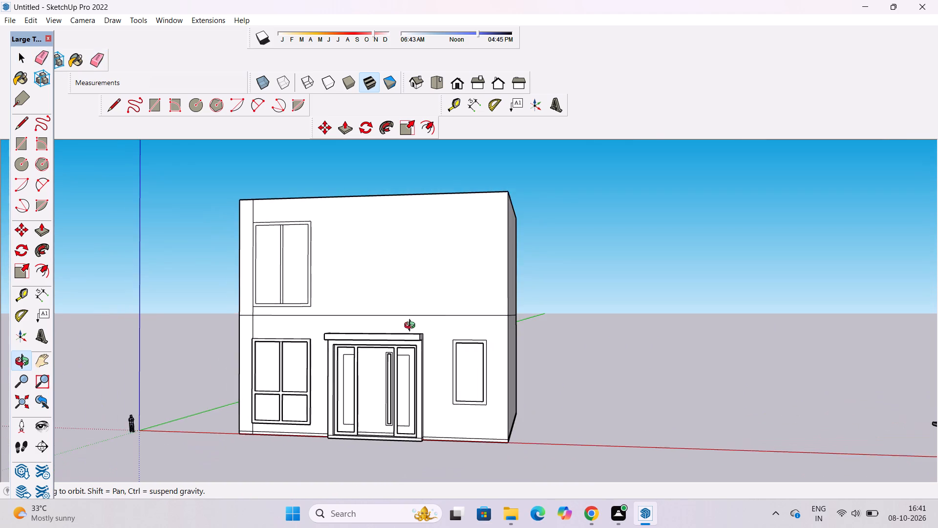
scroll(412, 327, down, 2)
shift+drag(441, 320, 404, 335)
scroll(405, 326, down, 5)
drag(406, 345, 439, 373)
scroll(409, 349, up, 3)
shift+drag(409, 345, 424, 372)
drag(423, 366, 423, 357)
shift+click(423, 357)
Place two vertical guides 11' apart, aligned with both vertical edges of the small ground-floor window and extending over the upper storey.
key(t)
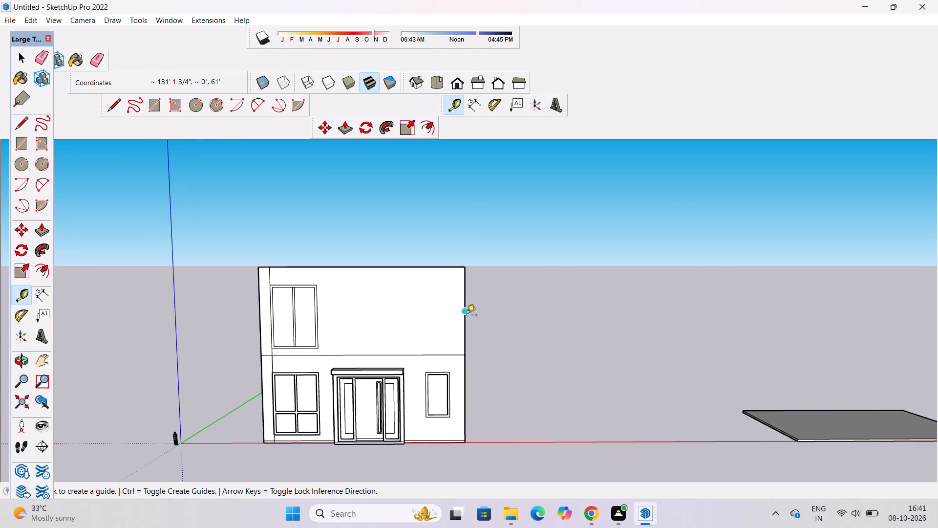
click(466, 313)
scroll(447, 313, down, 3)
scroll(455, 375, up, 9)
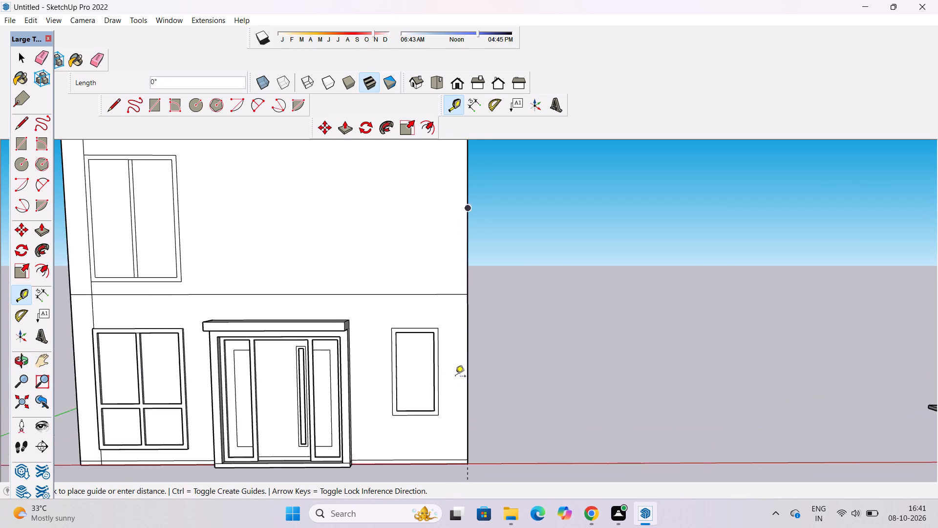
scroll(455, 377, up, 5)
click(436, 294)
scroll(481, 353, down, 5)
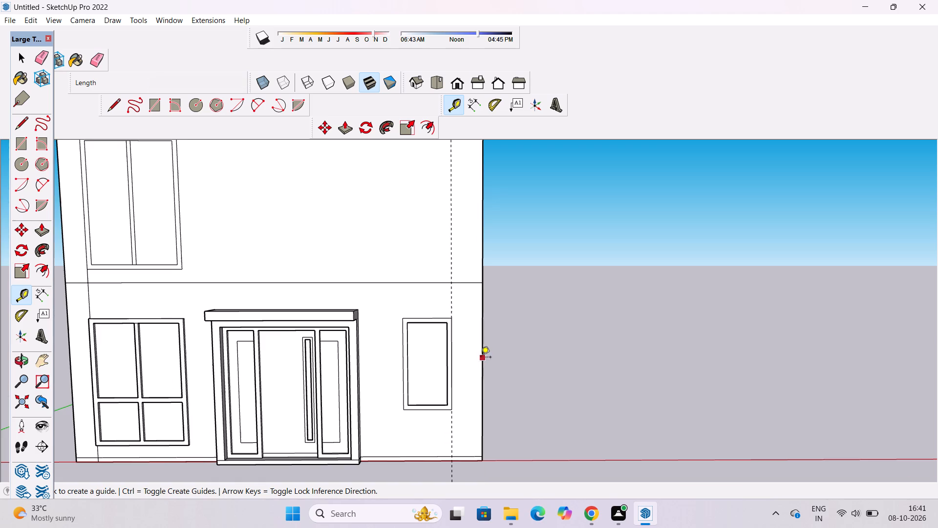
click(450, 235)
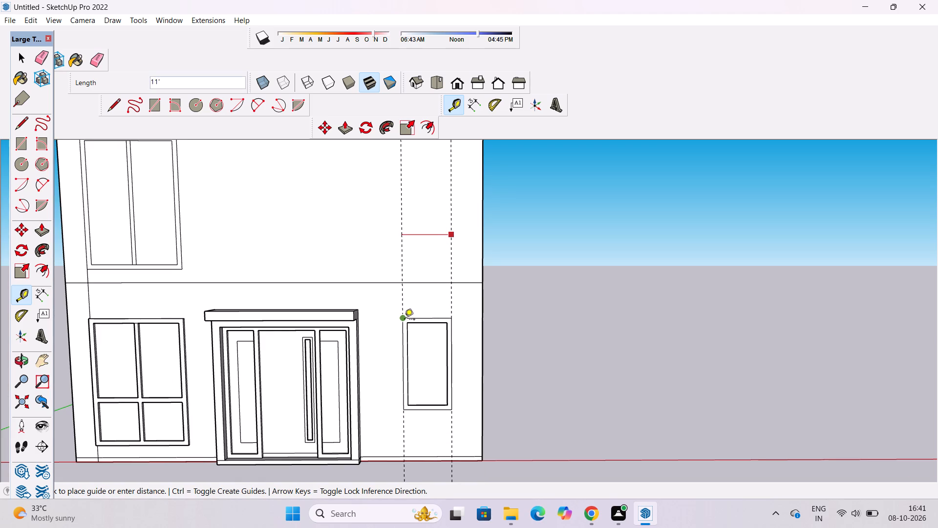
click(405, 320)
Check the small ground-floor window's position above the base line and its frame height with the Dimension tool.
scroll(466, 382, down, 7)
scroll(437, 416, up, 3)
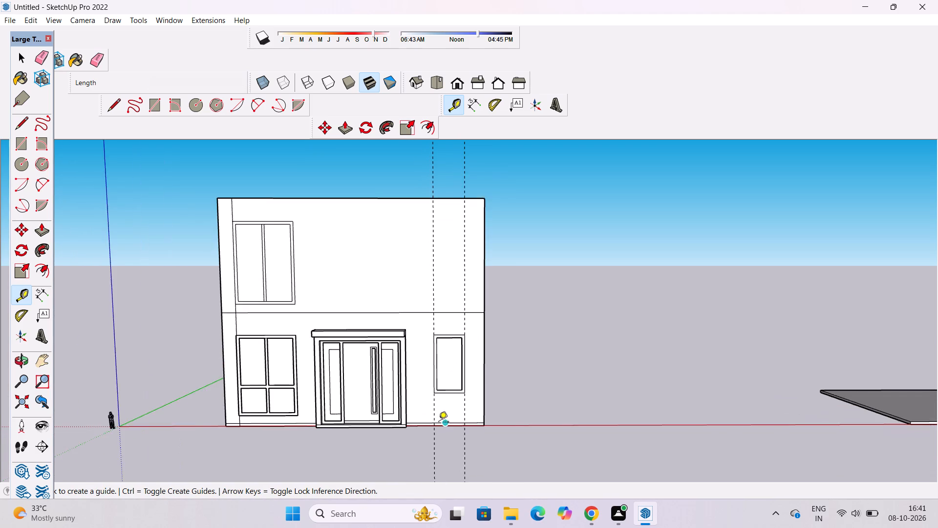
click(41, 292)
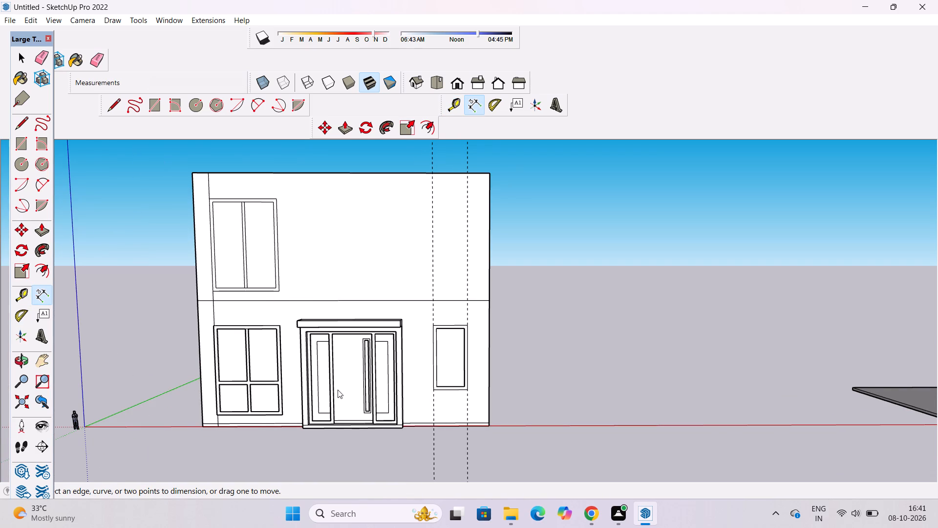
scroll(353, 383, down, 2)
scroll(425, 412, up, 9)
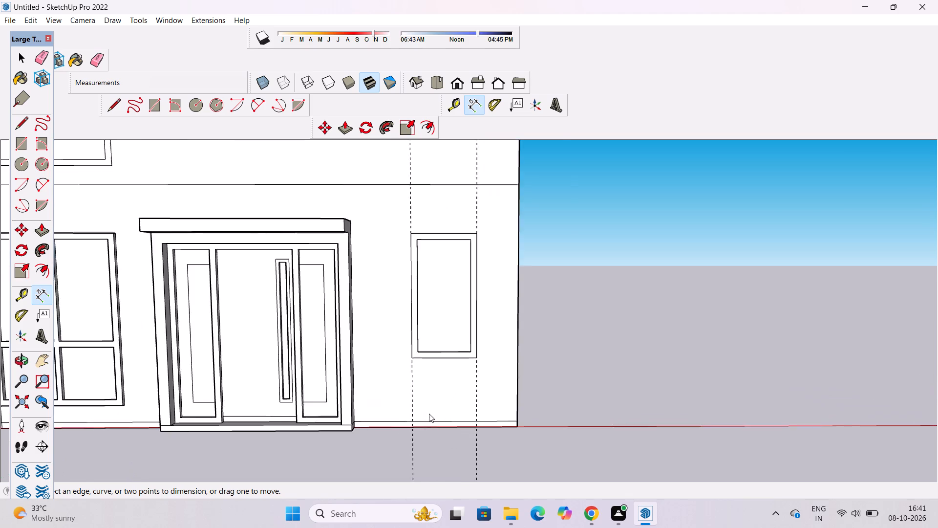
scroll(429, 414, up, 3)
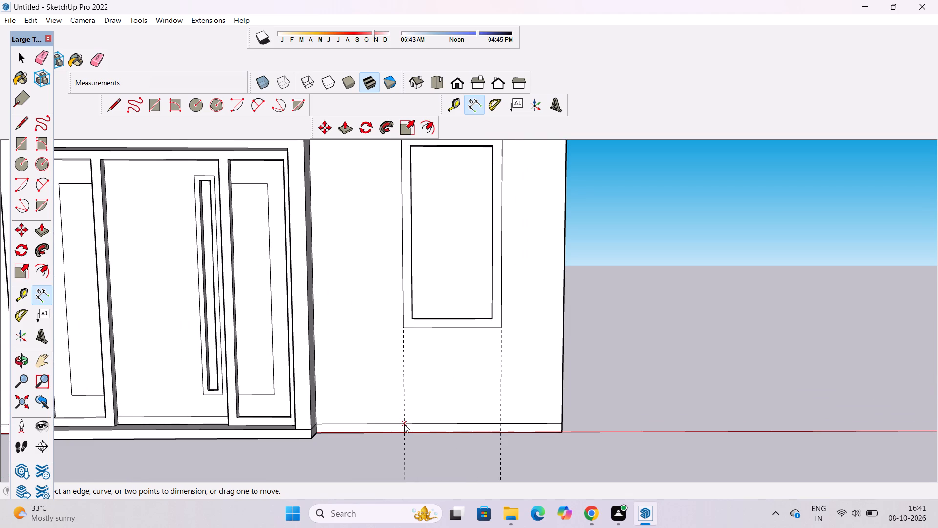
click(404, 424)
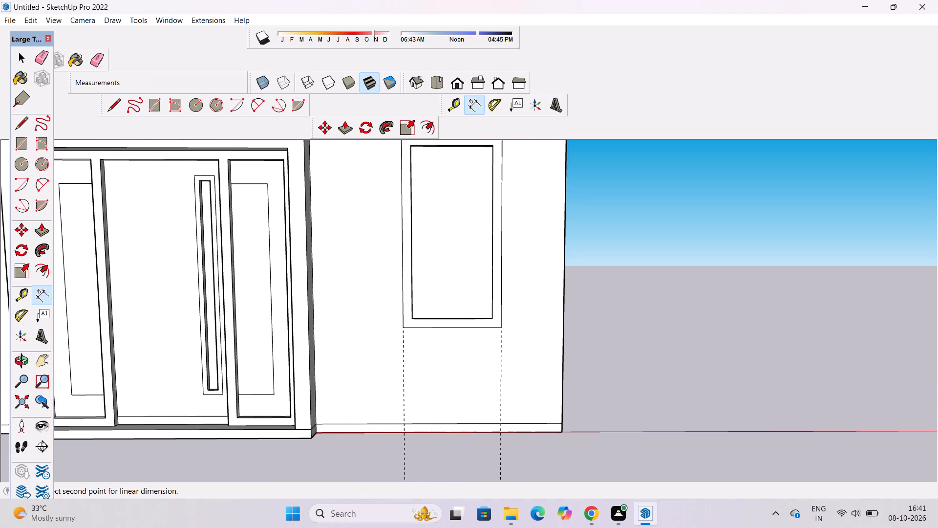
scroll(399, 502, down, 1)
scroll(401, 415, down, 4)
key(space)
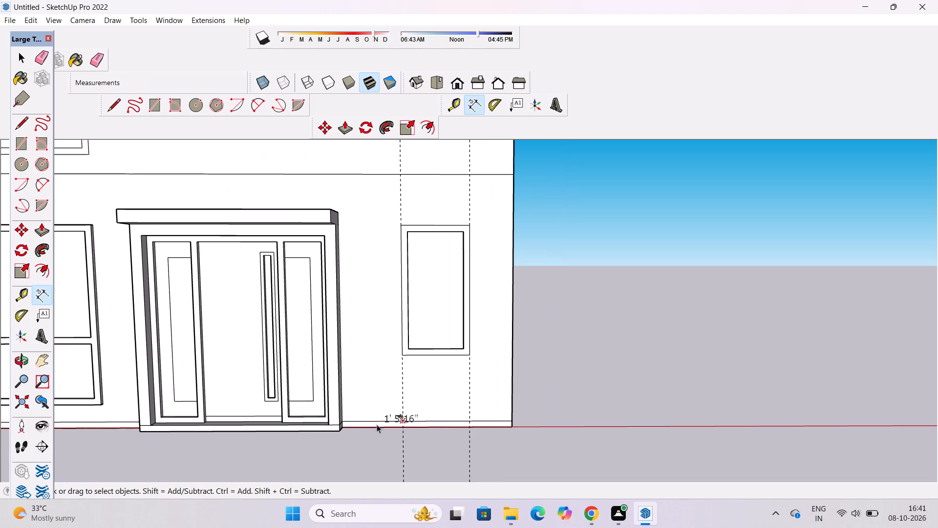
click(48, 295)
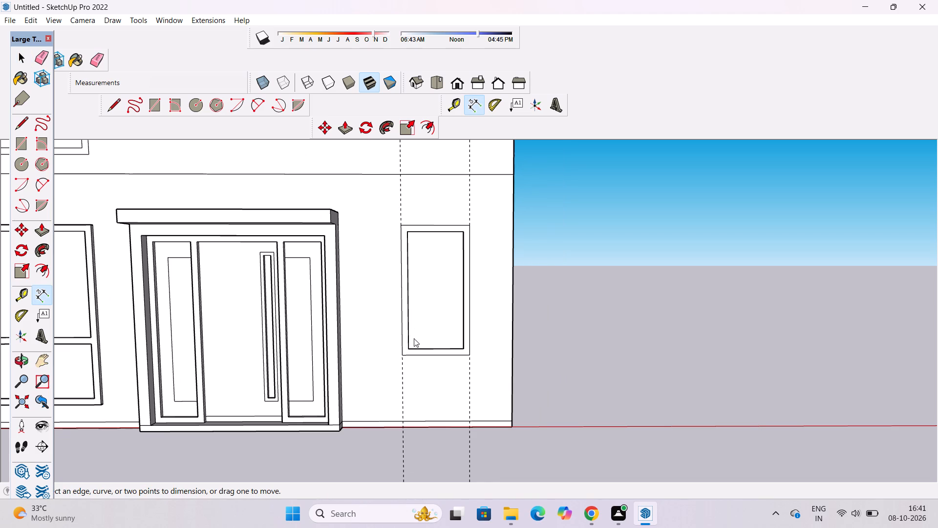
click(401, 356)
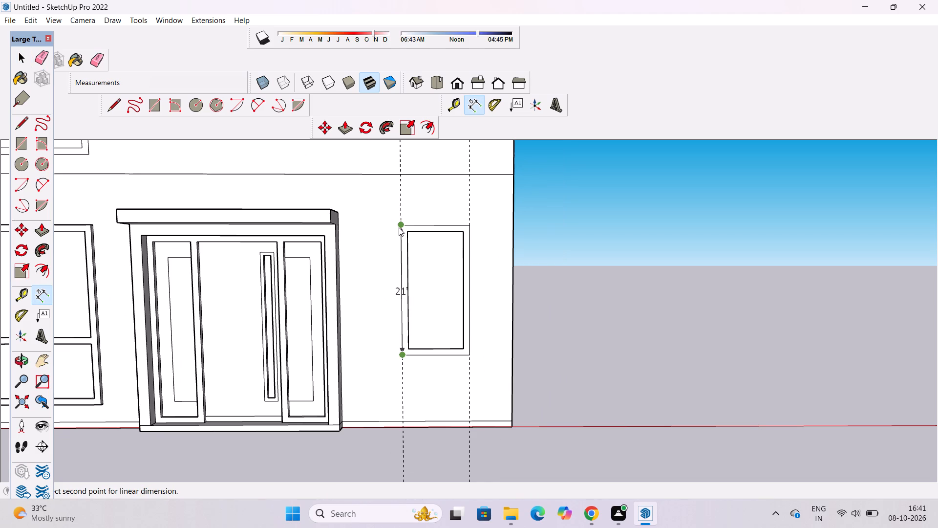
key(space)
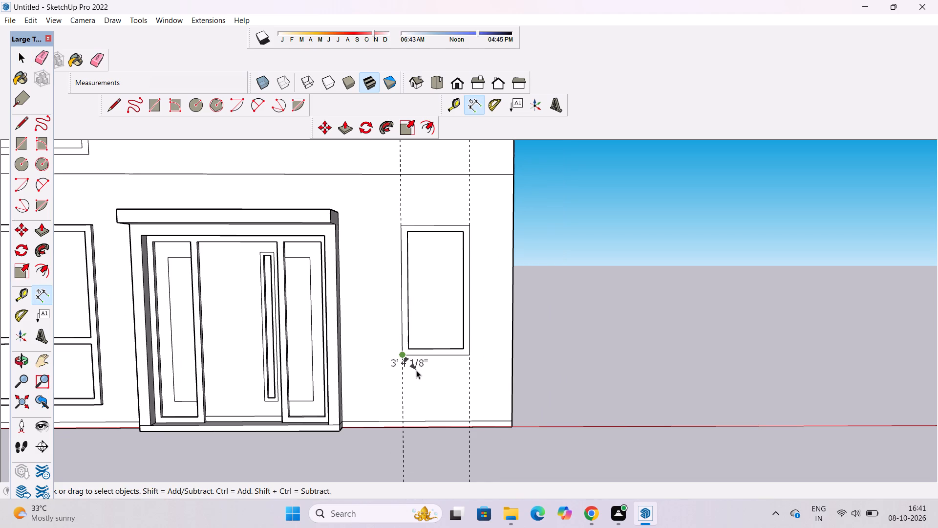
Place a horizontal guide 11' above the floor line on the upper storey, and a second one 21' above that guide.
text(o)
scroll(416, 392, down, 8)
shift+drag(420, 323, 433, 410)
scroll(430, 375, up, 4)
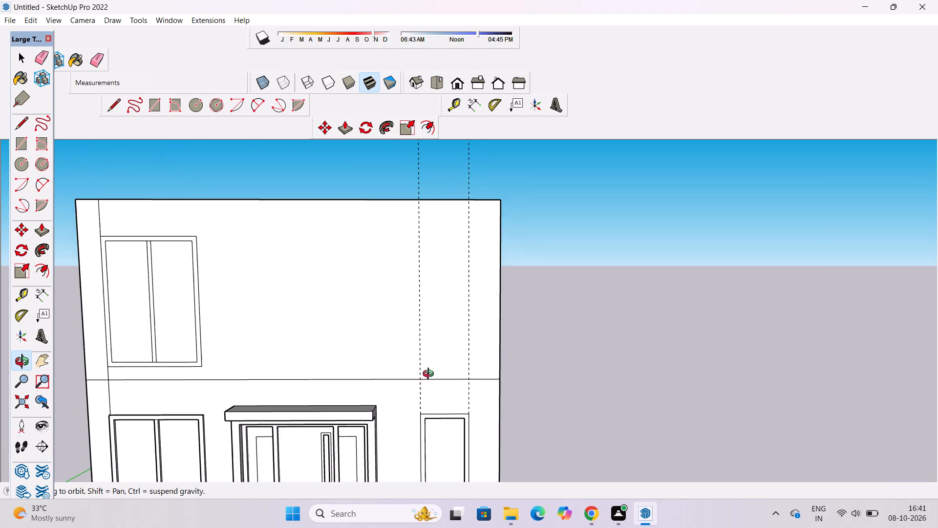
shift+drag(430, 375, 401, 375)
click(399, 379)
key(space)
key(t)
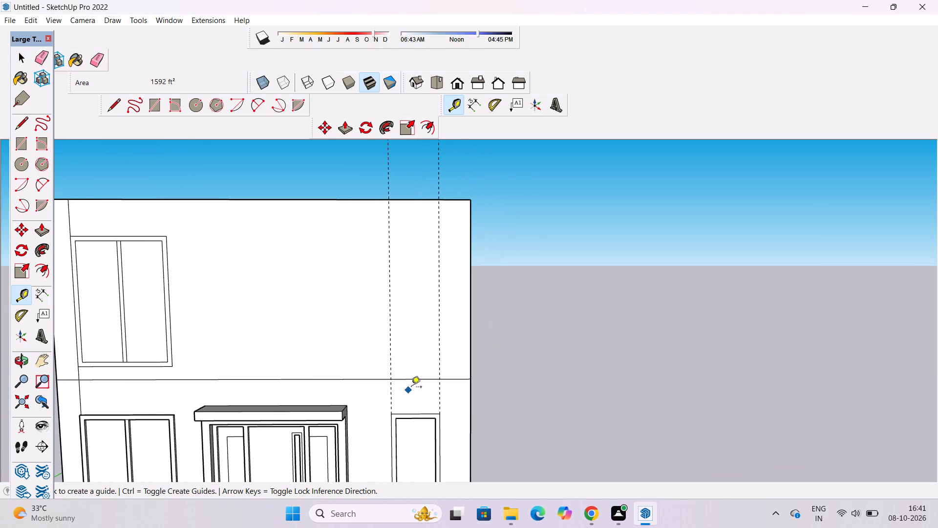
click(414, 378)
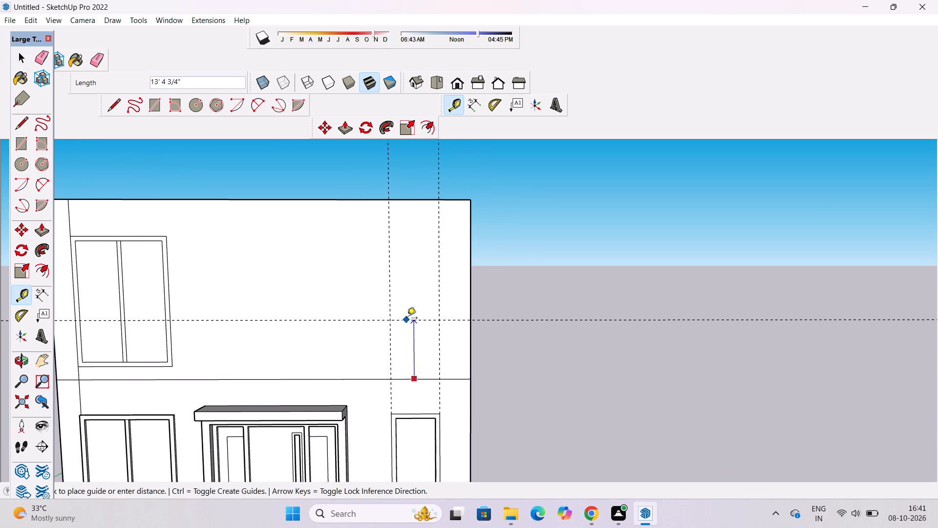
text(11')
key(Return)
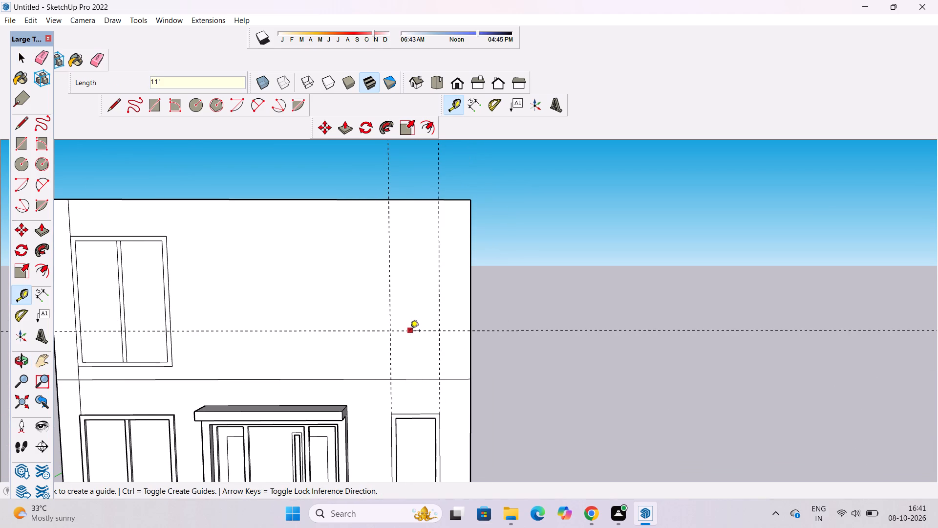
click(410, 329)
text(21')
key(Return)
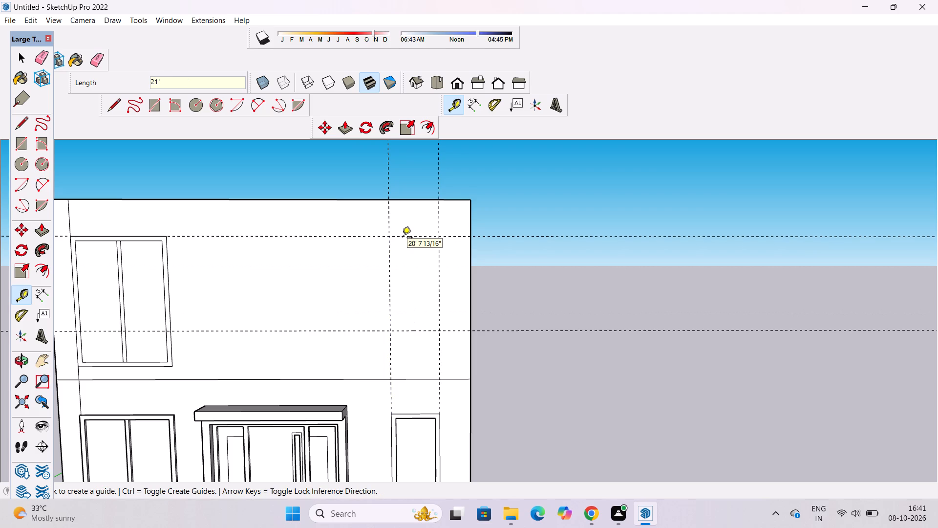
Draw a 21' by 11' rectangle on the upper storey between the guides, directly above the small ground-floor window.
key(space)
key(r)
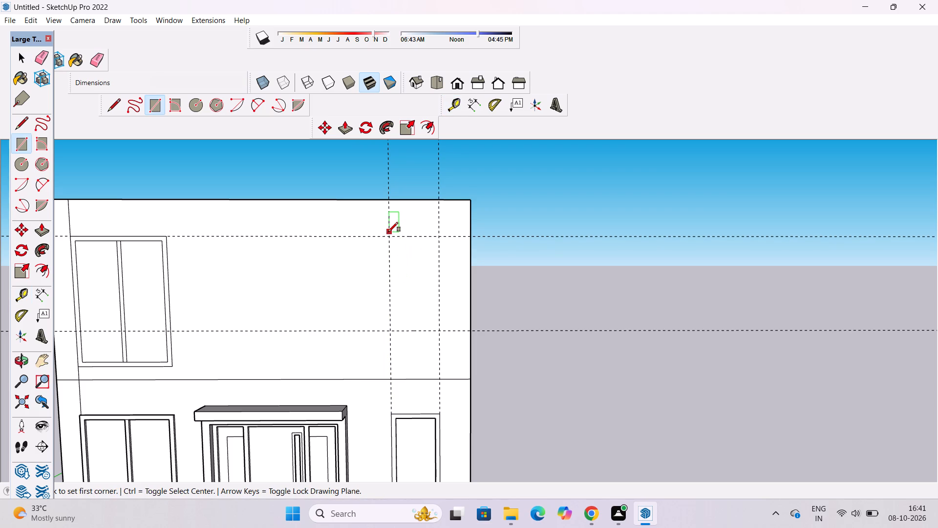
click(389, 234)
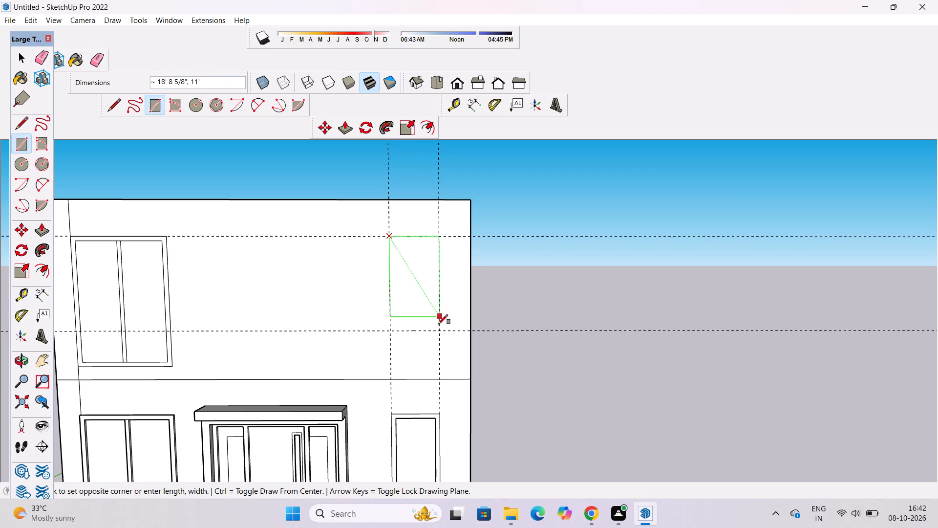
click(439, 332)
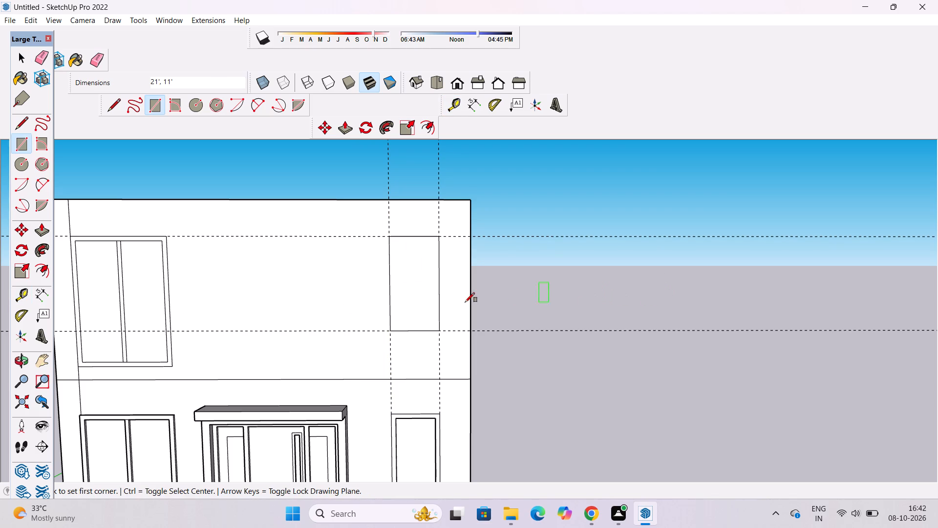
Erase the two horizontal guides at the top and bottom edges of the new small window rectangle.
click(96, 60)
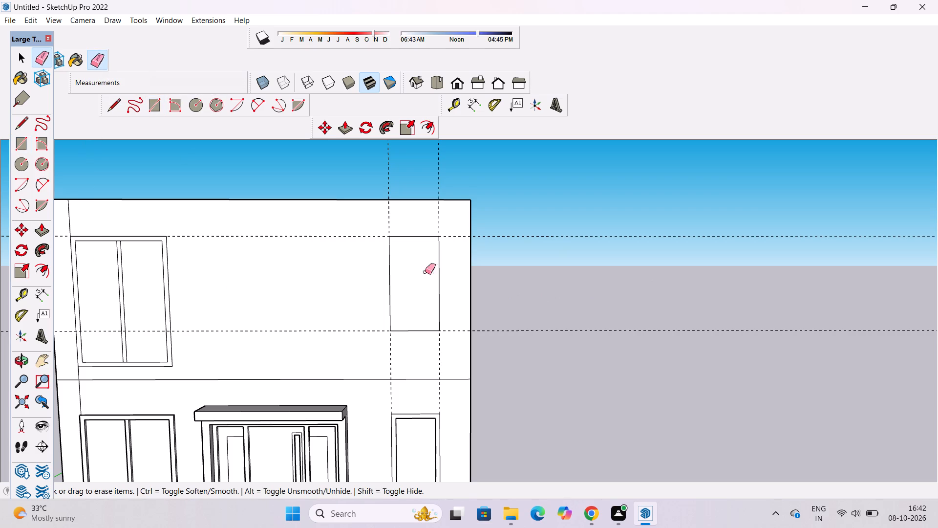
drag(576, 219, 597, 352)
scroll(569, 352, down, 2)
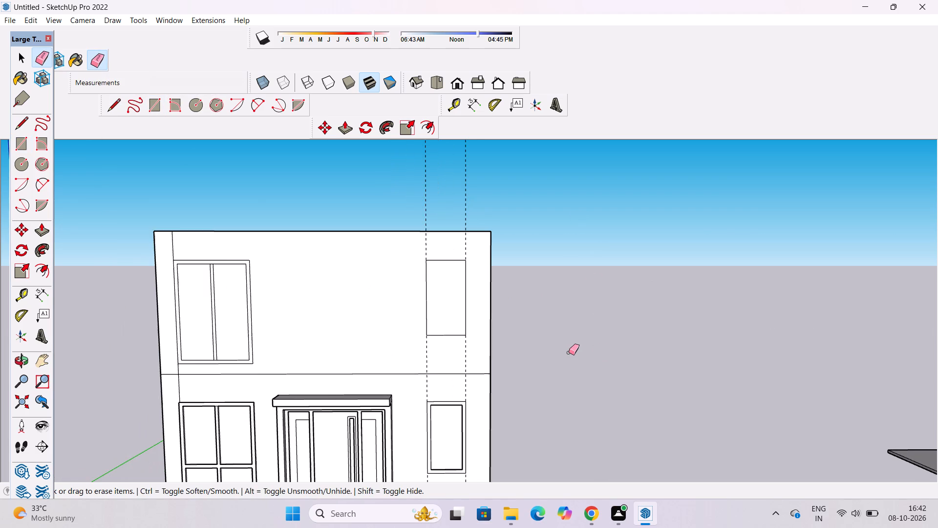
scroll(568, 352, down, 1)
Offset the small upper window rectangle 1' inward to form its frame.
key(space)
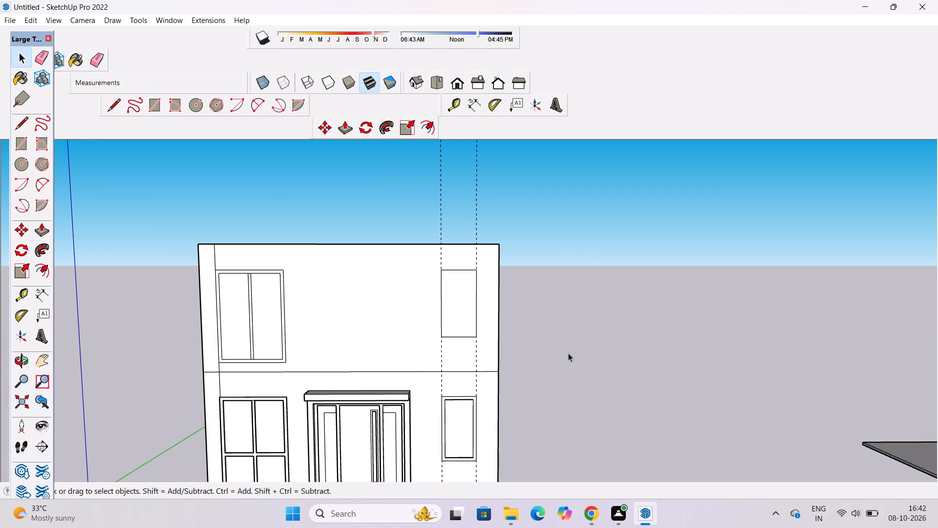
text(o)
shift+drag(490, 368, 570, 363)
scroll(569, 363, down, 1)
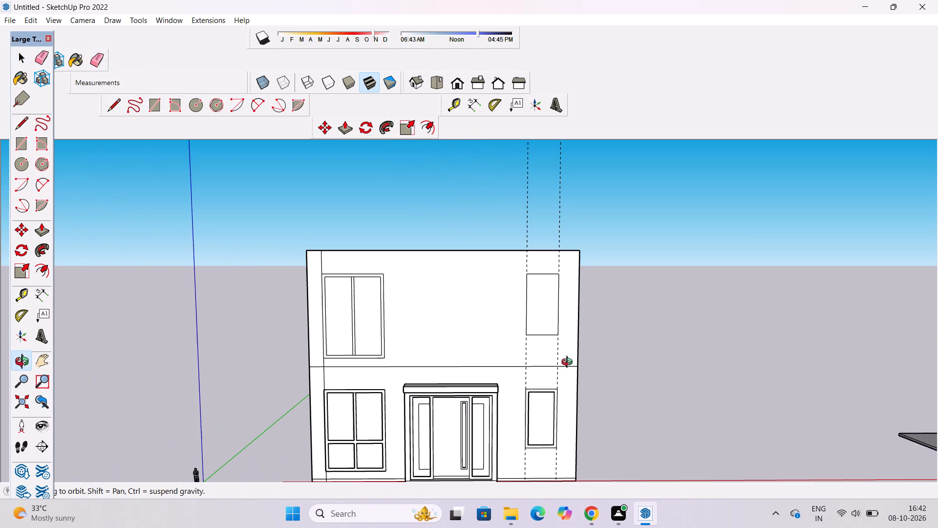
drag(576, 358, 552, 356)
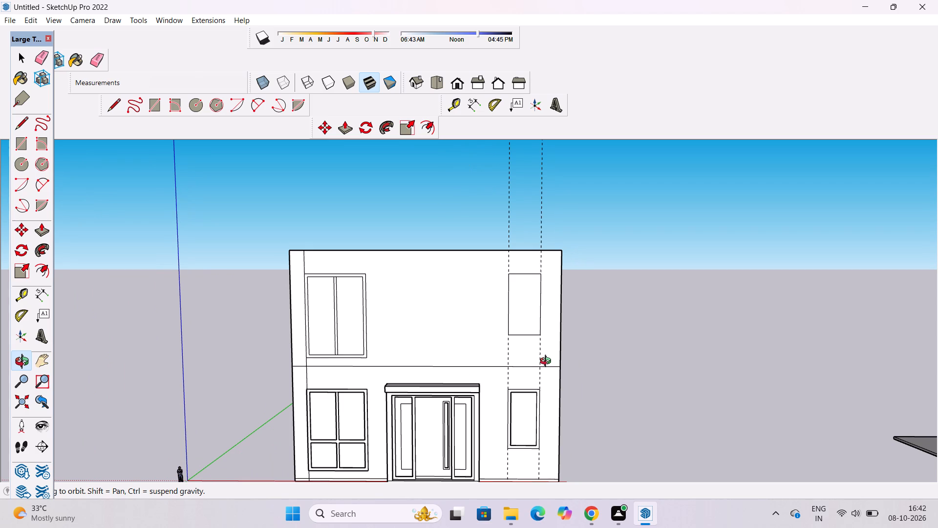
scroll(543, 365, down, 3)
shift+drag(498, 368, 521, 357)
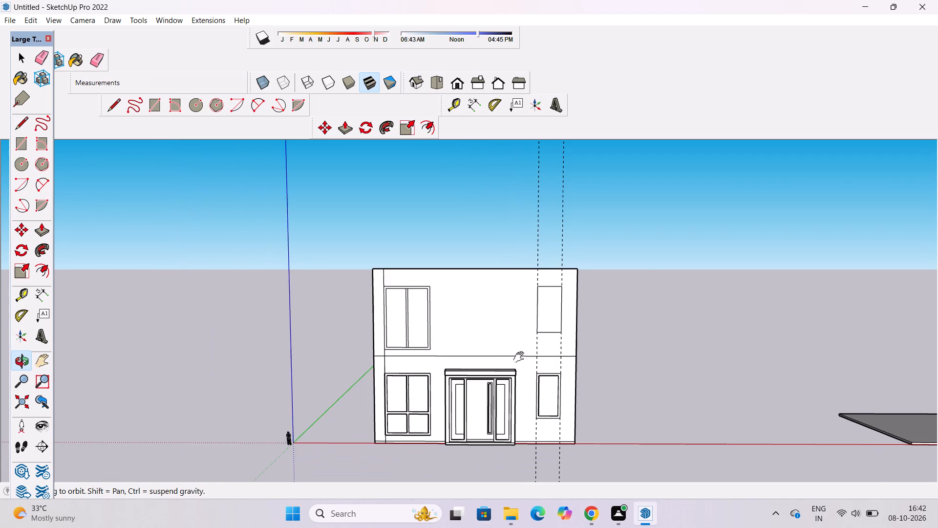
shift+drag(521, 357, 518, 367)
scroll(538, 291, up, 3)
shift+drag(559, 331, 503, 320)
shift+drag(493, 327, 460, 323)
text(of)
click(465, 272)
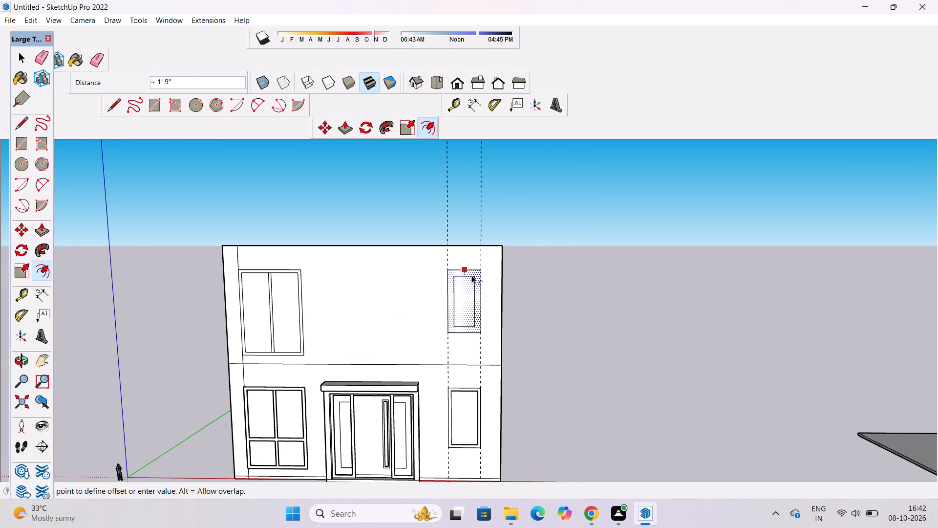
text(1')
key(Return)
key(space)
Examine the front facade from several angles and distances, comparing the upper windows with the ground-floor windows and door.
key(o)
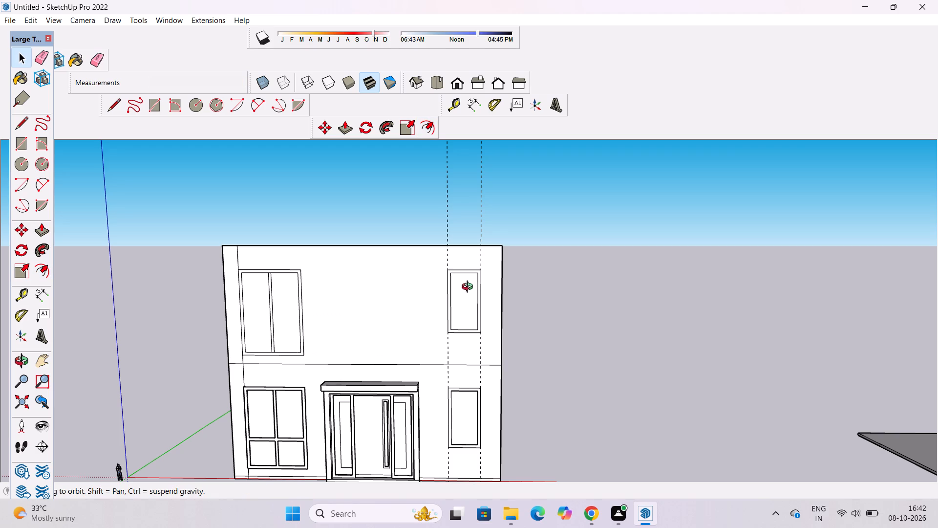
shift+drag(334, 368, 391, 319)
scroll(340, 287, up, 4)
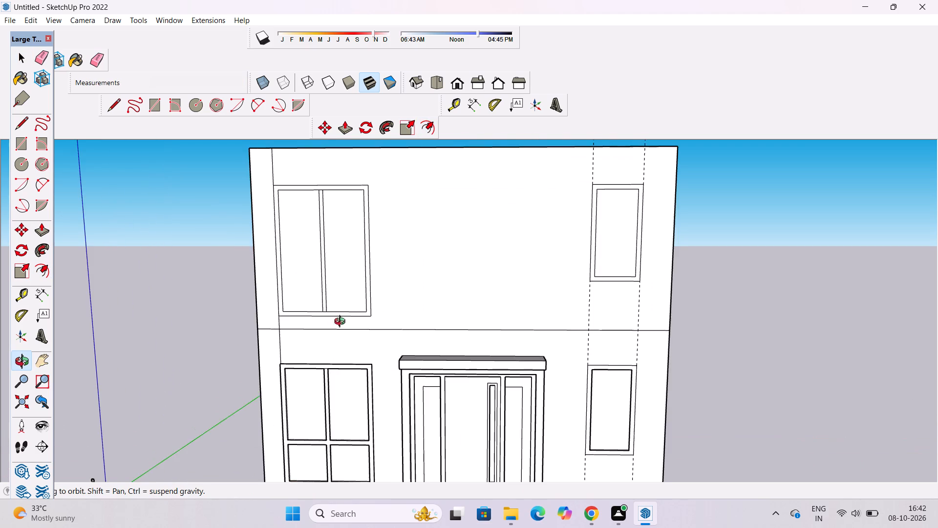
drag(343, 332, 351, 369)
drag(353, 387, 347, 321)
scroll(332, 387, down, 4)
shift+drag(333, 443, 333, 343)
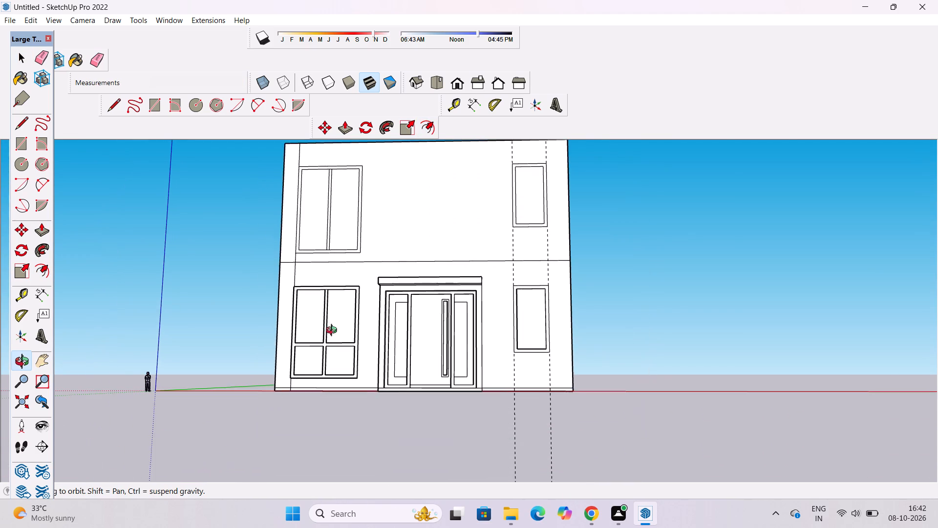
scroll(322, 369, up, 10)
shift+drag(341, 321, 298, 455)
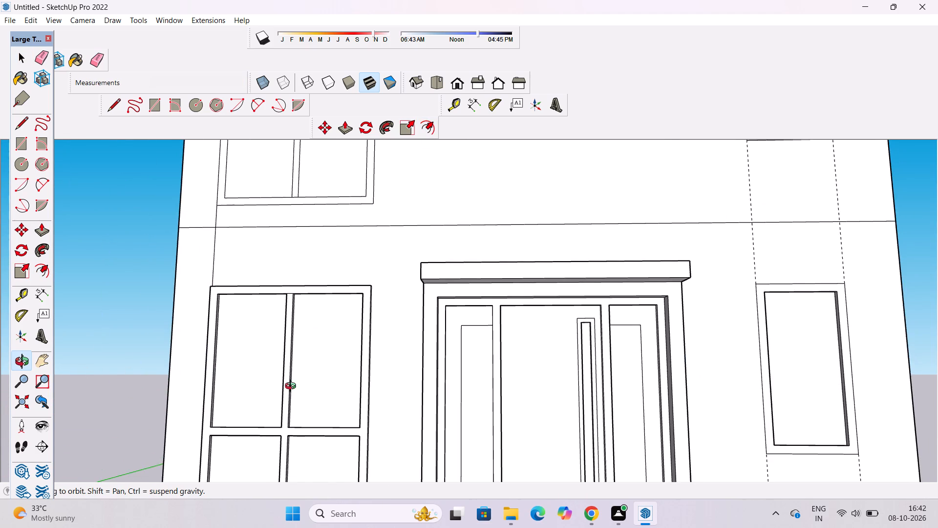
scroll(293, 387, down, 4)
shift+drag(298, 378, 299, 495)
drag(294, 401, 308, 438)
shift+drag(310, 432, 321, 391)
shift+drag(321, 391, 322, 424)
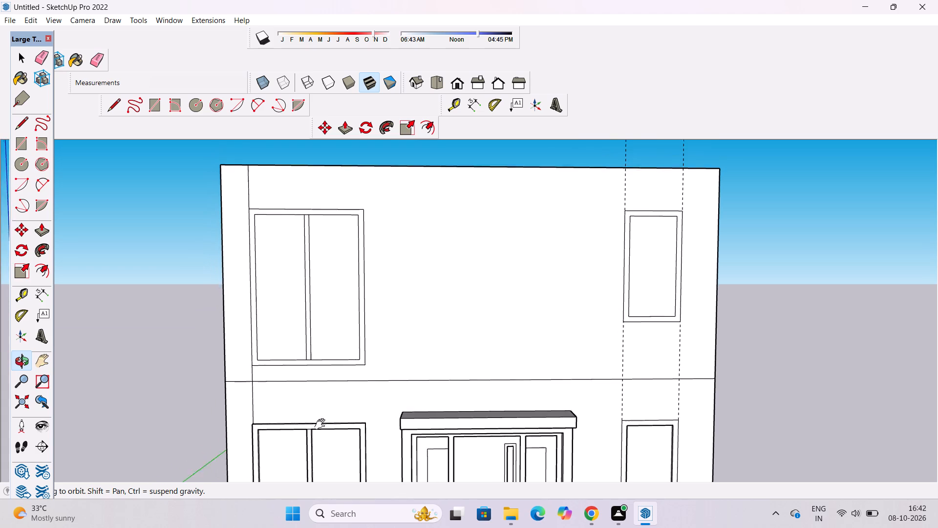
shift+drag(322, 424, 323, 432)
shift+drag(322, 429, 319, 379)
scroll(317, 378, down, 6)
drag(317, 394, 311, 391)
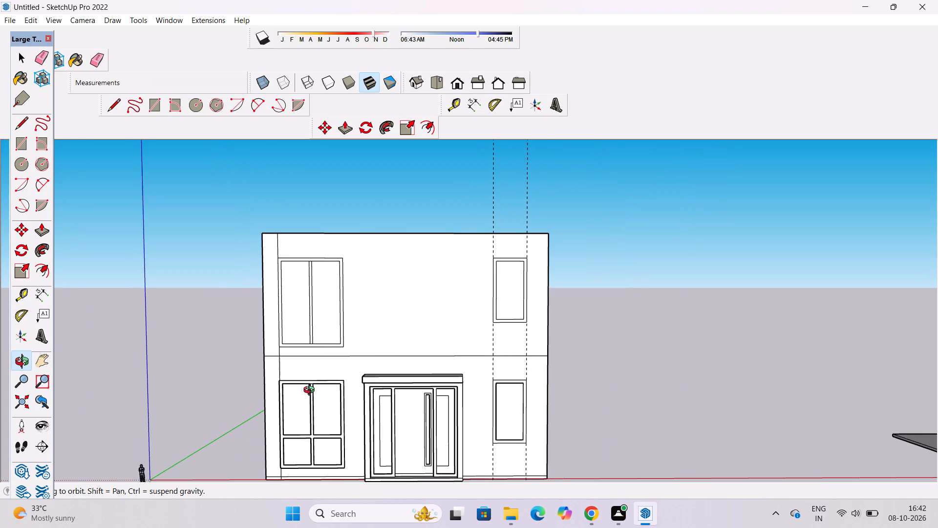
scroll(311, 391, down, 4)
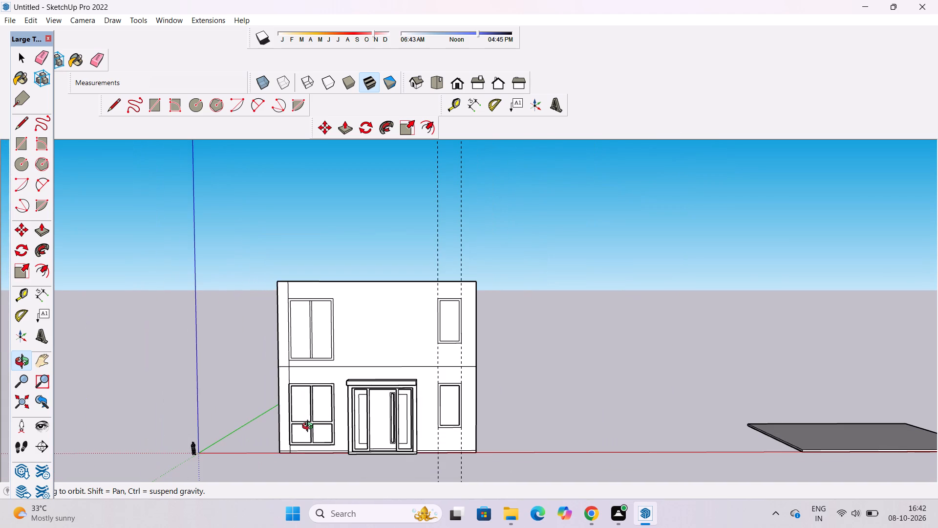
scroll(310, 427, down, 1)
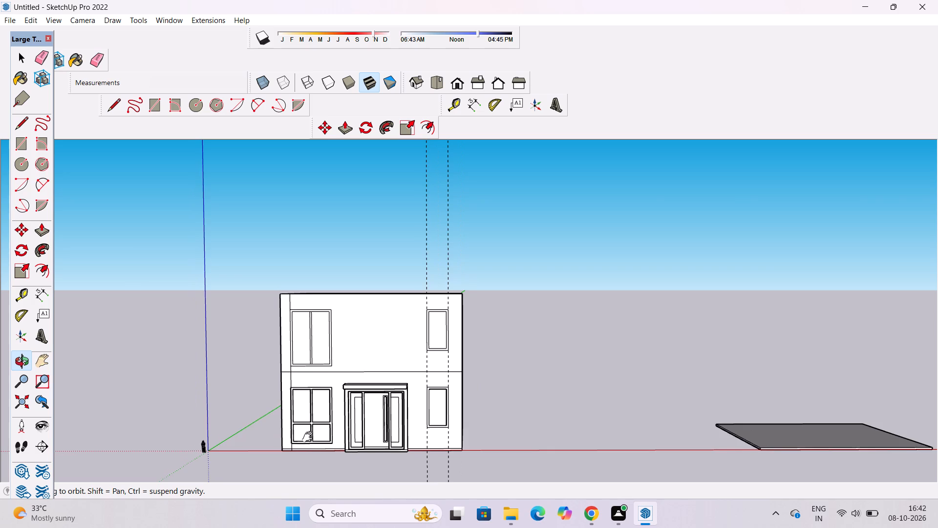
shift+drag(310, 437, 313, 396)
shift+drag(349, 371, 343, 434)
shift+scroll(348, 404, up, 1)
shift+drag(348, 404, 348, 400)
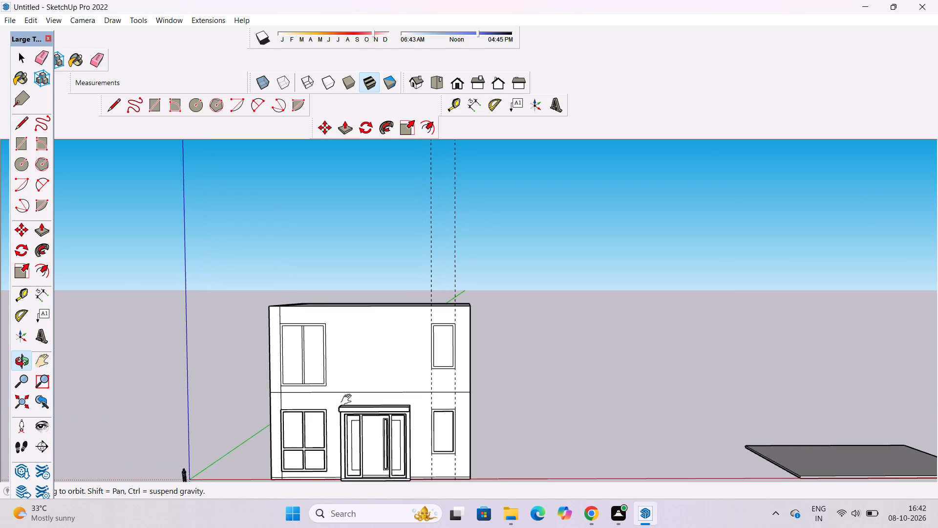
shift+drag(348, 400, 344, 392)
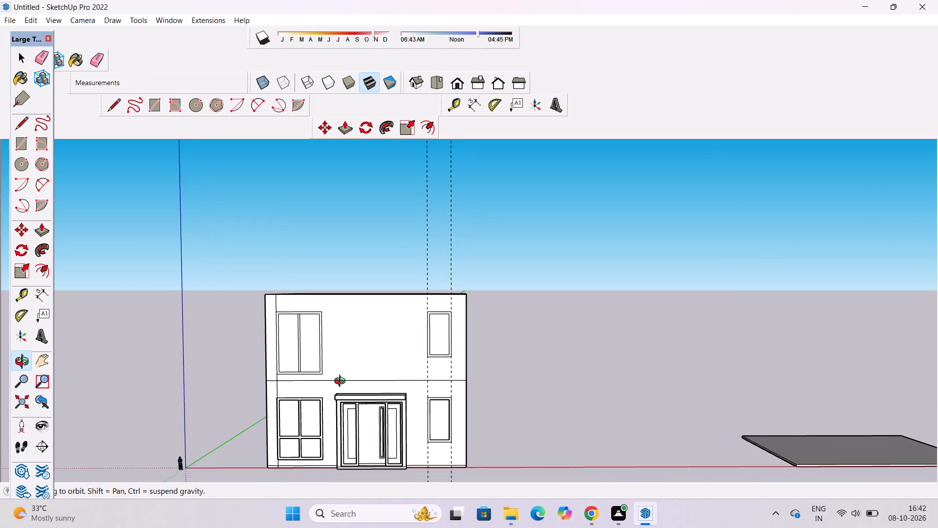
scroll(342, 382, down, 1)
scroll(342, 382, up, 2)
shift+drag(342, 382, 337, 377)
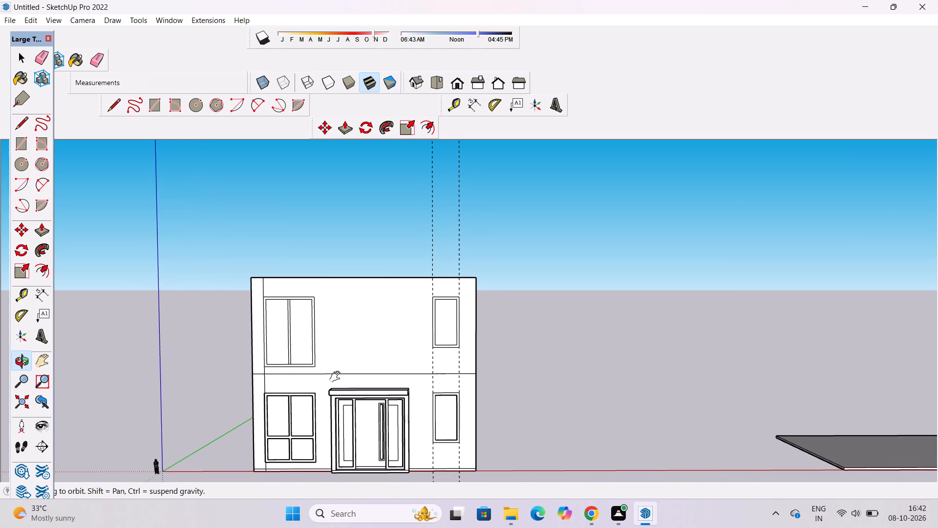
shift+scroll(334, 376, up, 3)
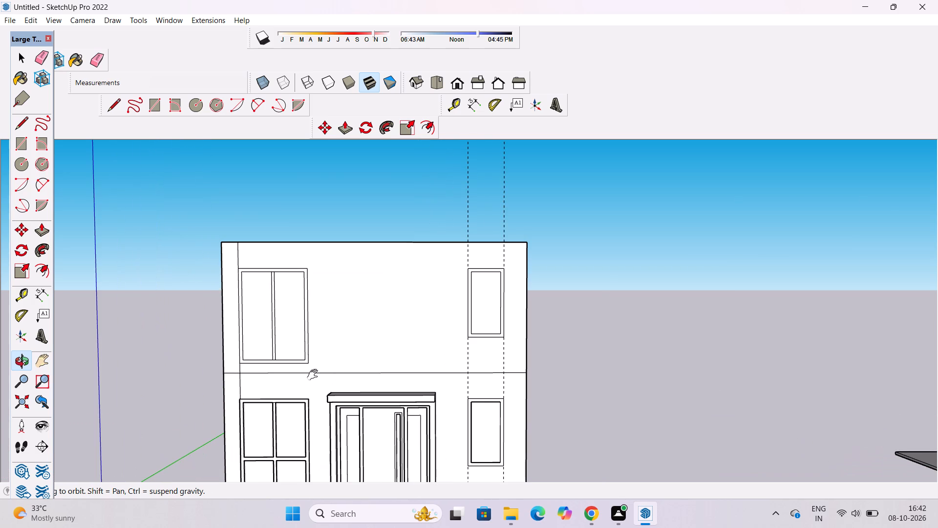
shift+scroll(315, 381, up, 3)
shift+click(315, 381)
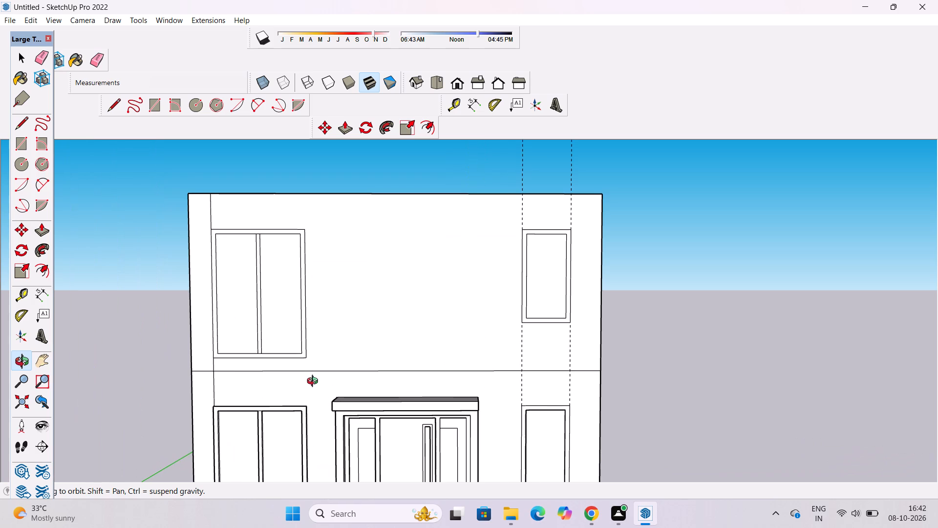
Place a vertical guide along the large upper window's edge nearest the door, and another 11' from it toward the small upper window.
key(t)
click(306, 323)
click(307, 335)
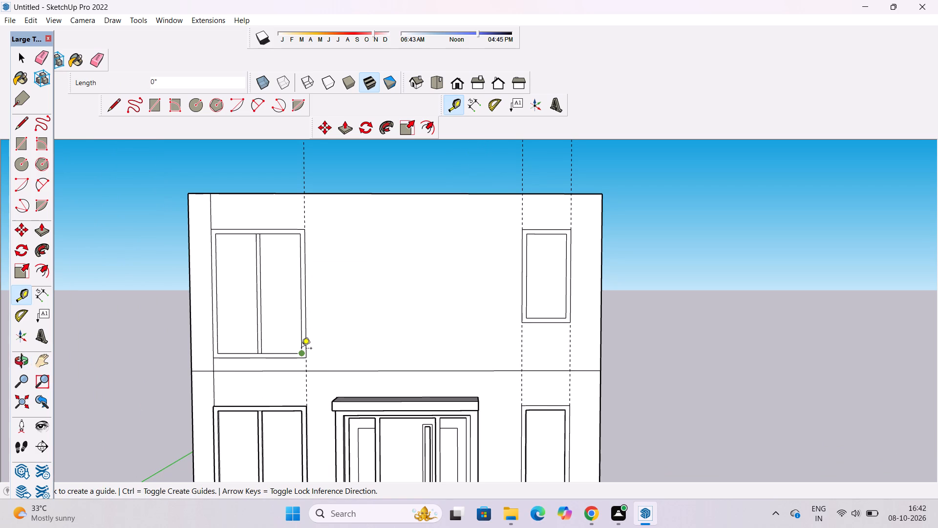
scroll(301, 349, down, 1)
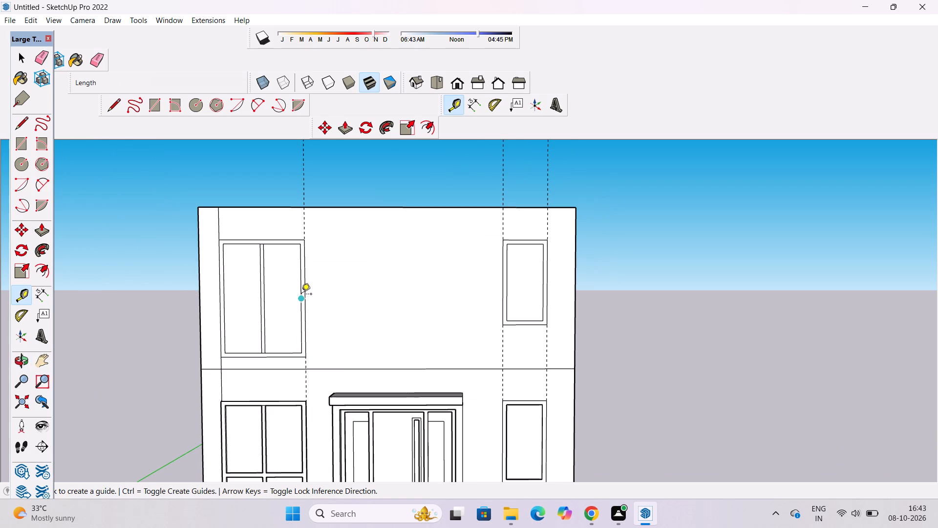
click(306, 300)
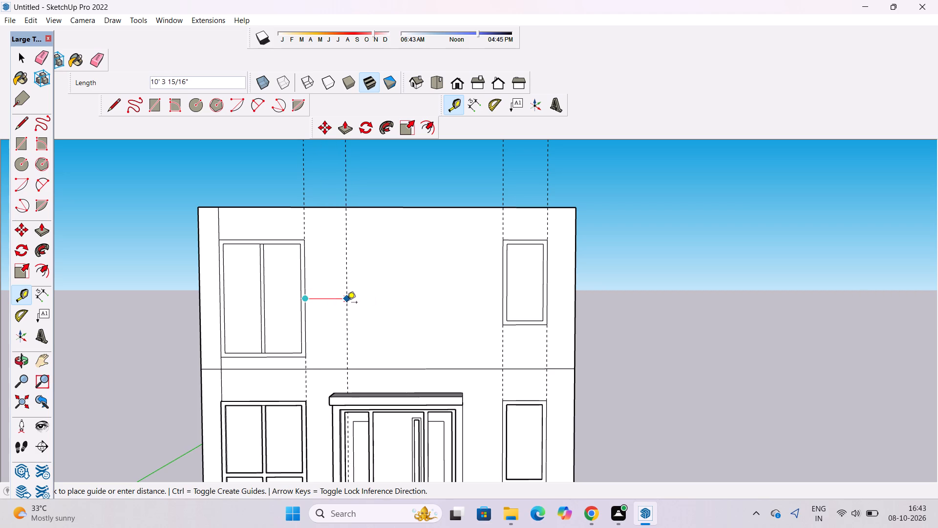
text(11')
key(Return)
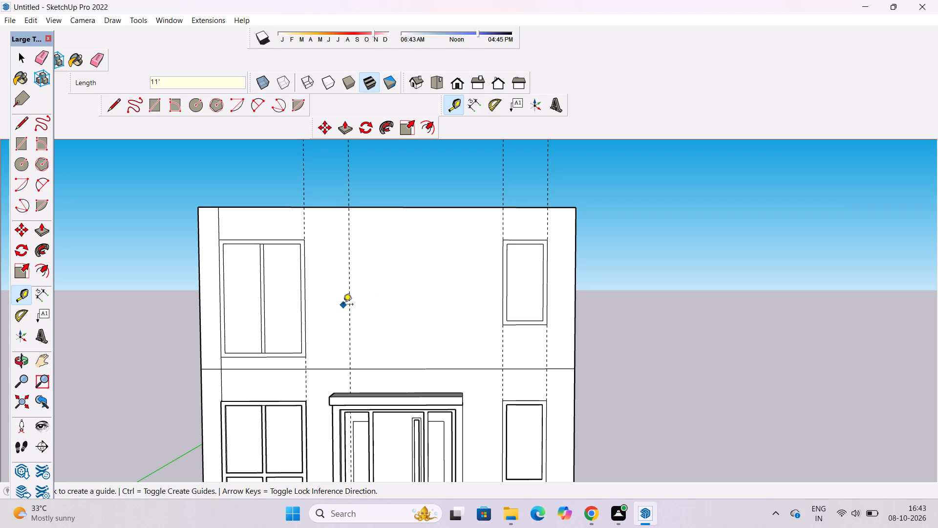
Examine the blank wall between the two upper windows and the new guides' position relative to the entrance.
key(o)
shift+drag(333, 328, 331, 318)
drag(331, 318, 339, 313)
drag(342, 330, 334, 338)
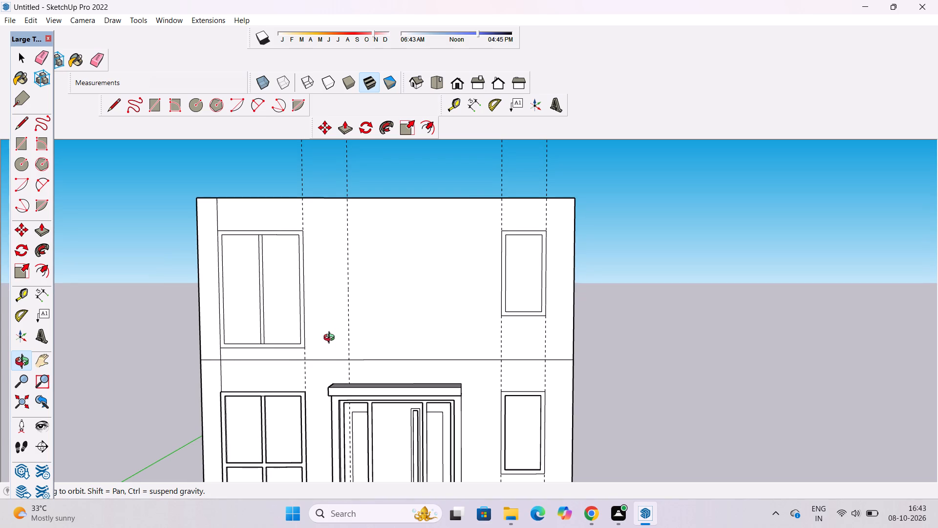
scroll(330, 345, down, 3)
shift+drag(355, 330, 347, 364)
scroll(343, 359, up, 2)
shift+drag(343, 359, 342, 349)
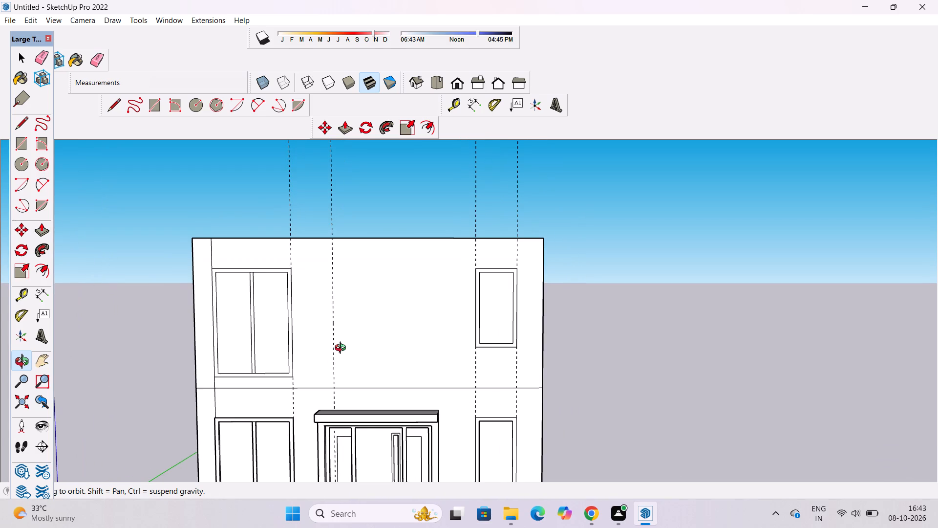
drag(342, 349, 348, 354)
scroll(343, 354, up, 3)
shift+drag(341, 354, 336, 367)
shift+drag(336, 367, 335, 367)
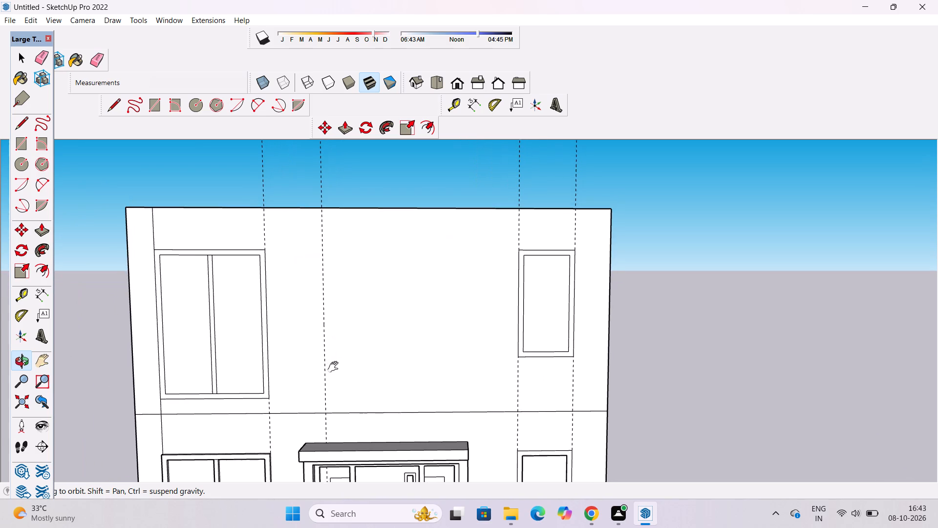
Place a vertical guide 17' from the guide beside the large upper window, toward the small upper window.
shift+drag(335, 367, 322, 371)
drag(321, 372, 315, 359)
key(t)
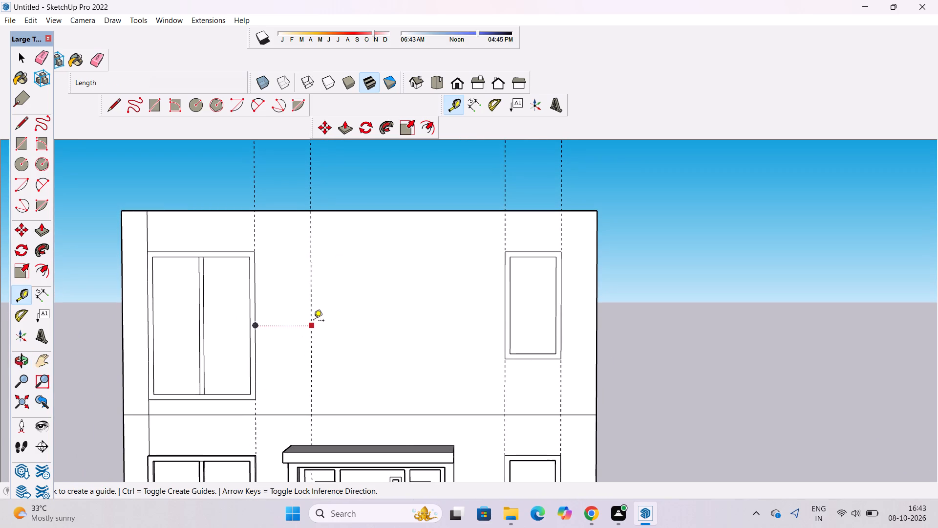
scroll(312, 307, down, 1)
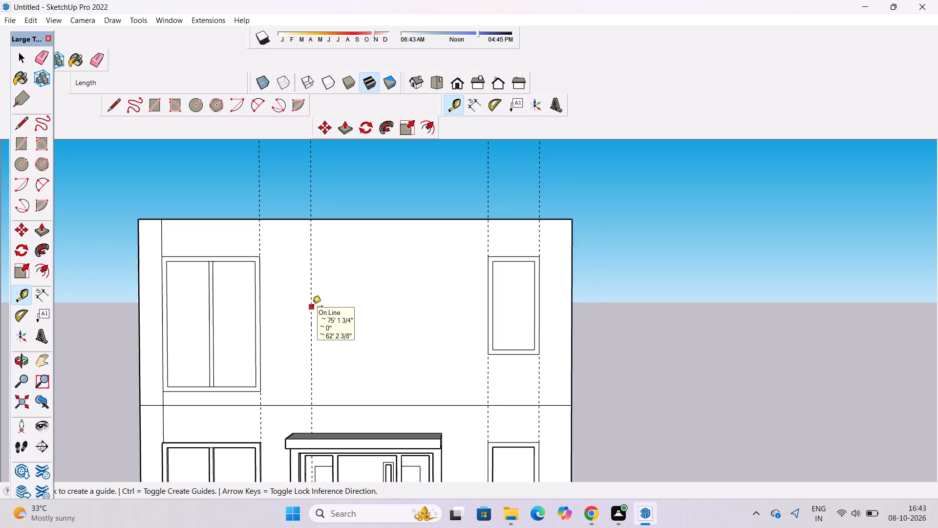
click(312, 307)
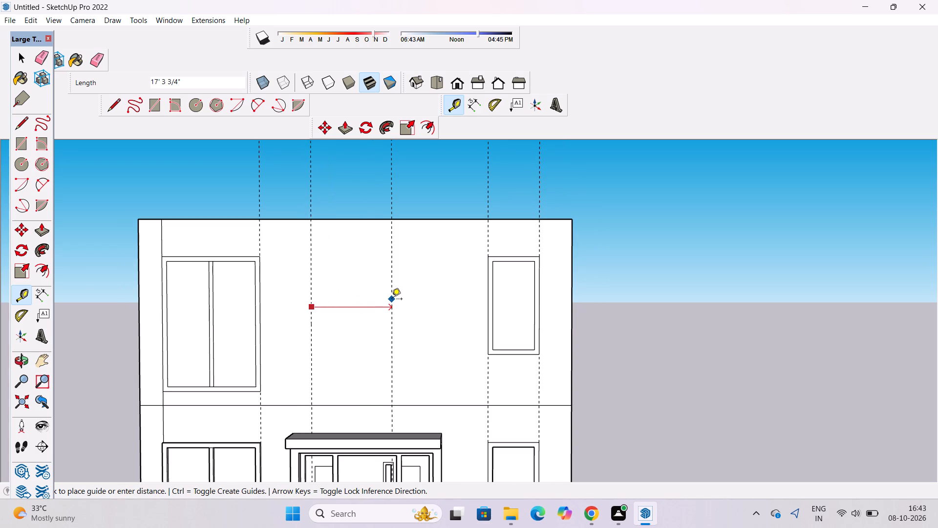
text(17')
key(Return)
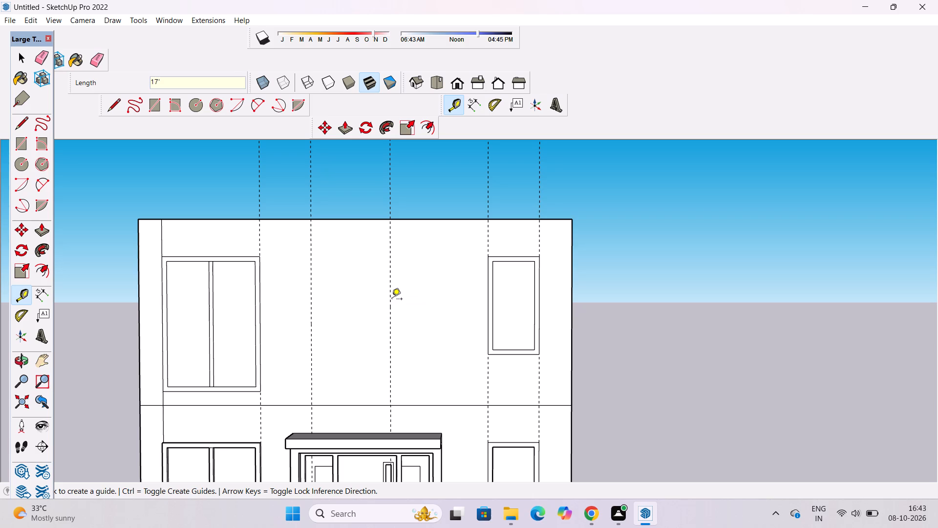
Place a horizontal guide 3' above the storey line, level with the large upper window's bottom edge.
scroll(335, 305, down, 4)
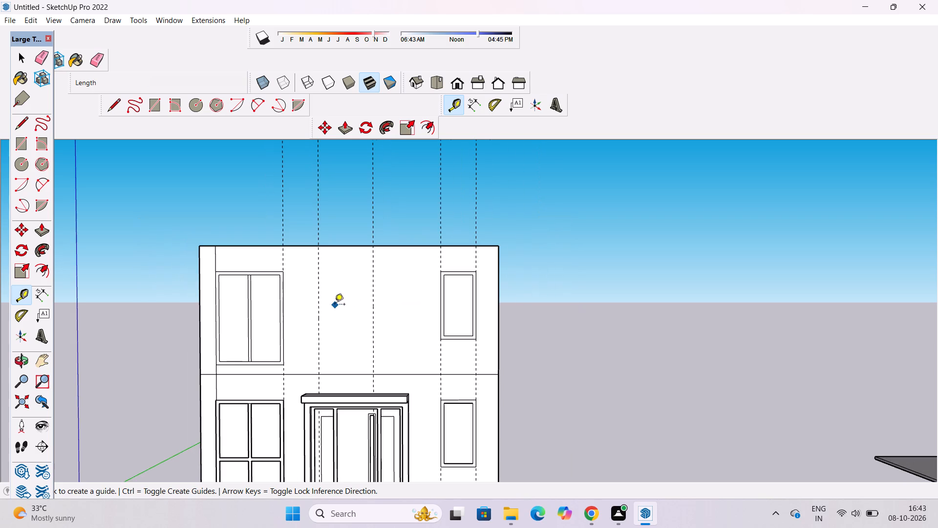
scroll(344, 374, up, 3)
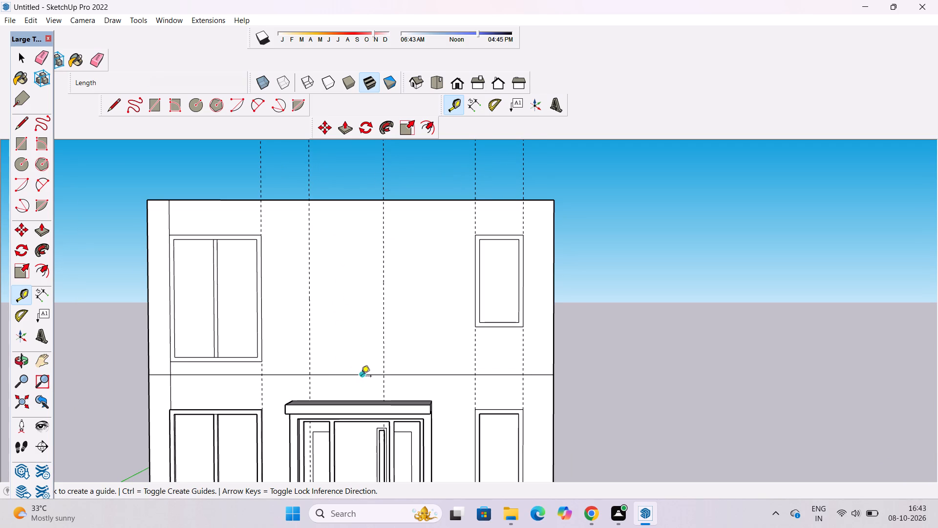
click(361, 376)
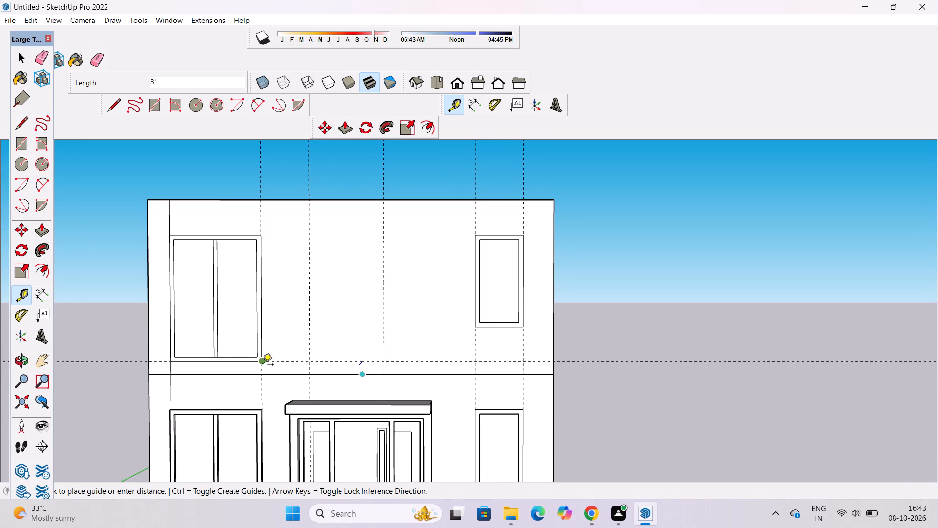
scroll(263, 365, up, 5)
click(261, 361)
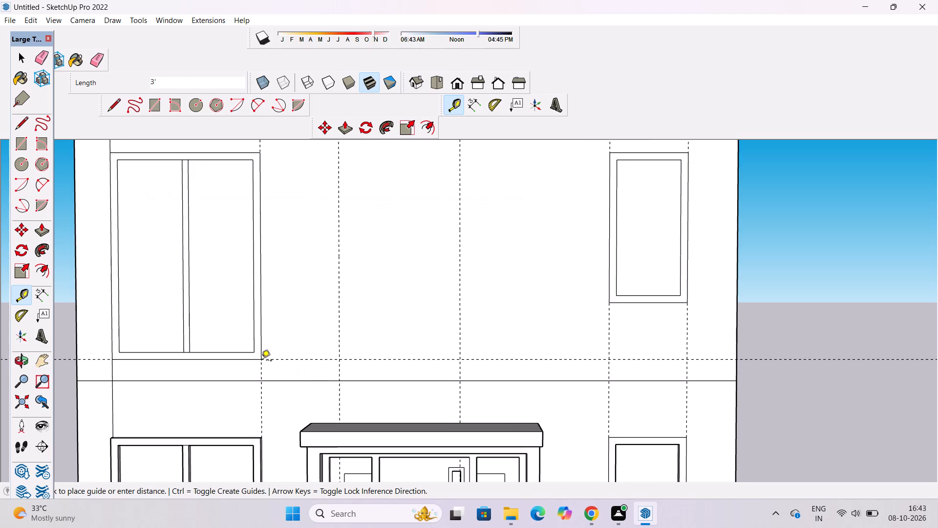
Place a second horizontal guide 29' above the first, level with the large upper window's top edge.
click(405, 359)
scroll(405, 358, down, 9)
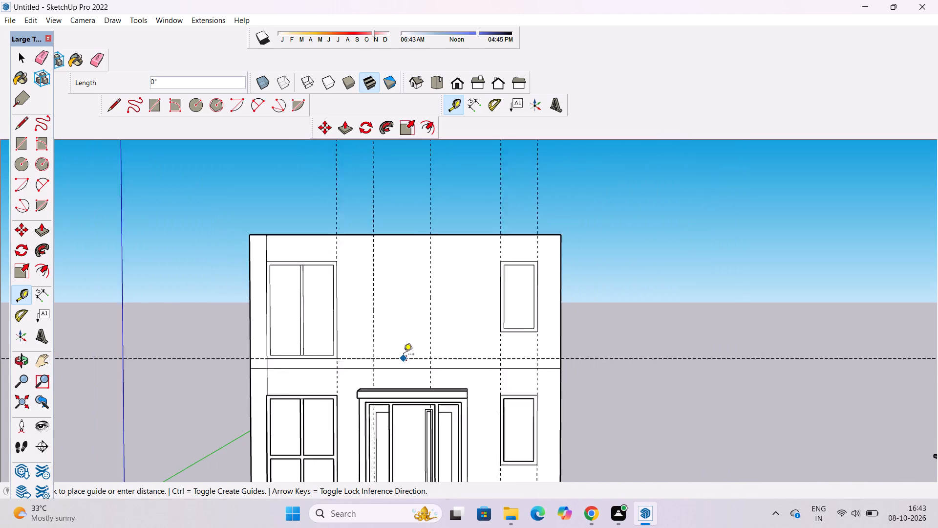
scroll(404, 355, down, 3)
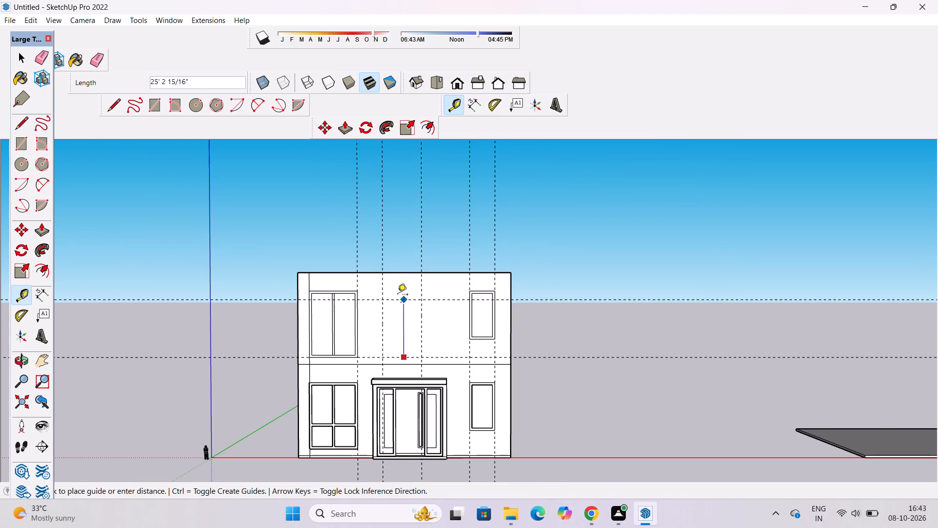
scroll(399, 269, up, 8)
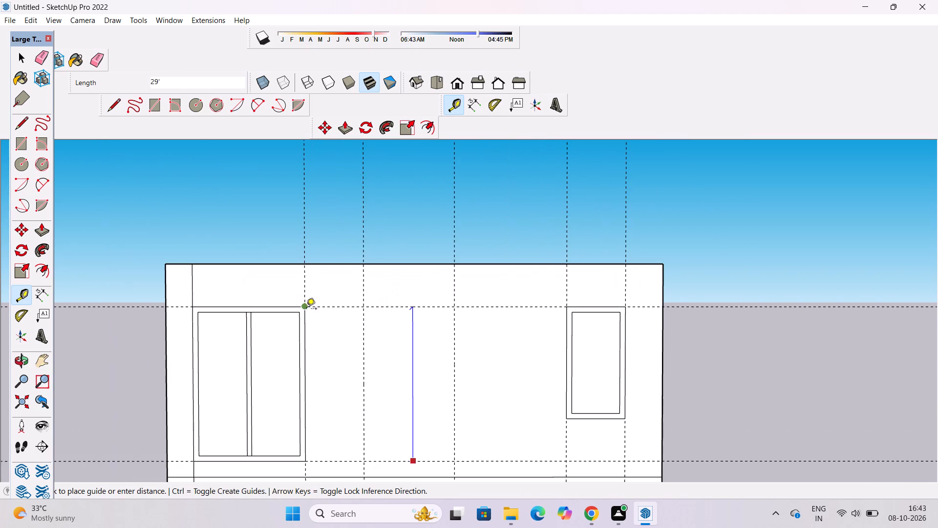
click(305, 308)
scroll(358, 300, down, 5)
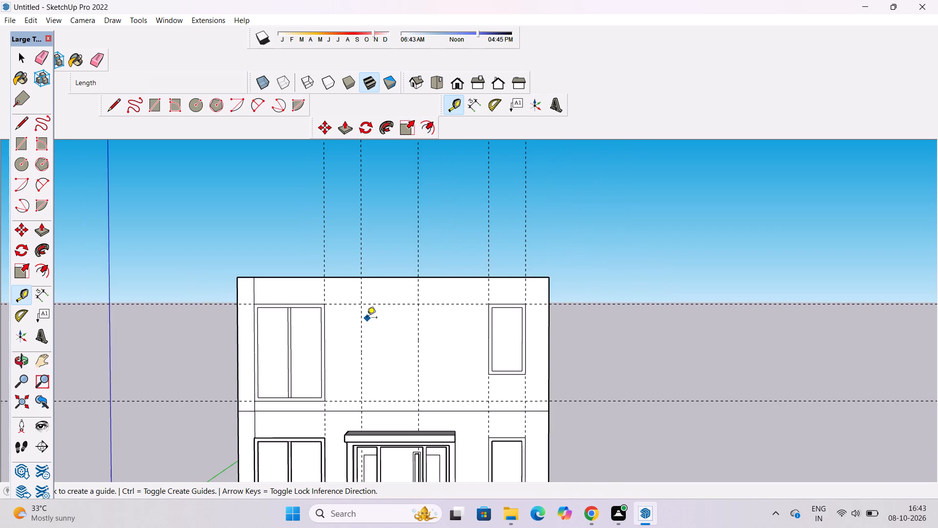
Draw a 29' high window rectangle above the entrance, bounded by the two horizontal guides and the two middle vertical guides.
key(space)
key(r)
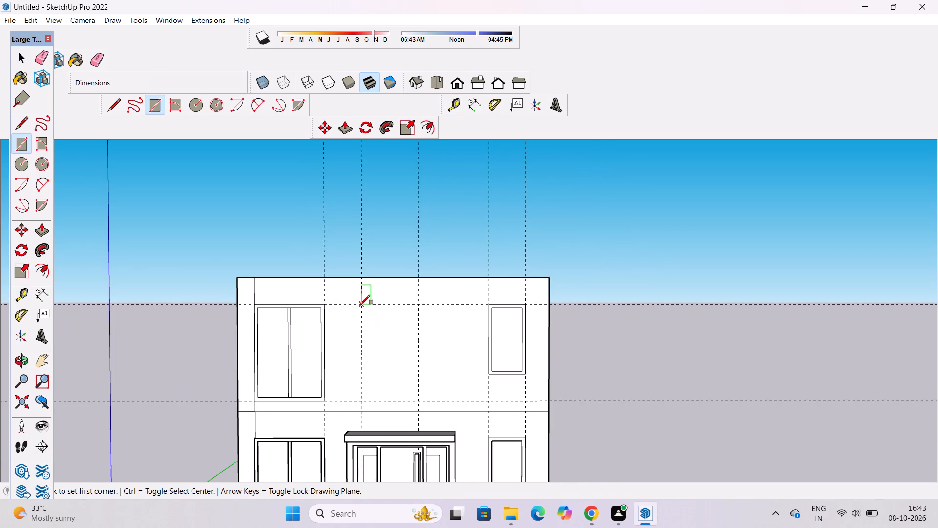
click(361, 305)
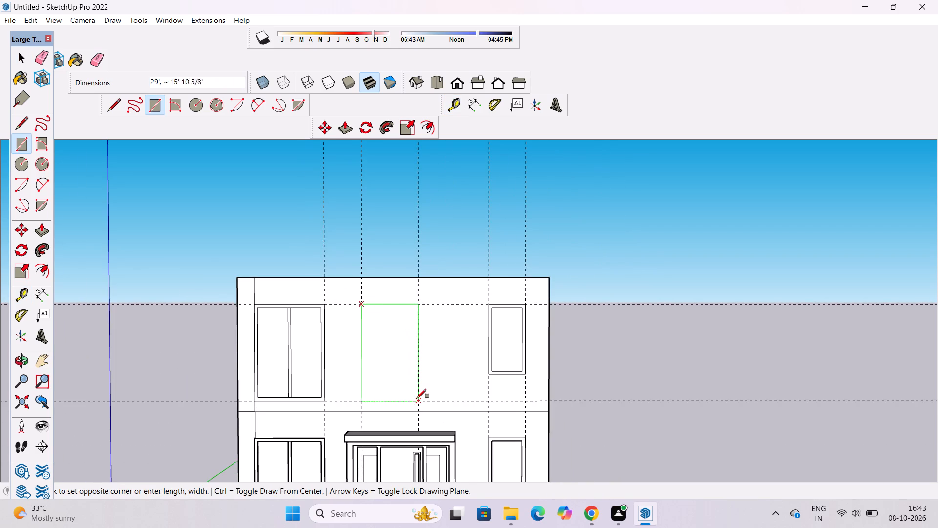
click(420, 400)
Offset the middle window rectangle inward to match the large upper window's frame width.
key(space)
text(of)
click(389, 308)
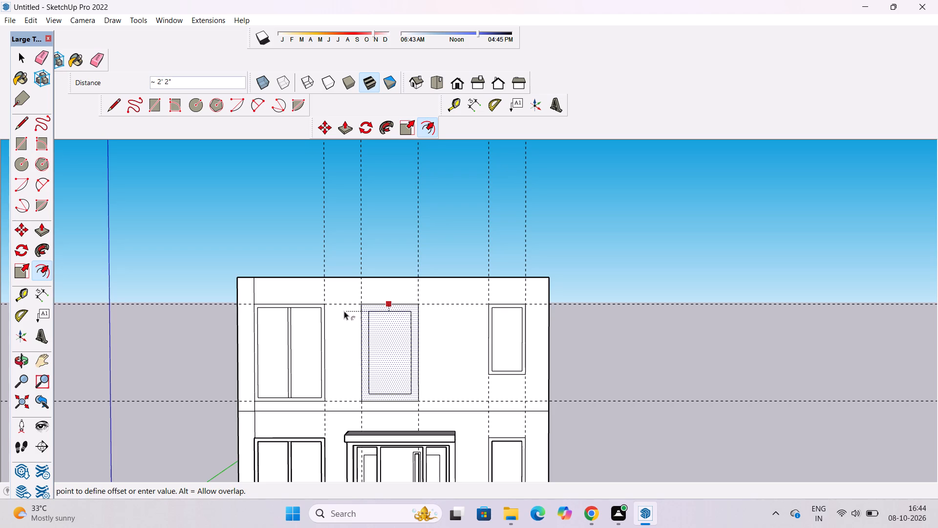
scroll(320, 308, up, 4)
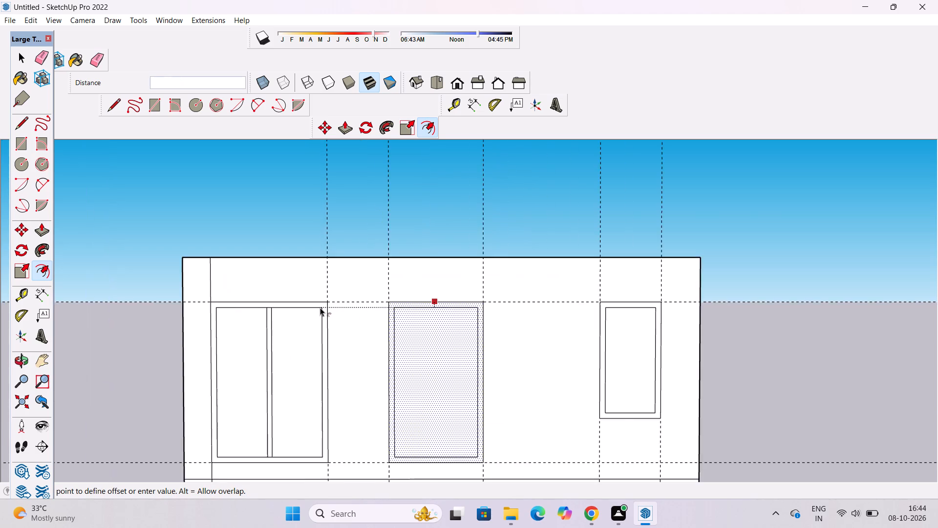
scroll(320, 308, up, 5)
click(322, 305)
key(space)
Erase the two horizontal guides at the upper windows' top and bottom edges.
scroll(304, 314, down, 4)
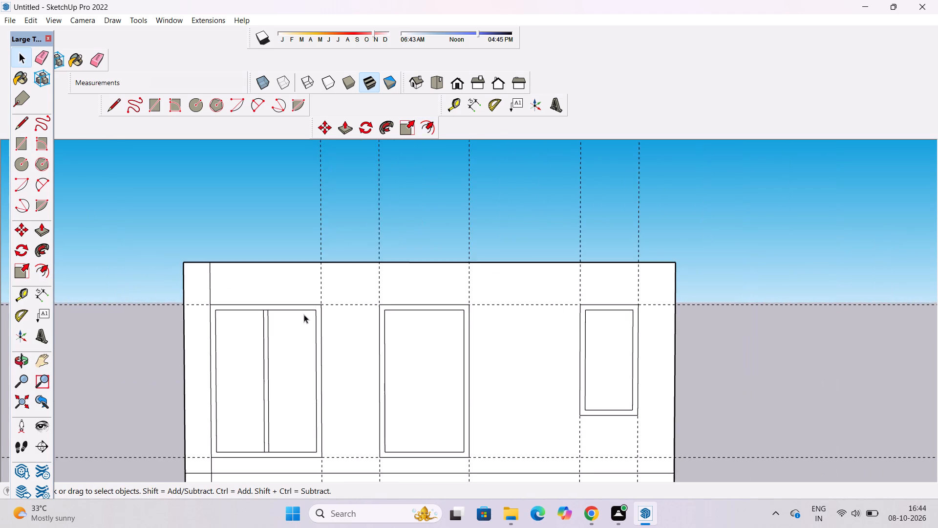
scroll(304, 314, down, 5)
key(o)
drag(355, 391, 340, 335)
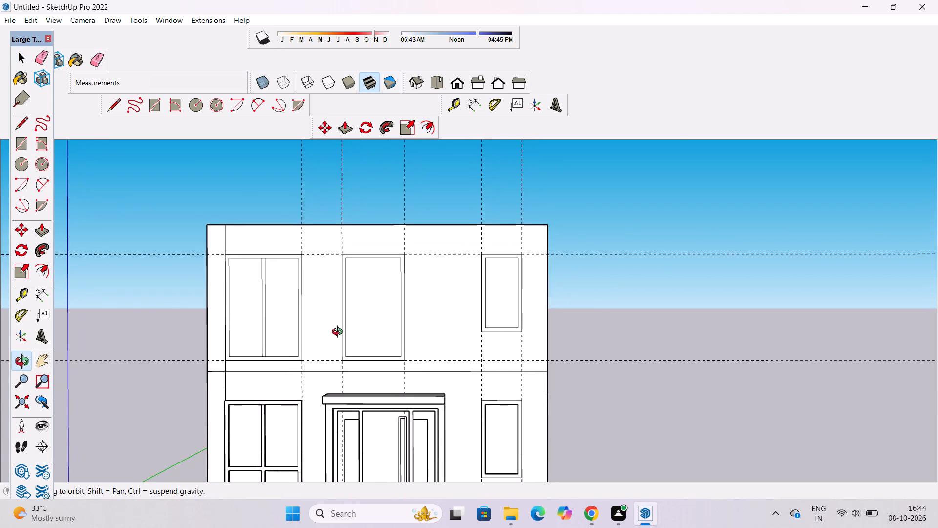
drag(340, 333, 417, 364)
scroll(418, 365, down, 5)
shift+drag(362, 393, 405, 390)
drag(407, 391, 383, 389)
shift+click(383, 389)
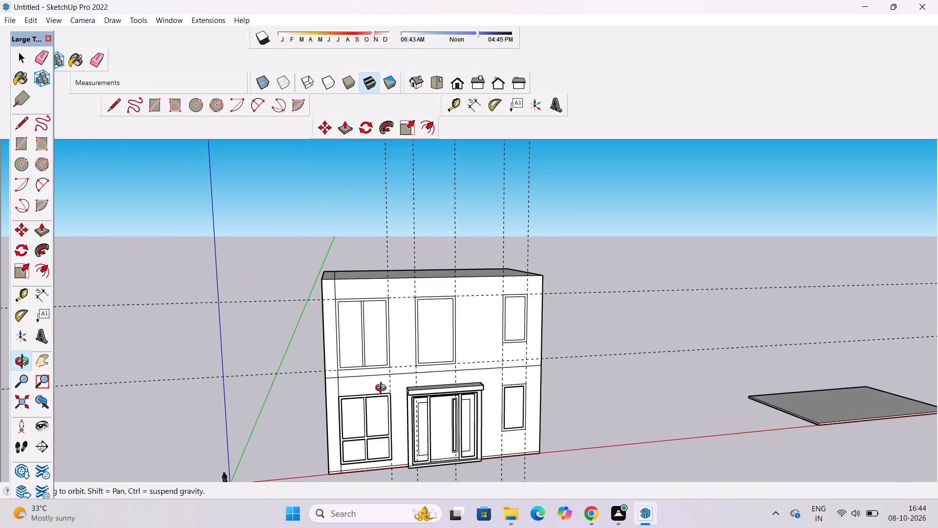
key(space)
key(e)
drag(270, 282, 284, 370)
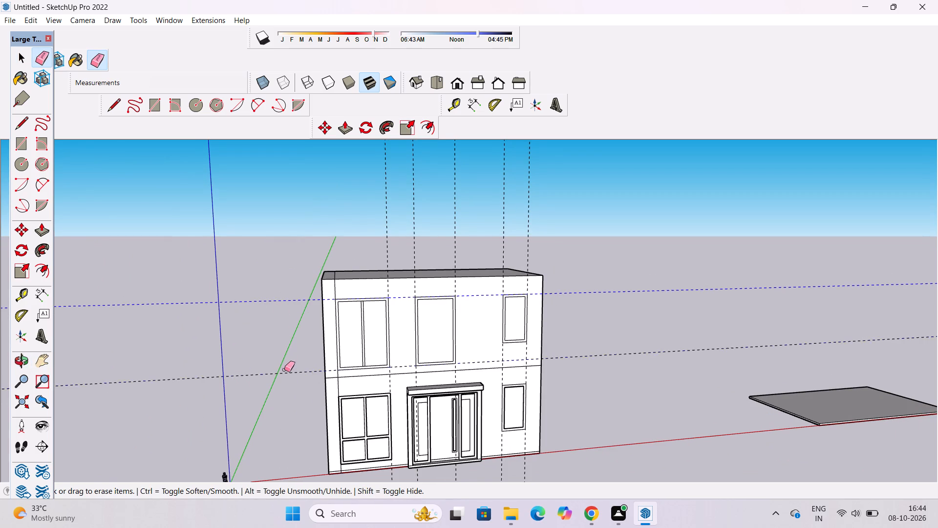
drag(284, 370, 284, 389)
Examine the front facade from several angles and distances, checking the middle upper window against the other windows and the entrance.
scroll(271, 383, down, 4)
scroll(265, 383, up, 4)
key(o)
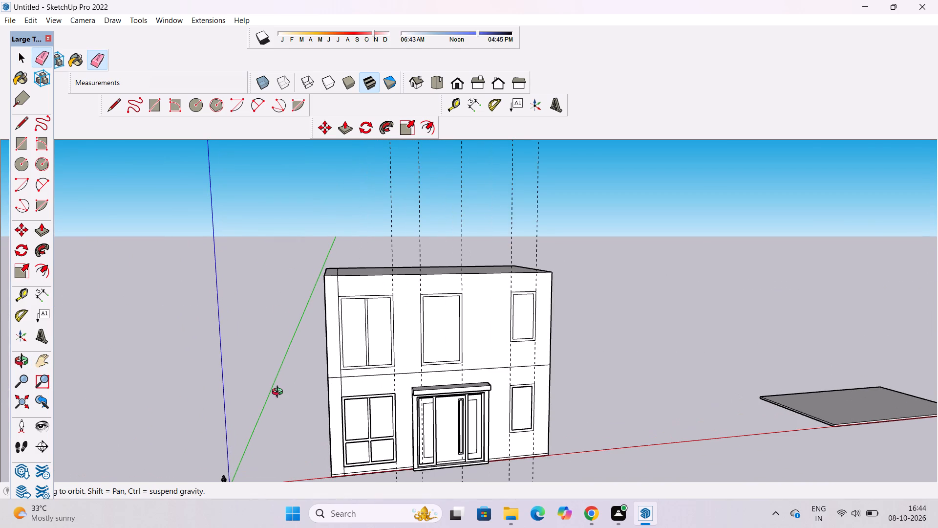
shift+drag(313, 362, 306, 383)
scroll(305, 384, down, 3)
drag(364, 378, 337, 331)
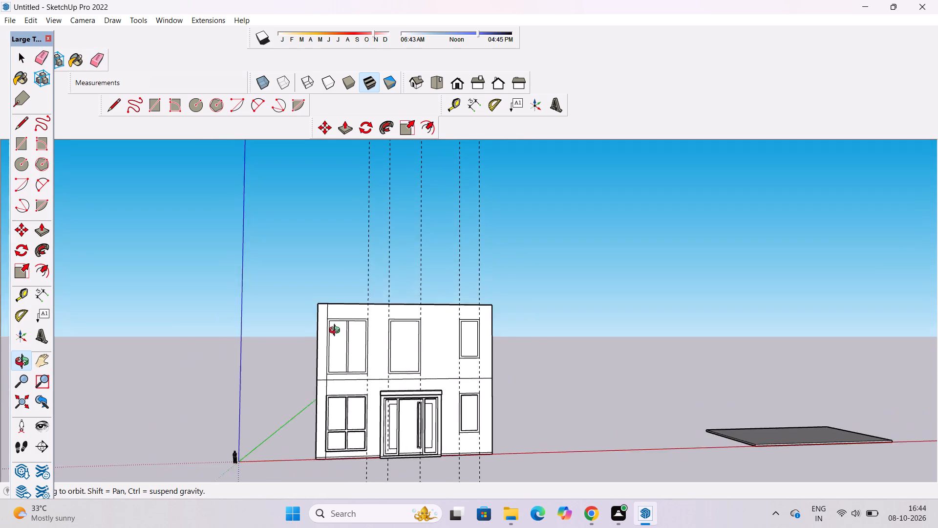
drag(337, 331, 293, 331)
drag(292, 331, 307, 347)
scroll(307, 347, down, 3)
scroll(307, 347, up, 3)
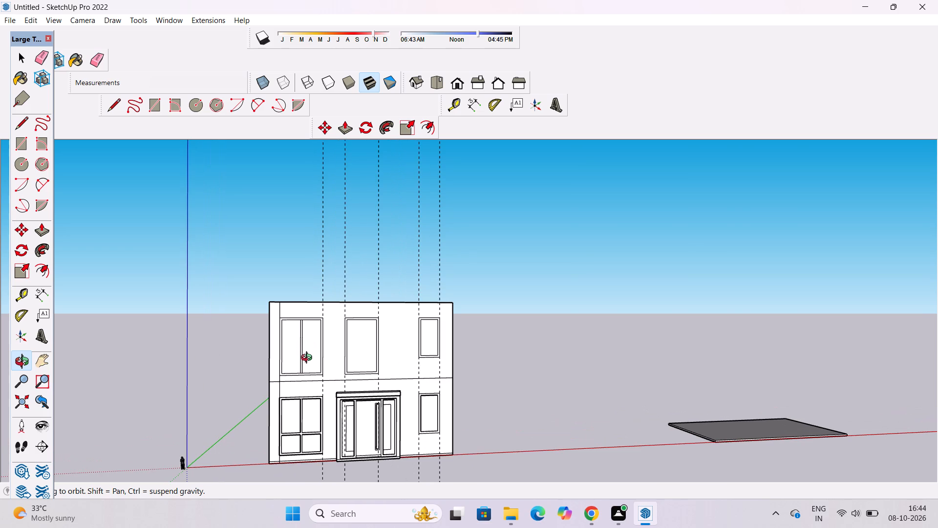
shift+drag(310, 361, 295, 334)
drag(295, 334, 292, 343)
scroll(292, 351, up, 2)
drag(292, 351, 298, 364)
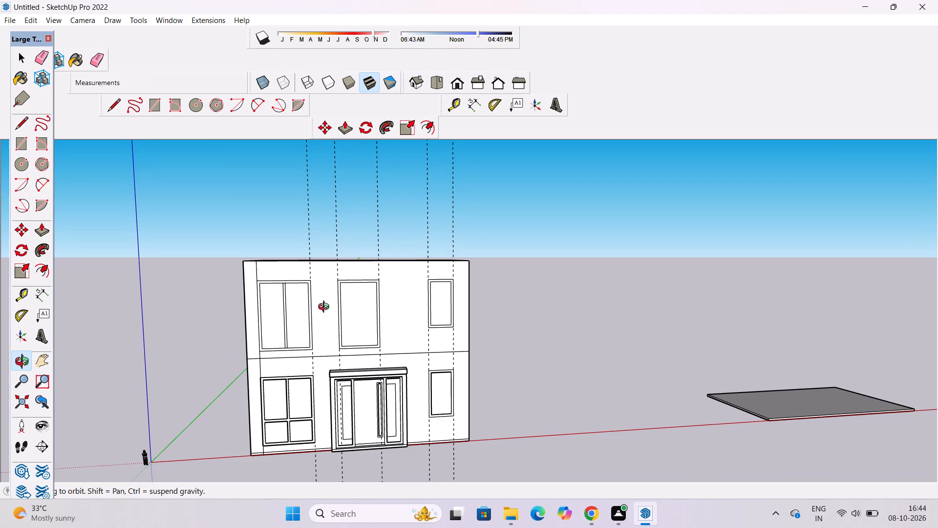
shift+drag(328, 307, 328, 312)
drag(328, 312, 302, 317)
scroll(316, 308, up, 2)
shift+drag(326, 296, 298, 297)
scroll(312, 293, up, 2)
shift+drag(313, 293, 295, 294)
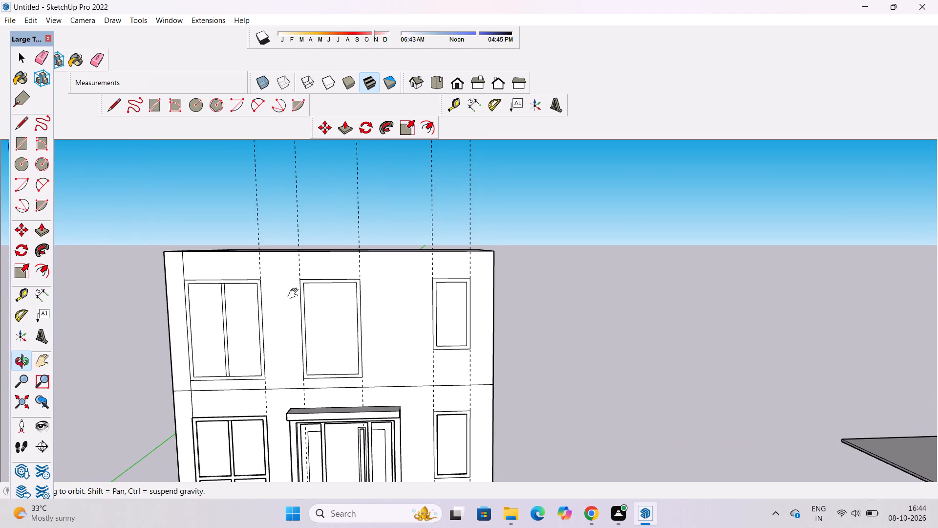
shift+drag(295, 294, 313, 294)
shift+drag(341, 296, 348, 296)
drag(348, 296, 334, 298)
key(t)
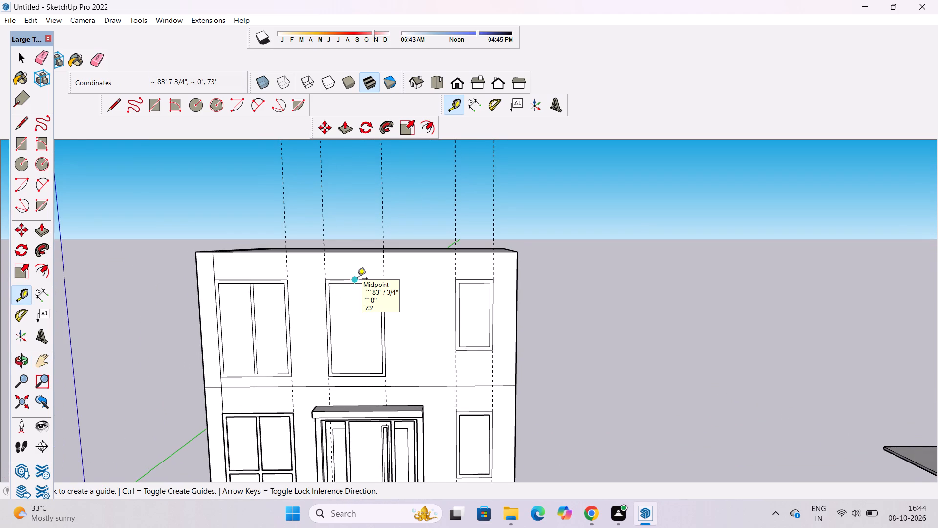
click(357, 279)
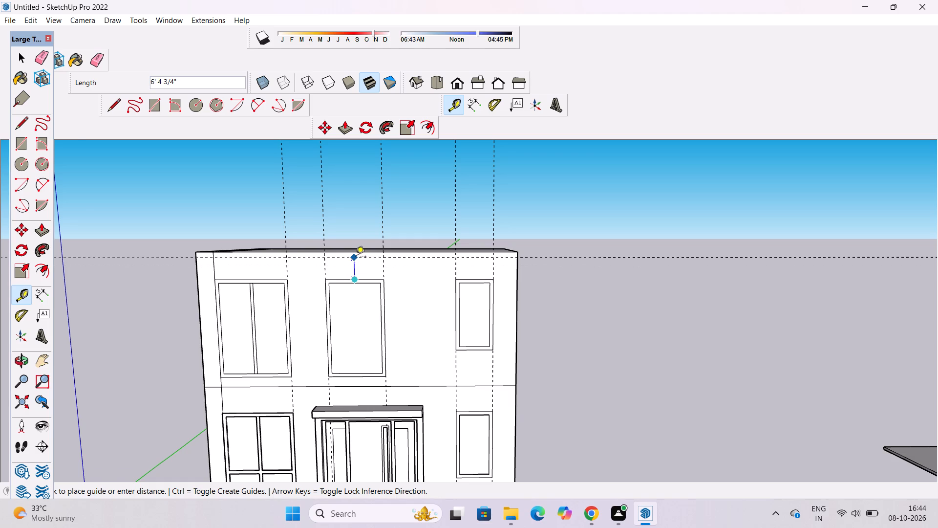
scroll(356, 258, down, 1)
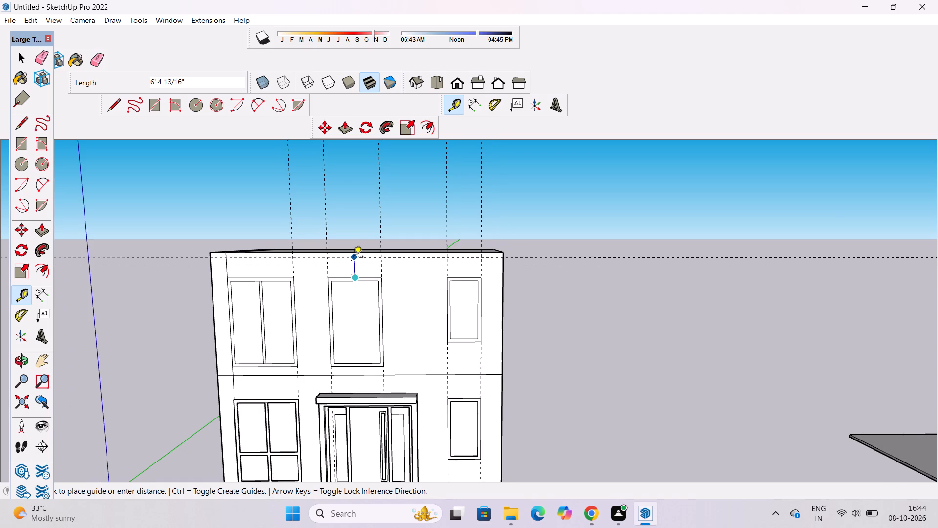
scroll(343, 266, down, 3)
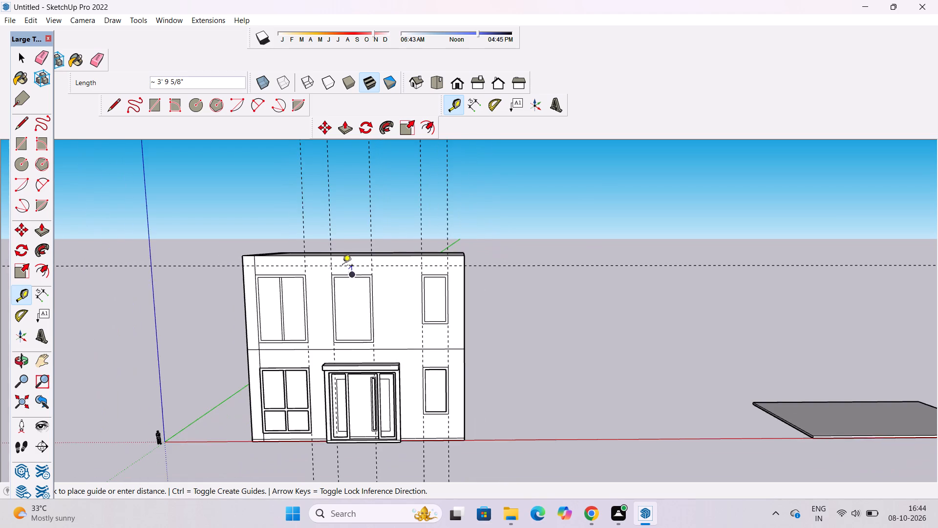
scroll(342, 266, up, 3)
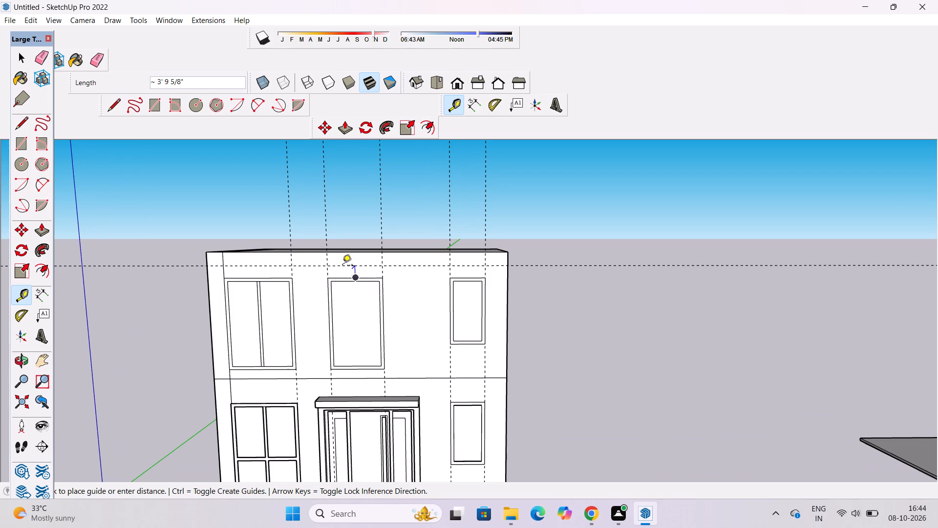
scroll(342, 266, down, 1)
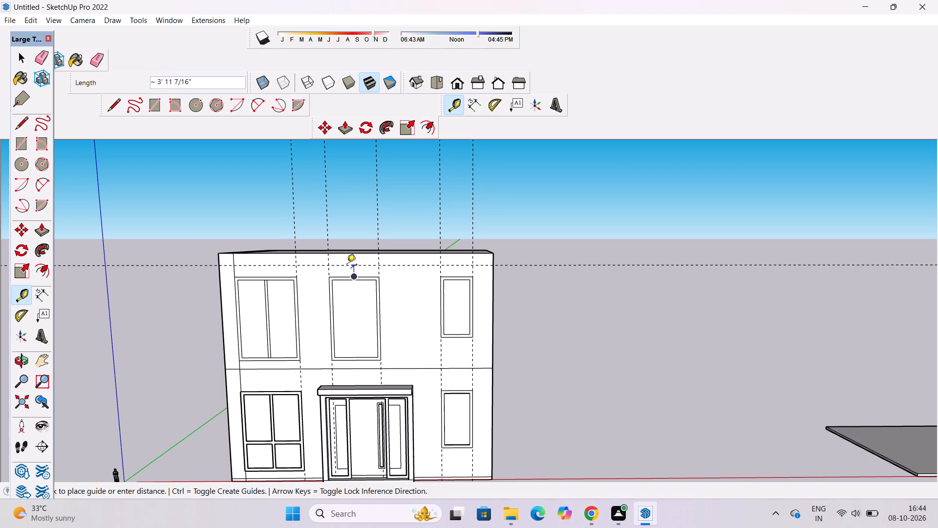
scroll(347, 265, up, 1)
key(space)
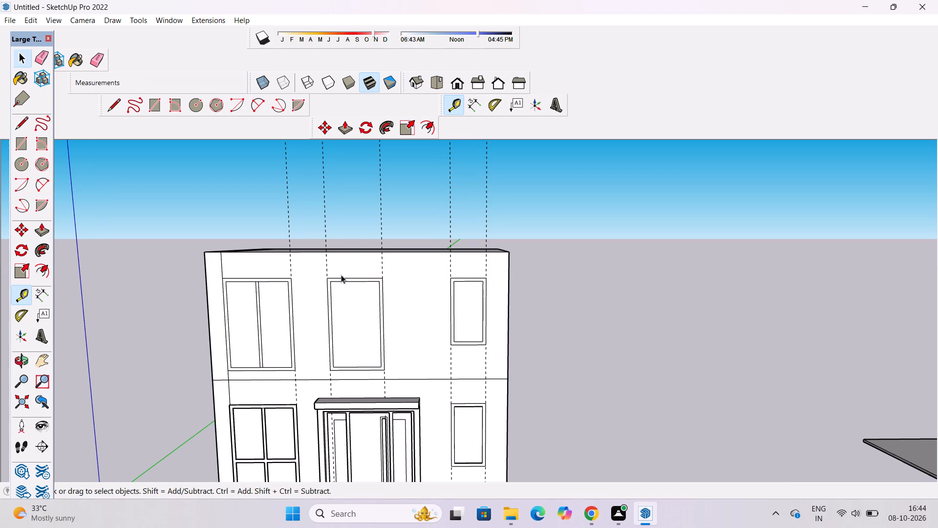
Push the large roof face down by 3', leaving out the narrow strip along the building's side edge.
key(o)
drag(337, 286, 352, 333)
shift+drag(358, 324, 403, 335)
shift+scroll(371, 314, up, 3)
shift+drag(371, 308, 382, 321)
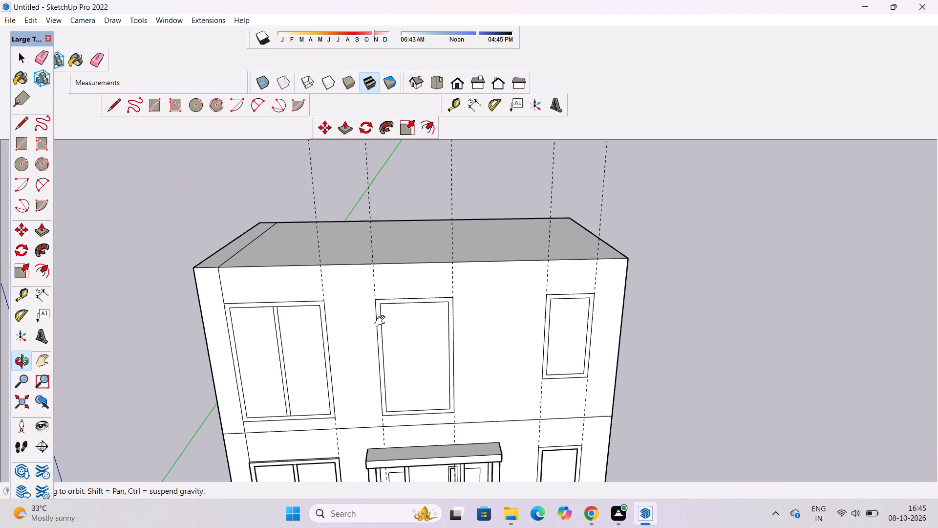
shift+drag(382, 321, 391, 341)
shift+drag(389, 341, 386, 351)
key(space)
click(405, 281)
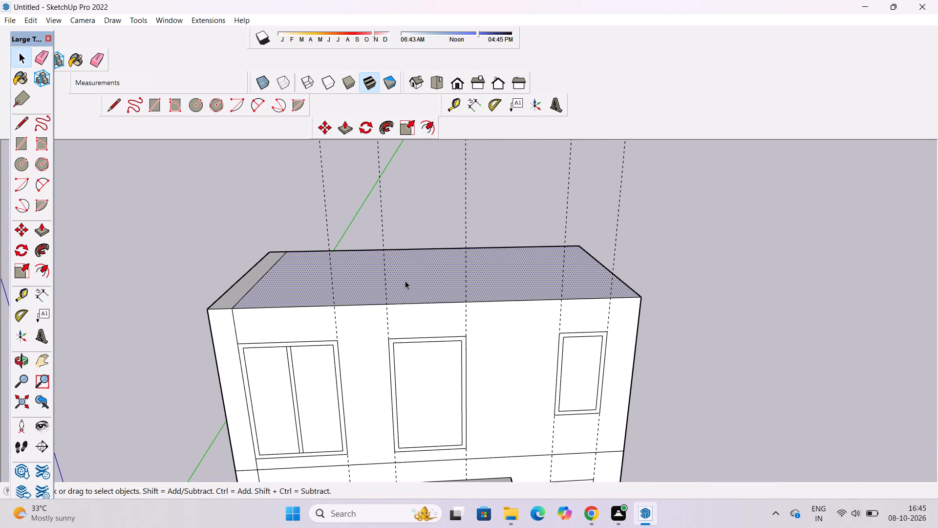
key(p)
click(405, 281)
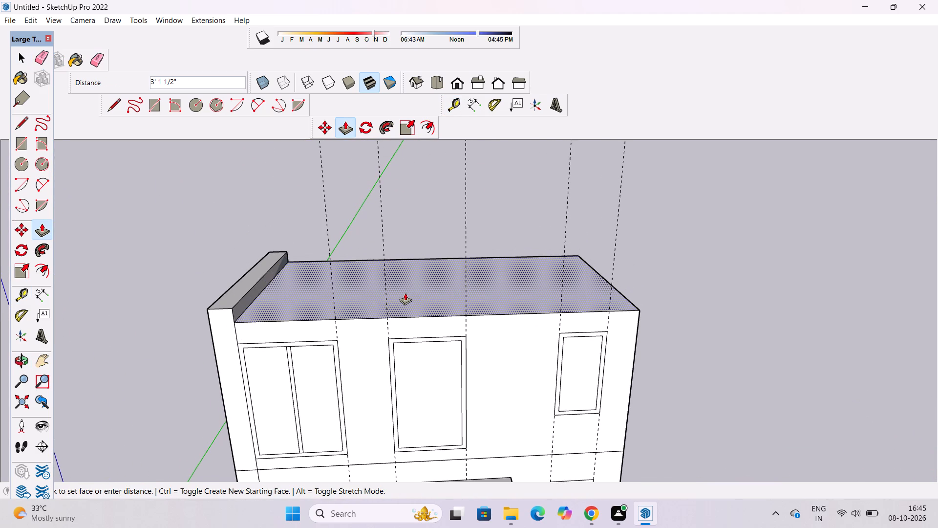
text(3')
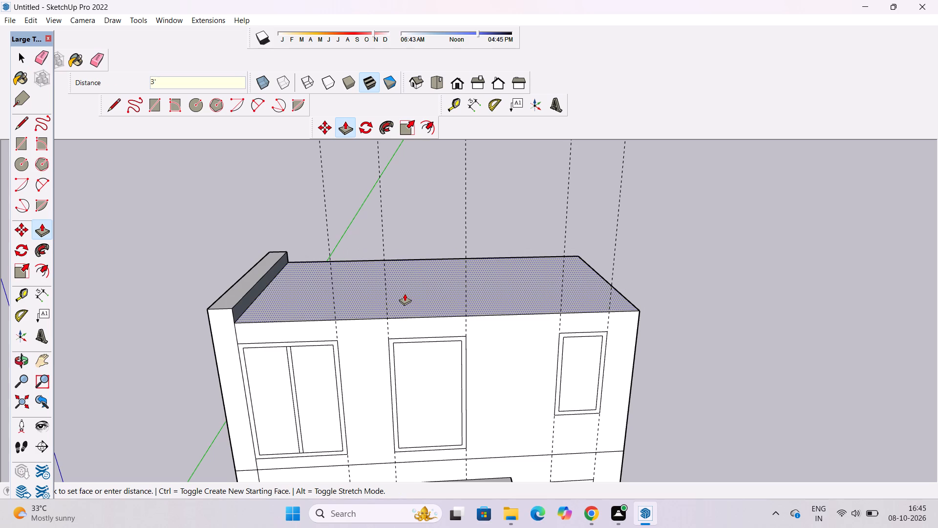
key(Return)
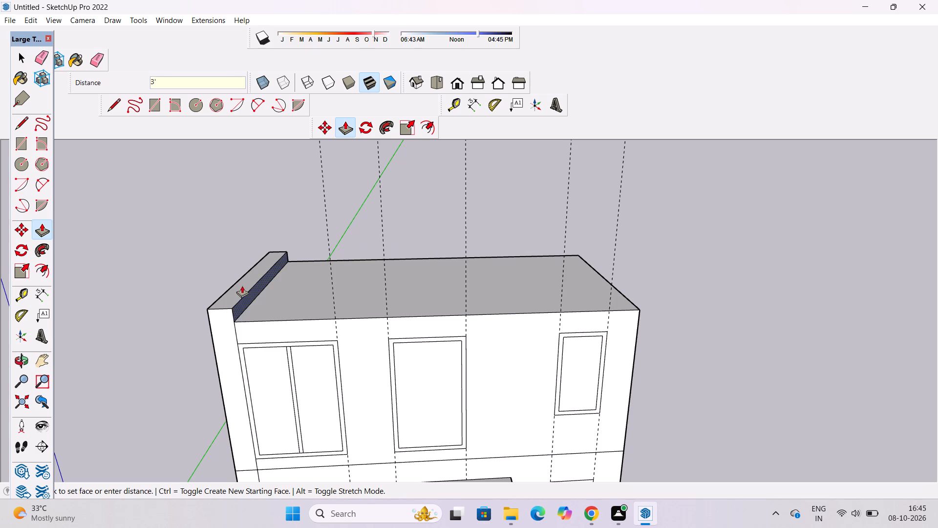
Push the narrow roof strip at the side edge down to the level of the main roof face.
click(240, 287)
click(271, 318)
key(space)
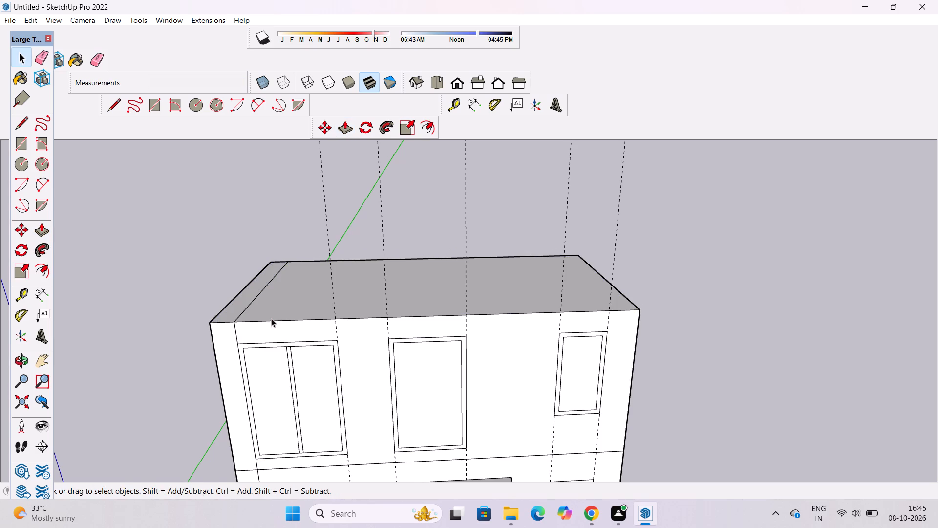
Examine the whole two-storey block from the front and both sides, checking the roof level and upper window outlines.
key(o)
scroll(275, 335, down, 5)
drag(307, 359, 323, 293)
drag(327, 357, 314, 324)
shift+drag(302, 329, 354, 333)
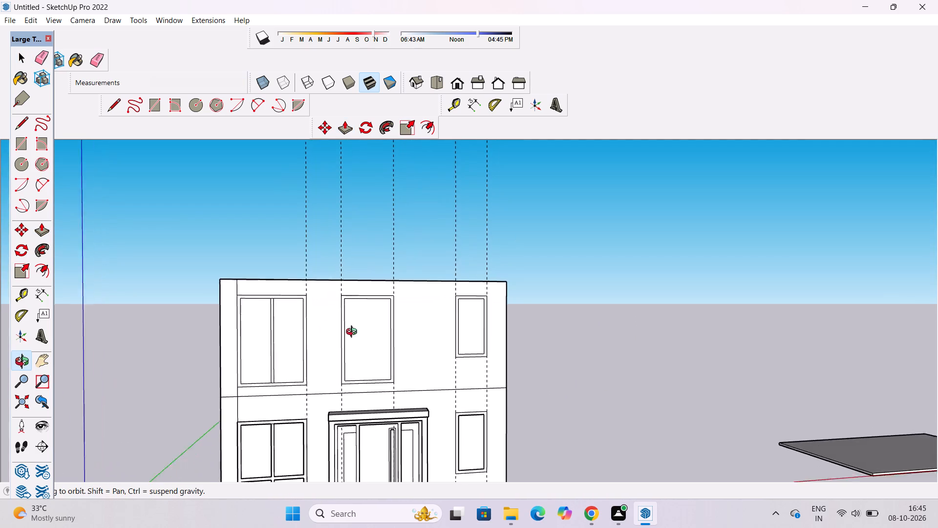
shift+drag(354, 333, 407, 383)
scroll(405, 386, down, 4)
shift+drag(408, 395, 285, 277)
shift+drag(294, 277, 358, 284)
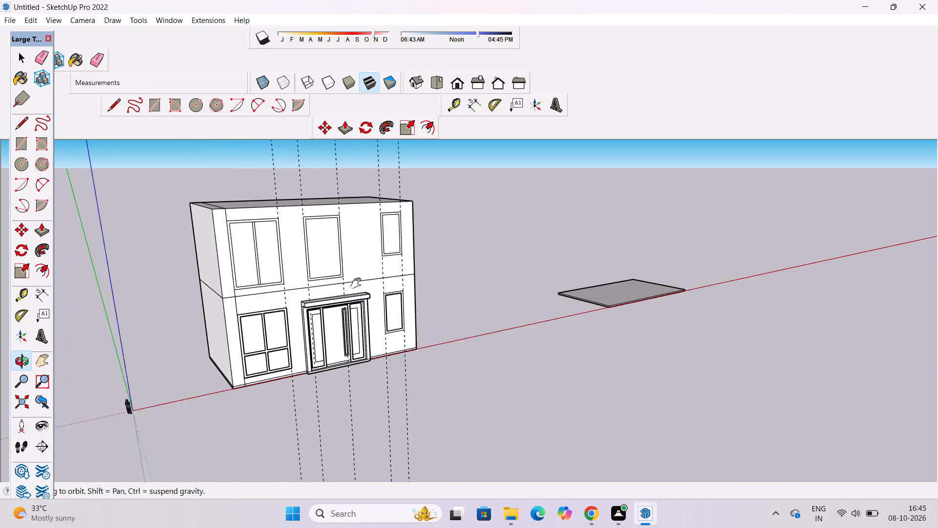
shift+drag(358, 284, 205, 286)
shift+drag(426, 230, 399, 287)
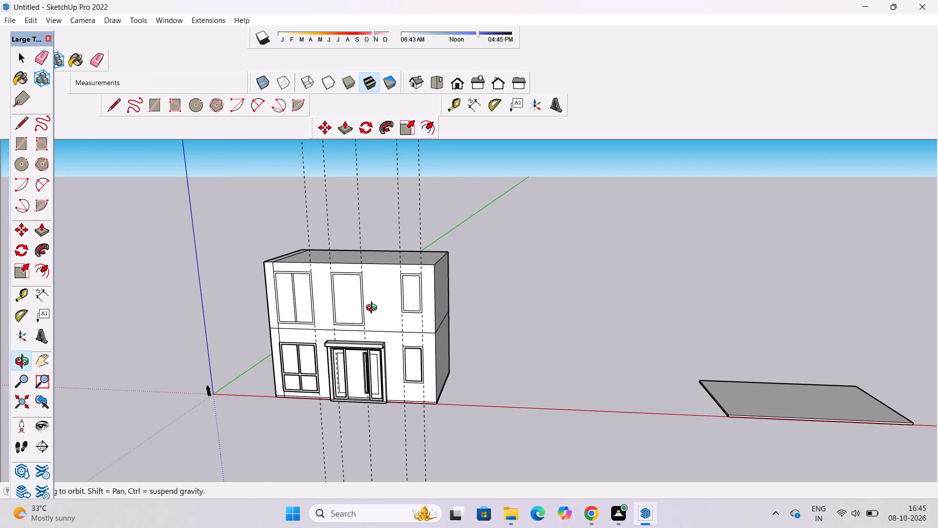
scroll(374, 309, down, 3)
scroll(332, 328, up, 2)
drag(280, 317, 462, 307)
shift+drag(434, 339, 431, 336)
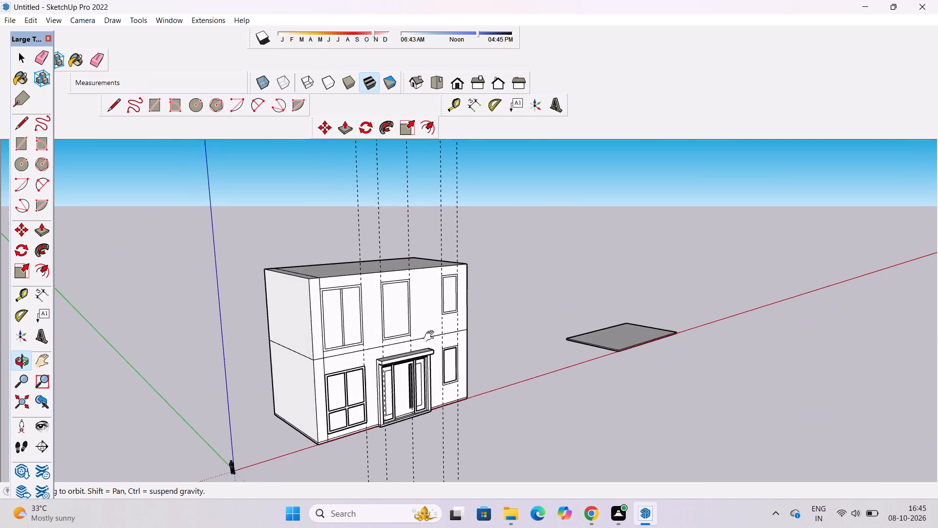
shift+drag(431, 336, 418, 291)
shift+drag(353, 314, 325, 312)
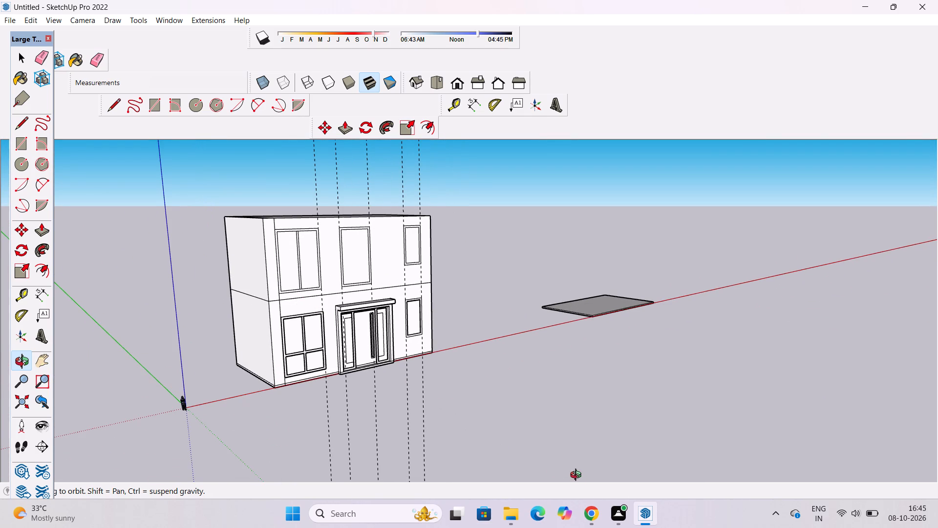
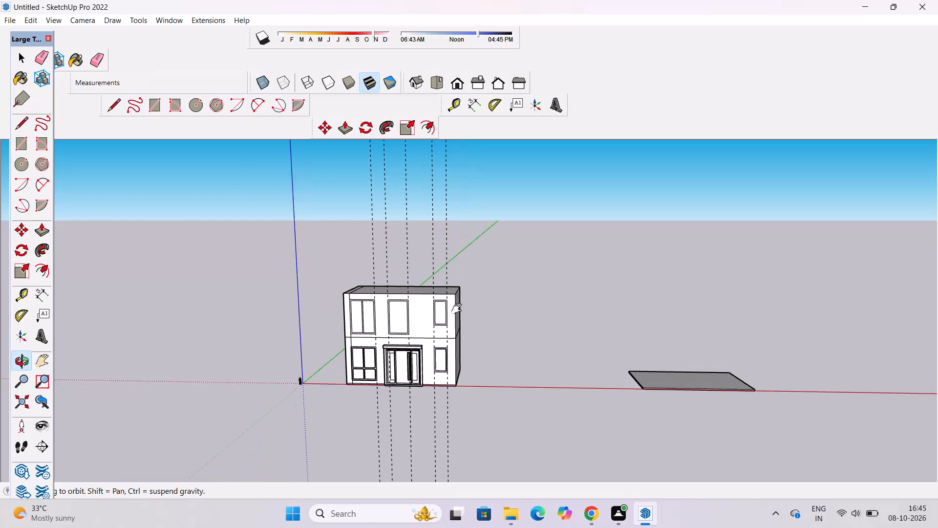
Examine the two-storey block from the front, above and the side, comparing the roof face with the front windows.
scroll(266, 307, up, 2)
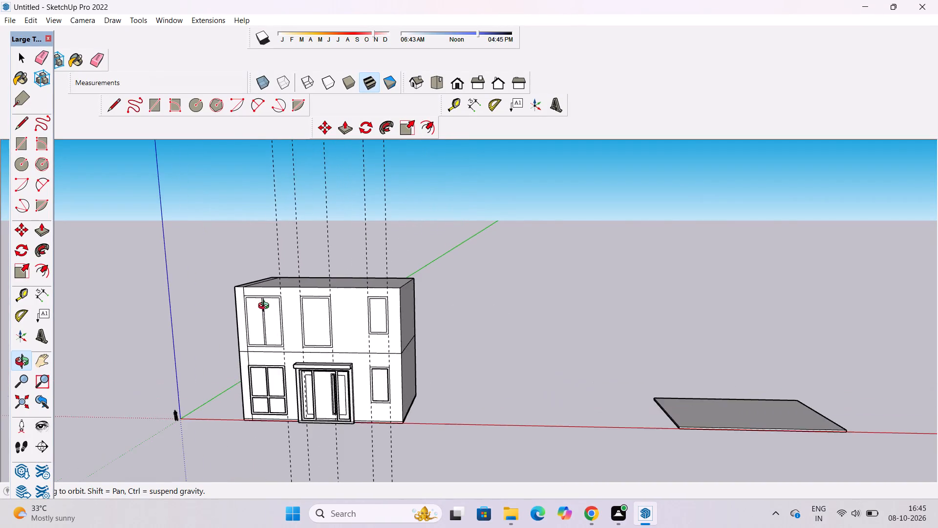
scroll(266, 307, up, 5)
shift+drag(283, 354, 296, 291)
drag(287, 293, 455, 406)
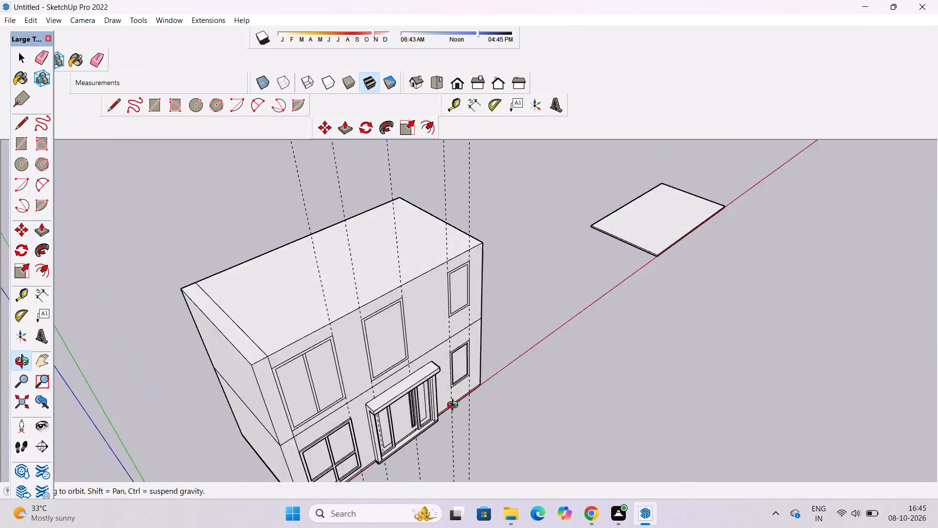
drag(455, 406, 324, 372)
scroll(358, 278, down, 3)
shift+drag(365, 273, 371, 352)
drag(372, 362, 374, 338)
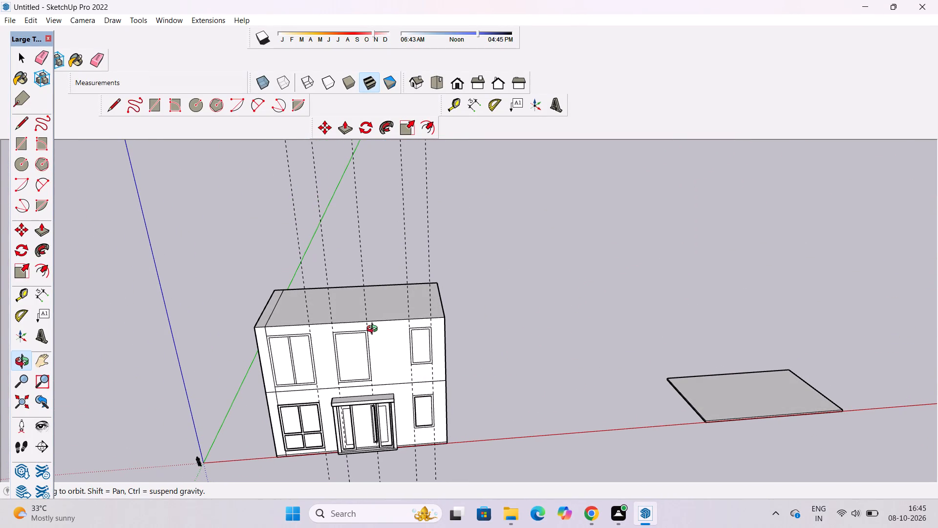
shift+drag(374, 351, 372, 237)
shift+drag(318, 270, 323, 304)
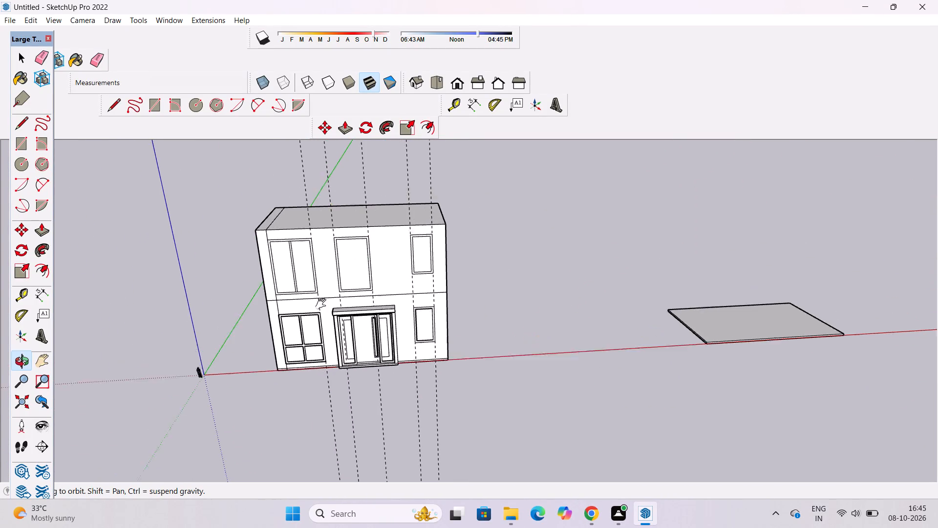
shift+drag(323, 304, 324, 308)
scroll(320, 296, up, 3)
scroll(310, 264, down, 5)
scroll(314, 250, up, 5)
drag(292, 265, 443, 319)
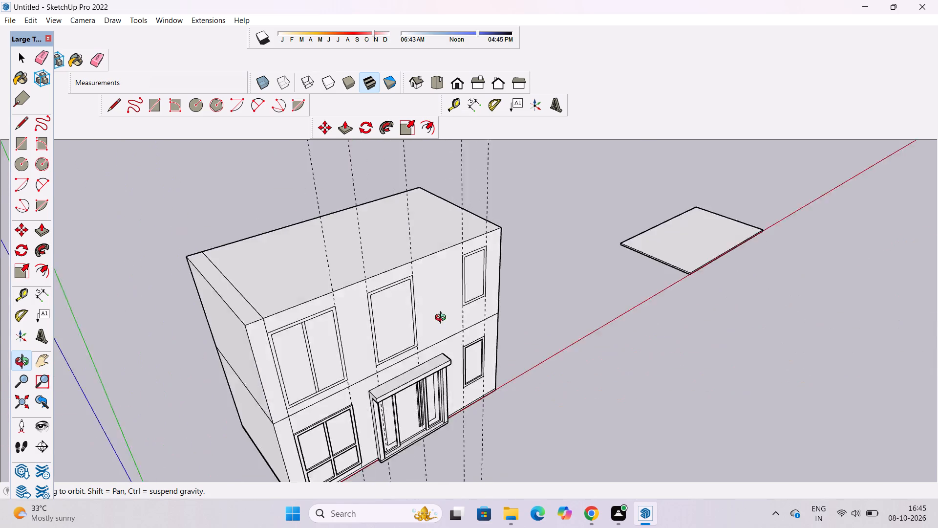
drag(443, 319, 501, 355)
scroll(448, 352, down, 4)
drag(582, 359, 490, 335)
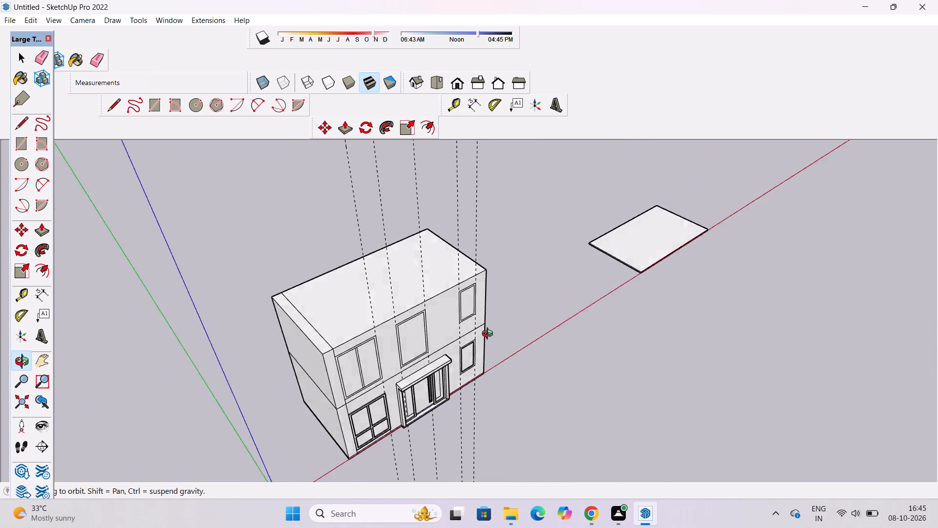
drag(490, 335, 375, 344)
scroll(376, 360, up, 5)
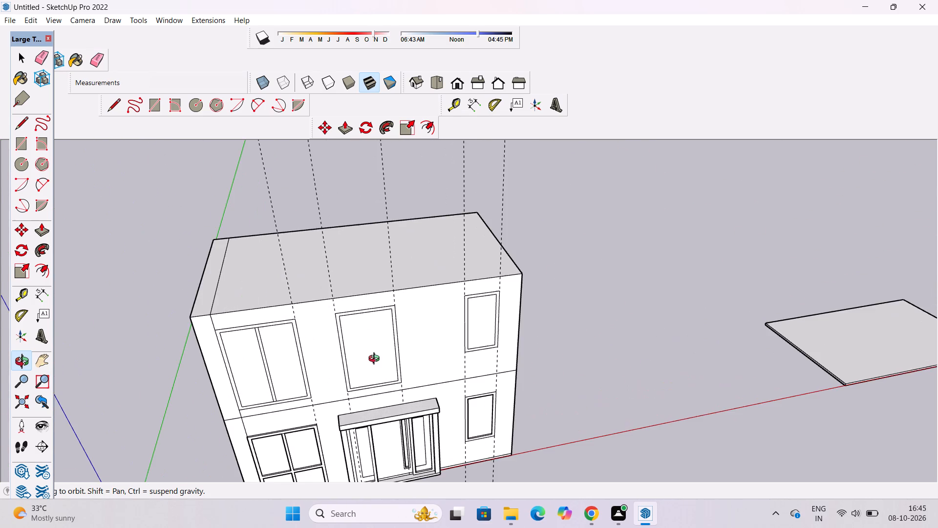
scroll(376, 360, down, 5)
drag(582, 384, 299, 335)
shift+scroll(340, 290, up, 7)
shift+drag(340, 290, 460, 306)
scroll(480, 302, down, 6)
drag(206, 339, 433, 356)
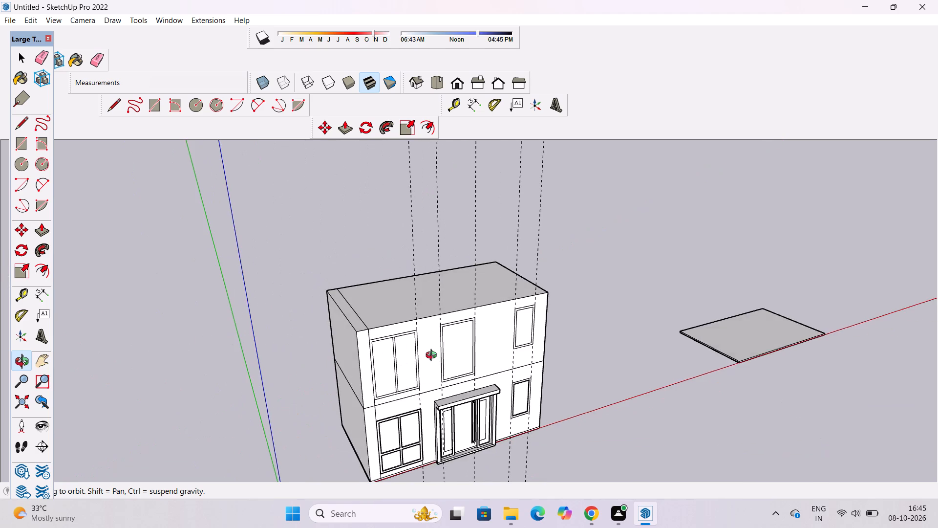
drag(433, 356, 460, 413)
drag(432, 386, 412, 364)
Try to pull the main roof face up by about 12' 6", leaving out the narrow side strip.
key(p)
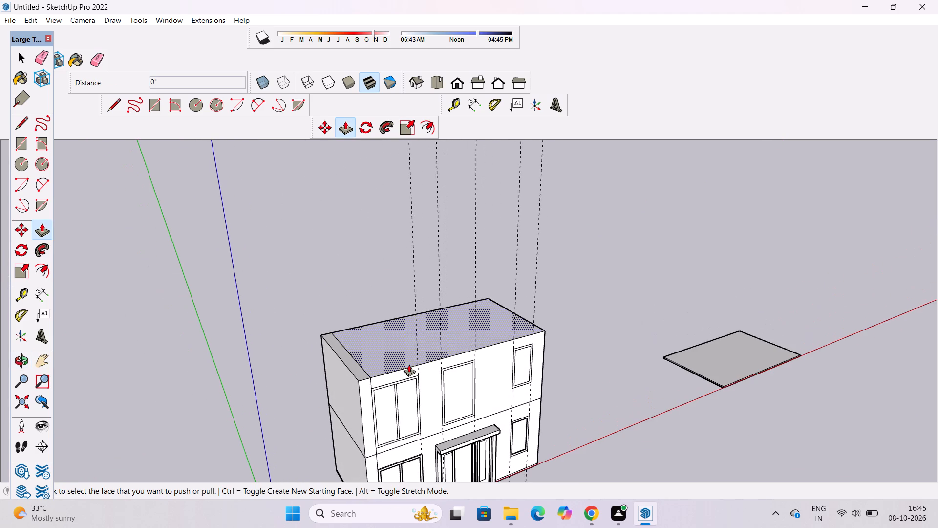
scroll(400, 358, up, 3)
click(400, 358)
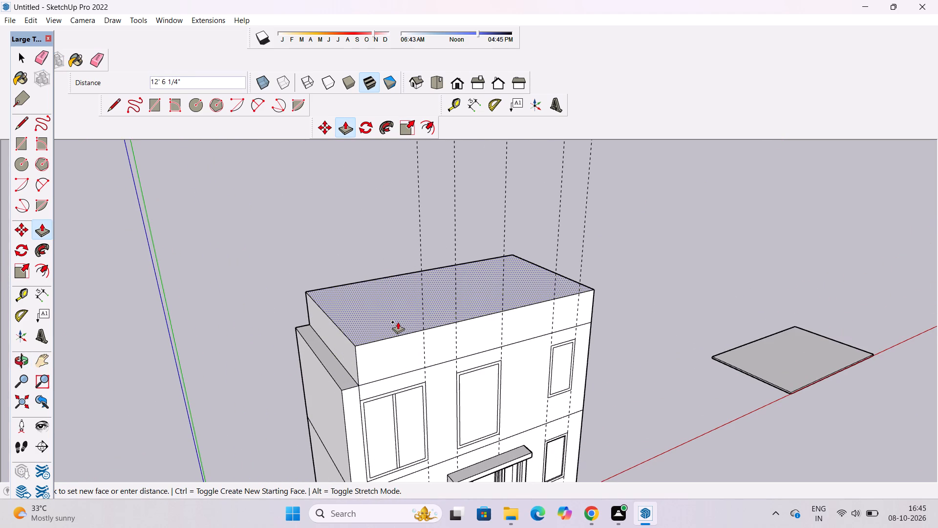
Examine the front facade with the trial raised roof from near and far, checking its proportions against the upper windows and entrance.
key(o)
drag(512, 403, 441, 360)
scroll(441, 360, down, 4)
shift+drag(464, 376, 429, 359)
drag(428, 359, 418, 353)
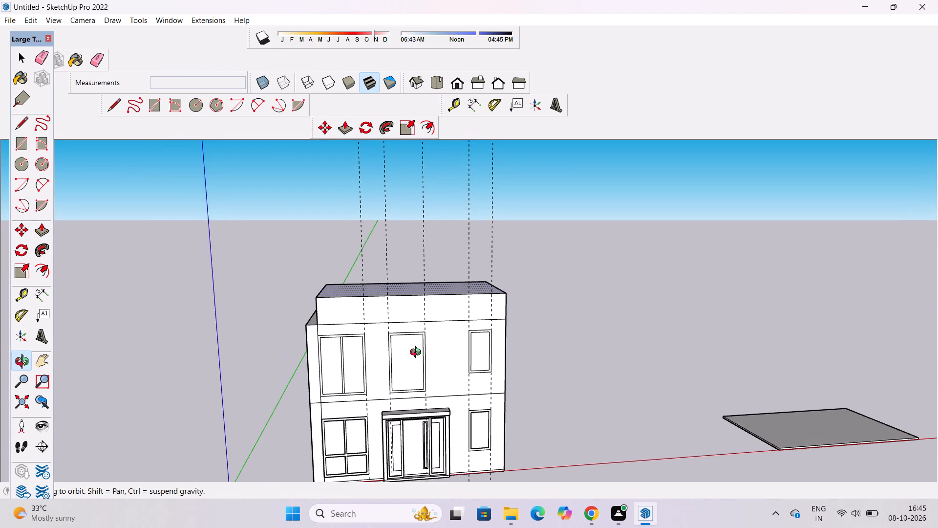
scroll(415, 351, down, 3)
shift+drag(415, 351, 409, 345)
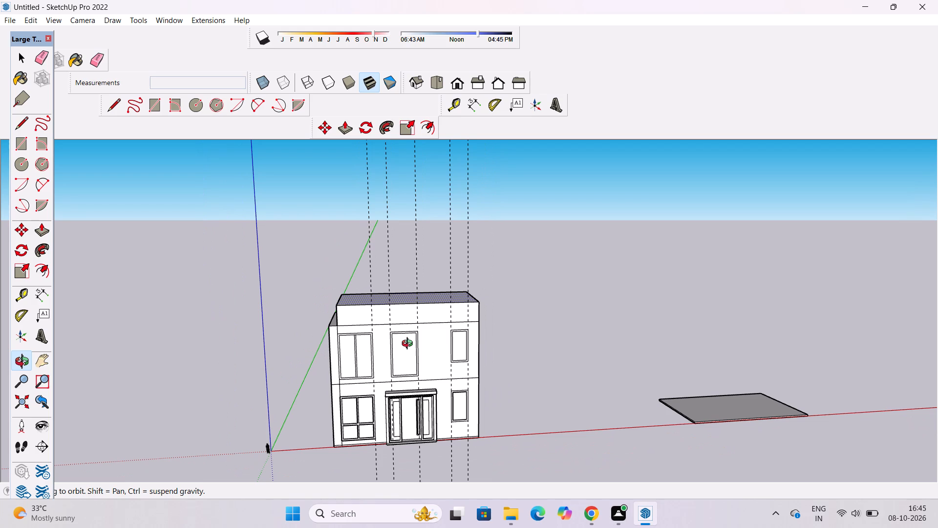
scroll(427, 339, down, 6)
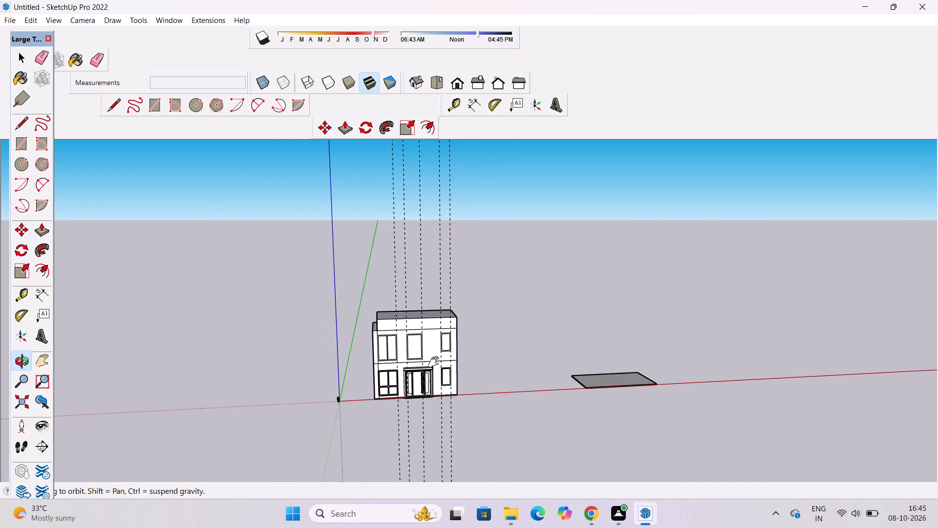
shift+drag(436, 362, 446, 323)
shift+scroll(446, 323, up, 4)
shift+drag(446, 323, 436, 326)
shift+drag(431, 328, 397, 334)
shift+scroll(361, 335, up, 2)
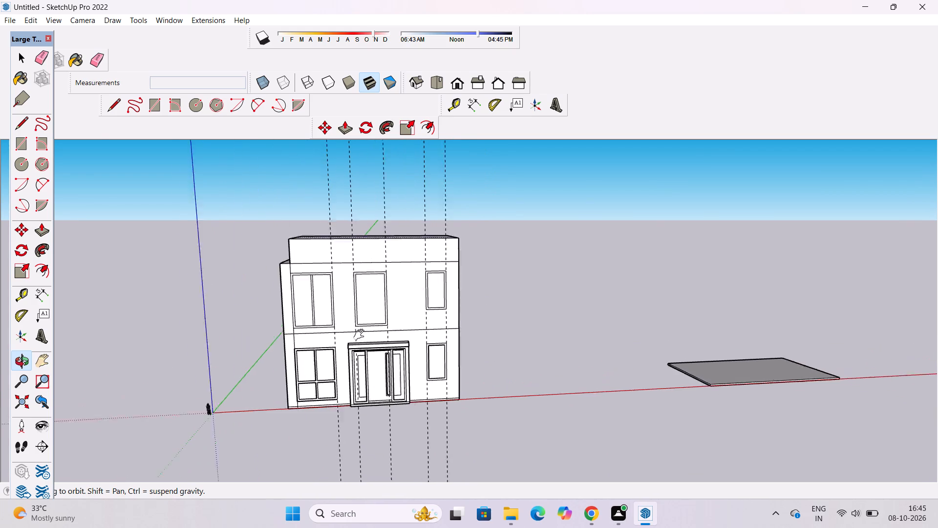
shift+scroll(361, 335, up, 5)
shift+drag(359, 335, 358, 346)
shift+scroll(364, 343, down, 3)
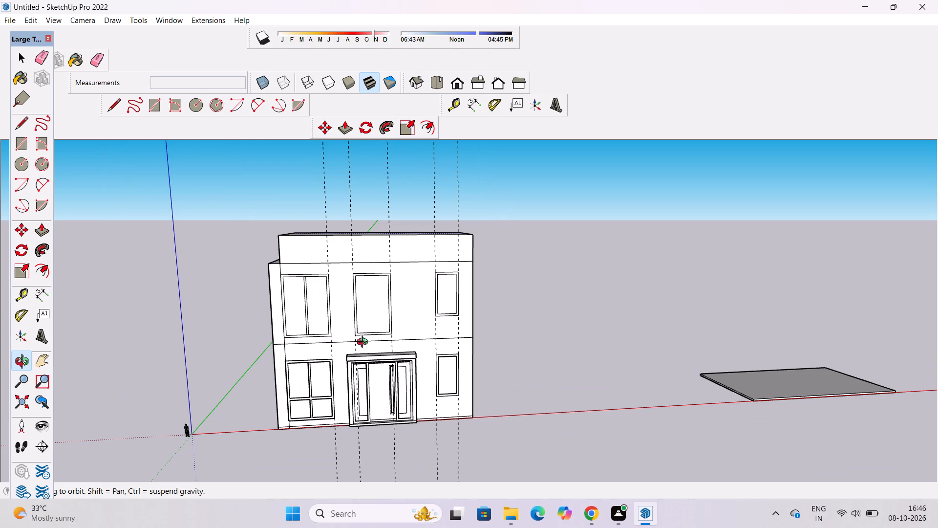
scroll(385, 351, down, 2)
shift+drag(399, 379, 380, 374)
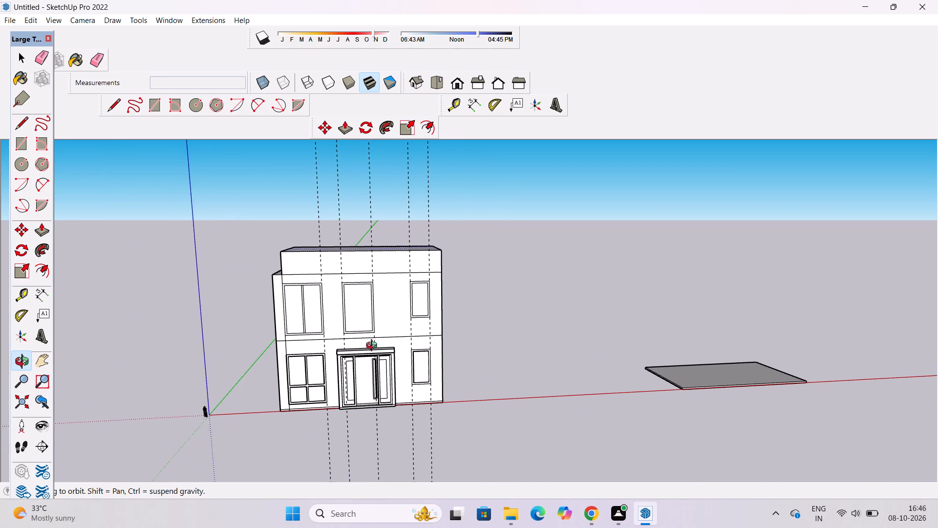
scroll(374, 347, up, 2)
drag(374, 345, 341, 308)
shift+drag(341, 304, 392, 359)
shift+drag(392, 362, 449, 373)
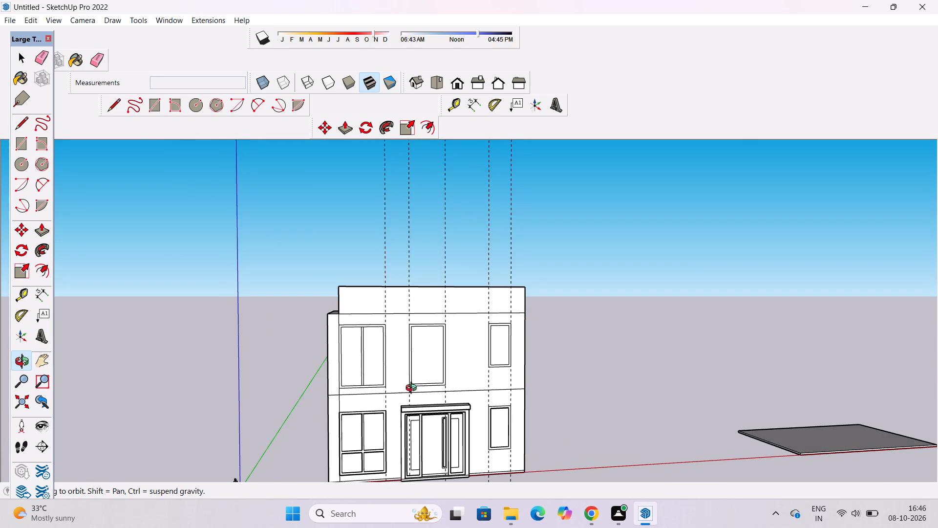
scroll(405, 386, up, 1)
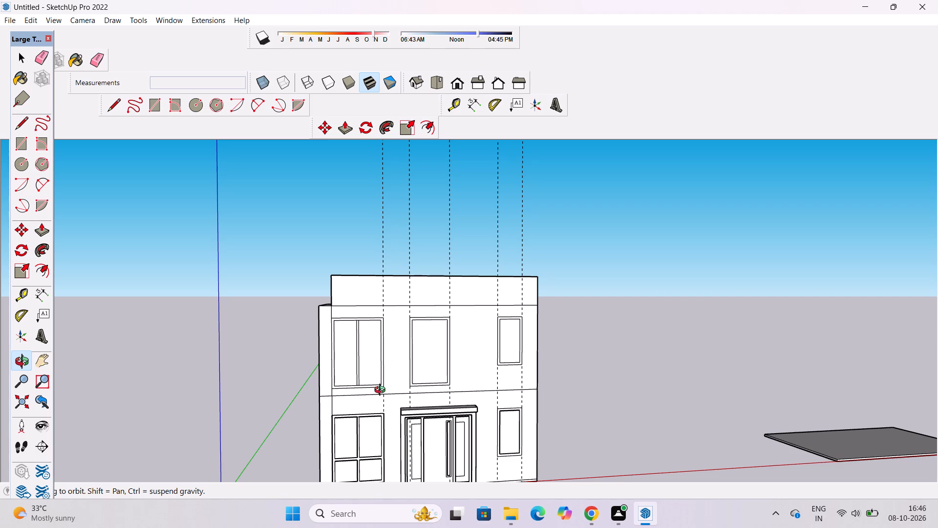
scroll(425, 372, down, 4)
scroll(428, 375, up, 1)
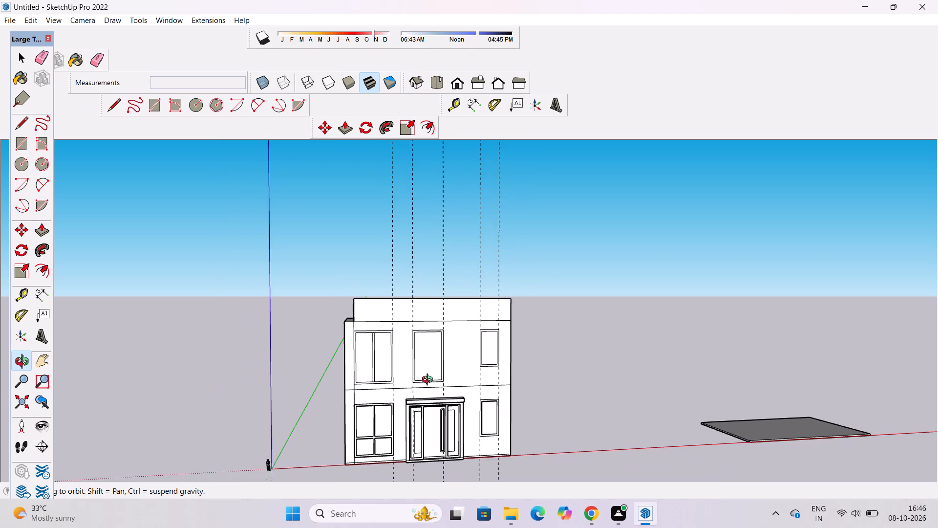
shift+drag(432, 395, 434, 321)
scroll(438, 334, up, 3)
drag(537, 346, 450, 355)
scroll(434, 308, up, 5)
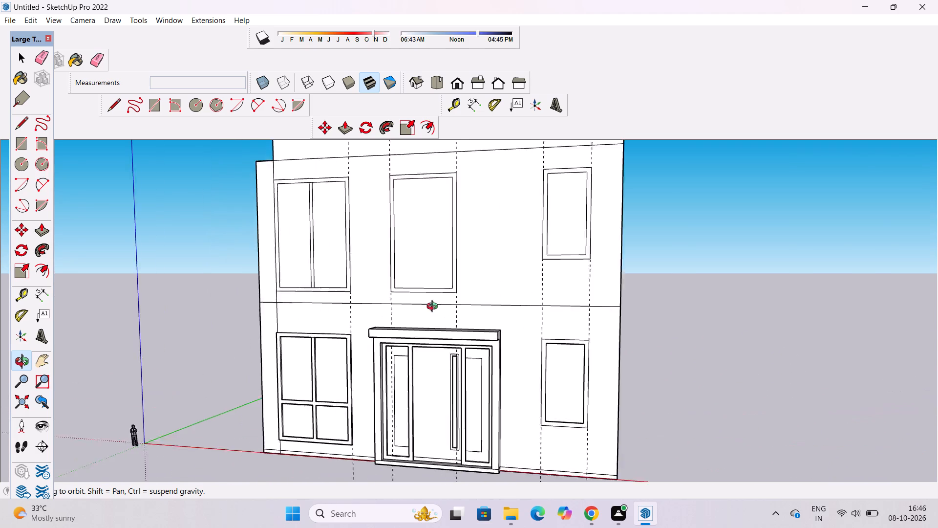
scroll(434, 308, up, 2)
shift+drag(434, 308, 449, 400)
scroll(466, 355, down, 5)
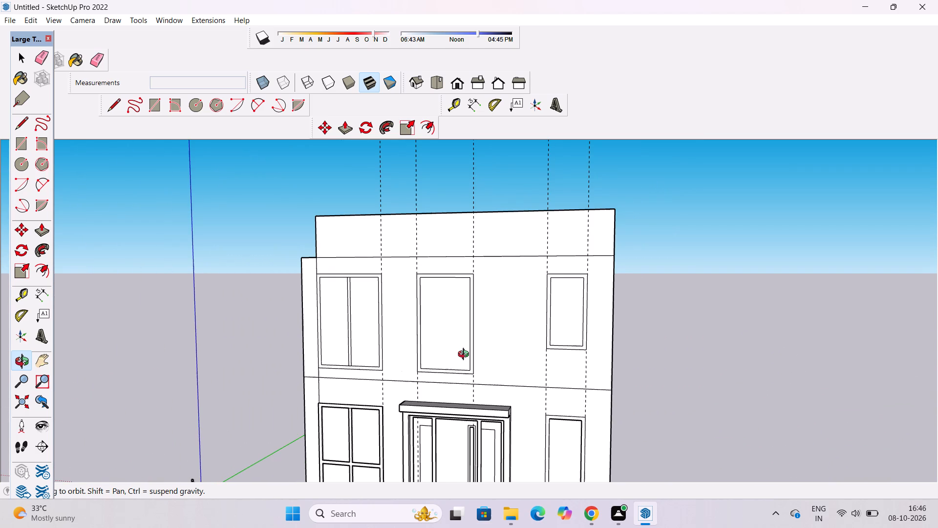
scroll(465, 353, up, 1)
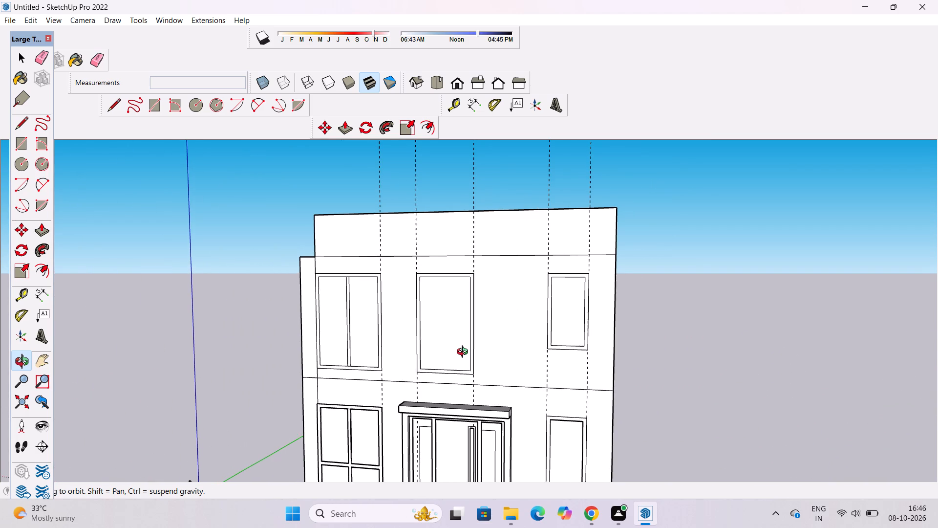
scroll(465, 353, up, 4)
scroll(465, 353, down, 4)
scroll(465, 353, up, 3)
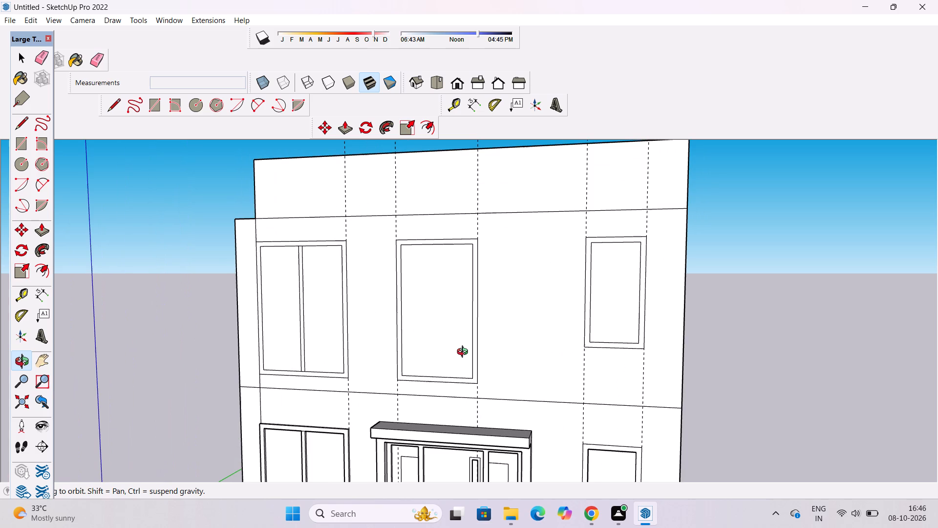
shift+drag(461, 380, 483, 359)
drag(484, 359, 485, 359)
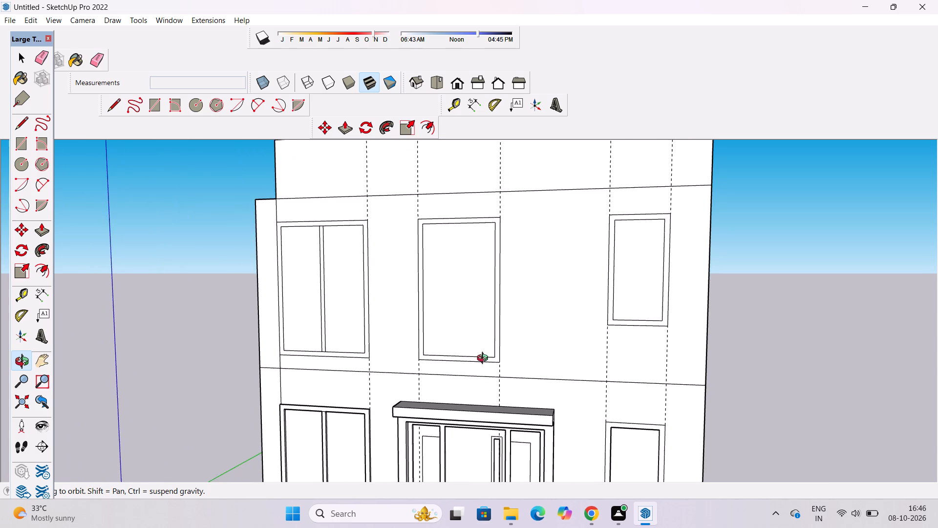
drag(485, 359, 583, 359)
scroll(578, 346, down, 5)
drag(577, 345, 530, 381)
shift+drag(525, 327, 527, 352)
shift+drag(527, 352, 507, 334)
Measure the vertical gap between the middle upper window's top edge and the roof edge.
key(t)
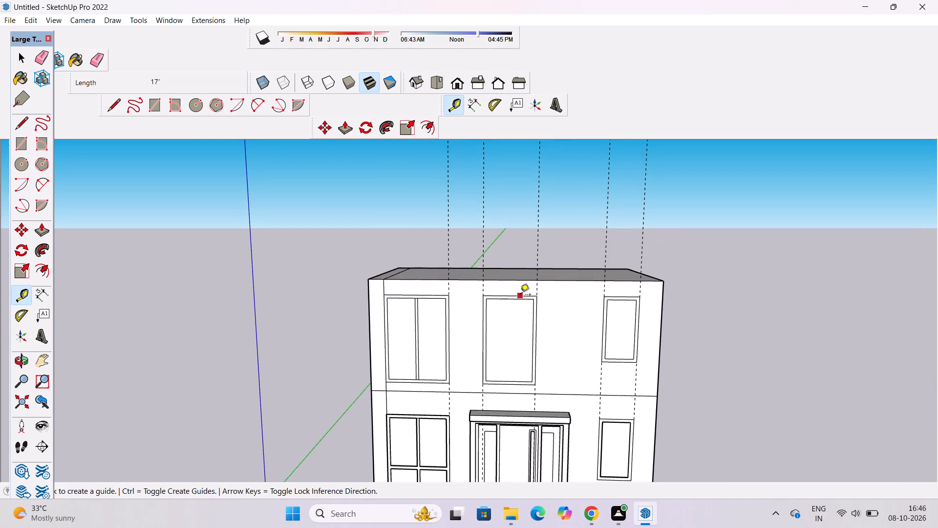
key(space)
key(t)
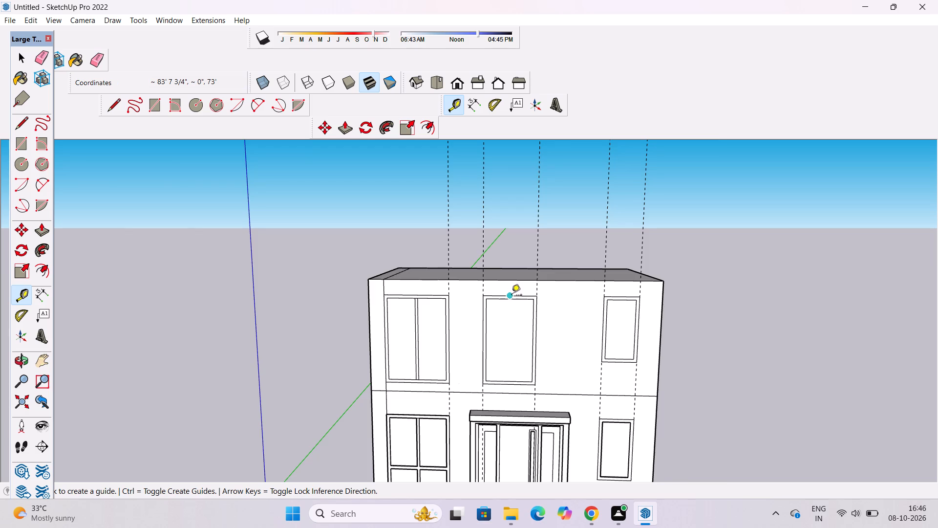
scroll(512, 296, up, 4)
click(509, 298)
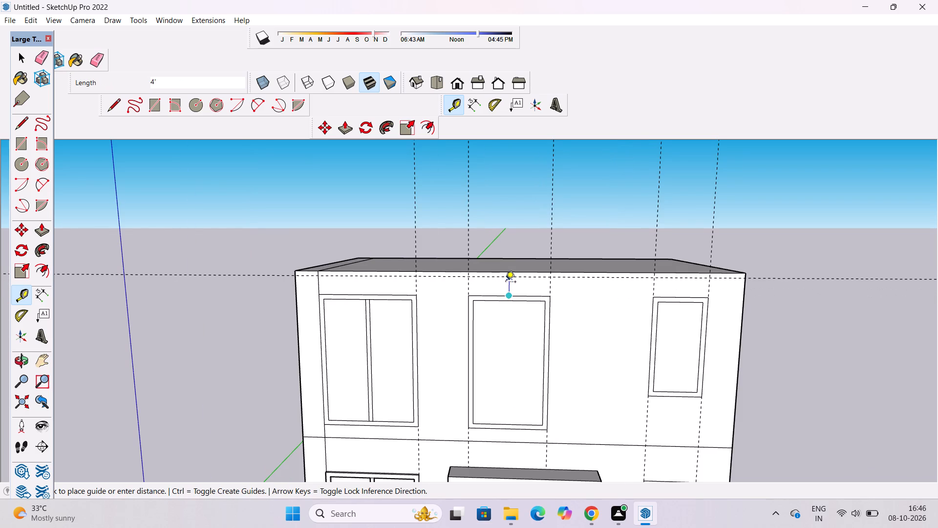
key(space)
Pull the main roof face up by about 15', leaving out the narrow strip along the building's side edge.
key(o)
drag(490, 300, 495, 317)
shift+drag(495, 318, 495, 255)
scroll(496, 253, down, 4)
drag(499, 256, 514, 290)
shift+drag(515, 292, 510, 361)
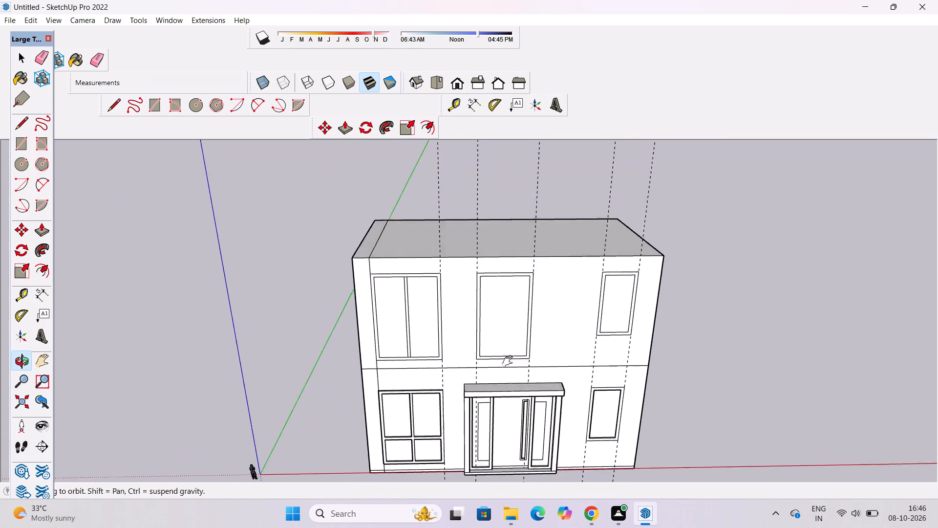
shift+drag(510, 361, 510, 385)
drag(510, 385, 544, 376)
shift+drag(545, 375, 536, 382)
key(space)
click(514, 316)
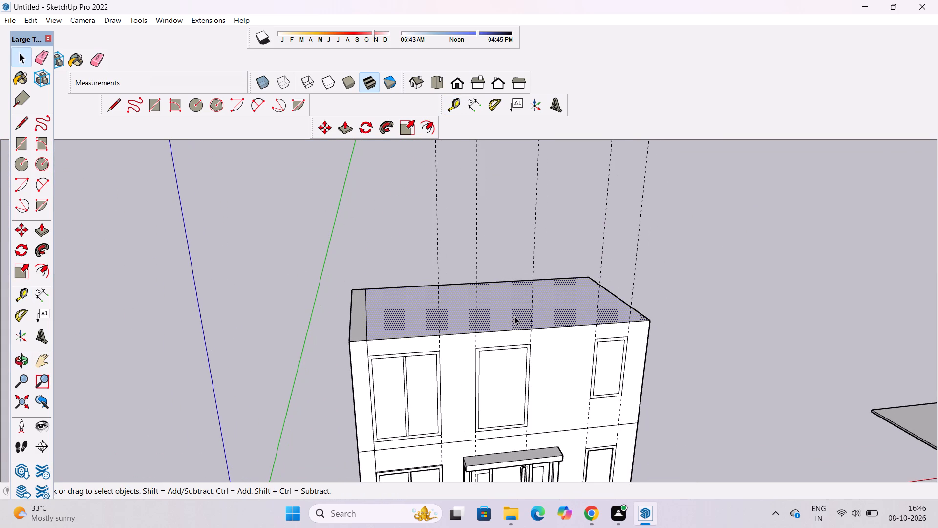
key(p)
click(514, 316)
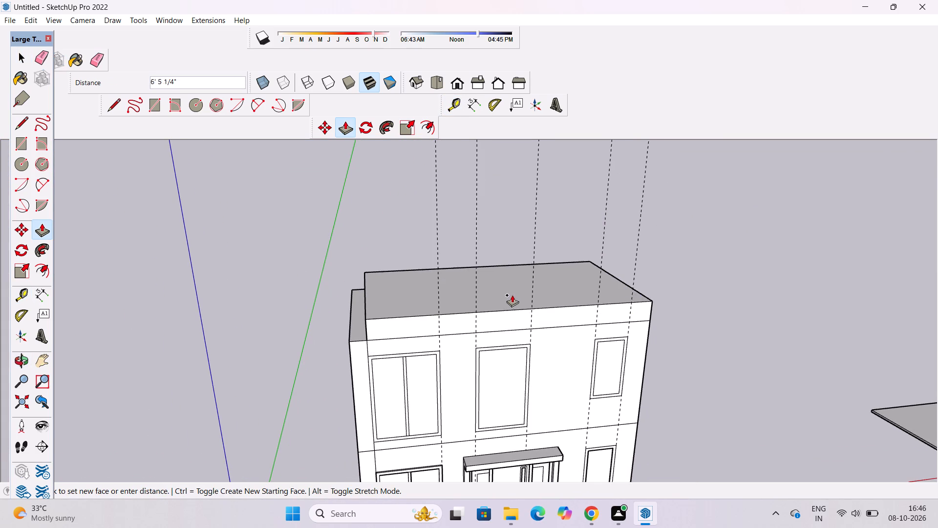
click(512, 271)
Check the upper storey's height along the vertical facade line beside the double window using the Dimension tool.
click(39, 289)
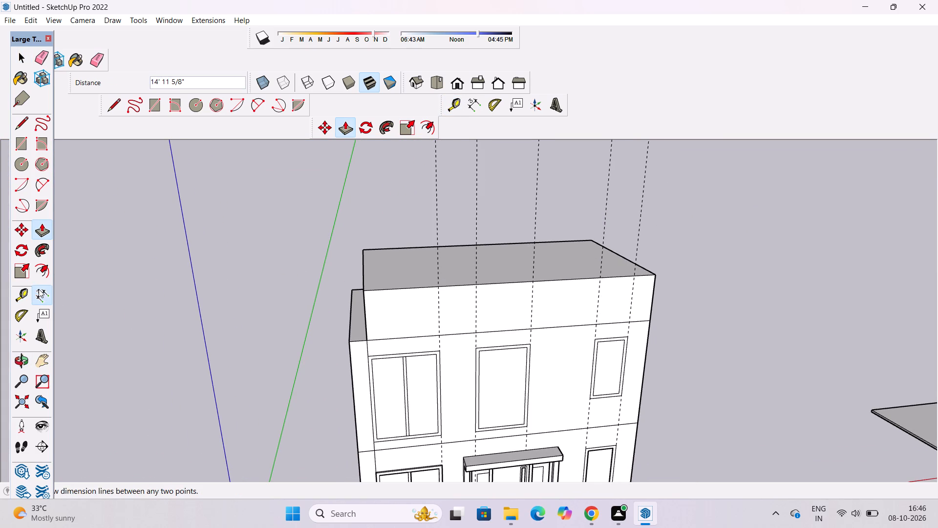
scroll(236, 205, down, 5)
scroll(305, 382, up, 4)
scroll(361, 386, up, 4)
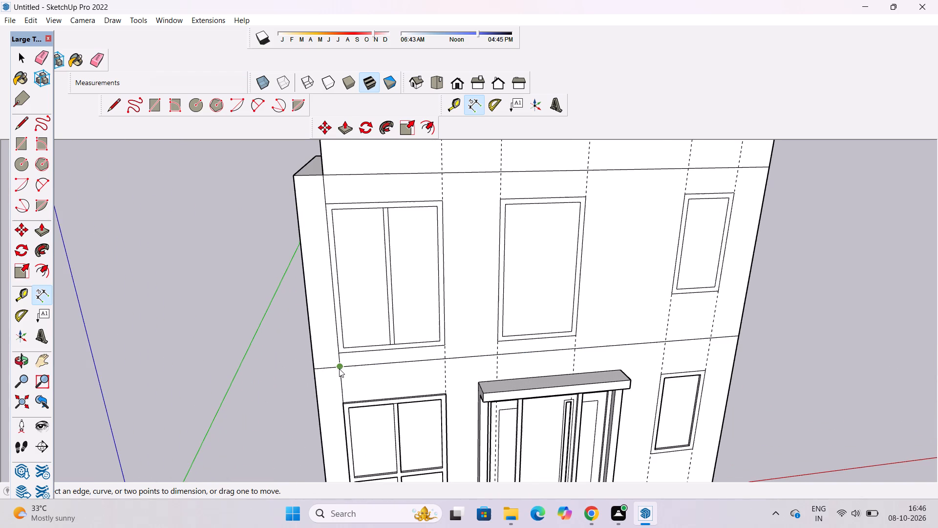
click(338, 366)
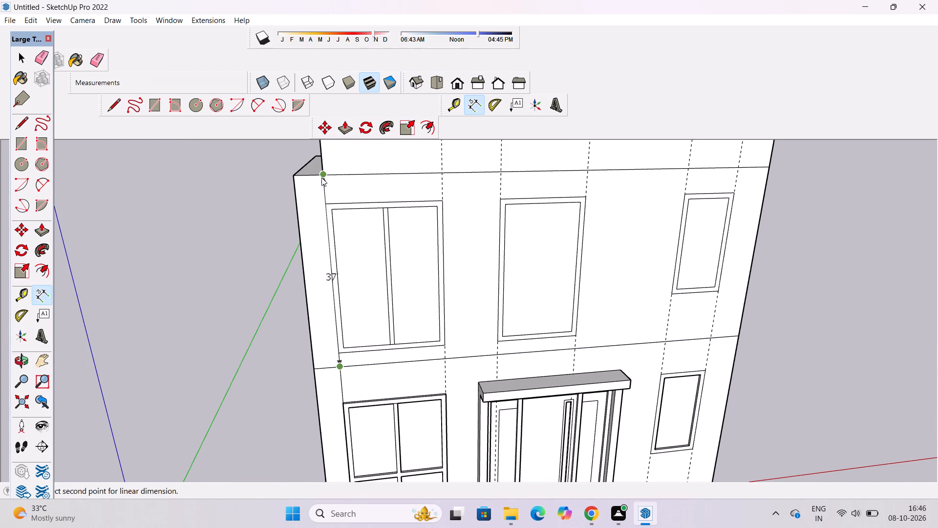
key(space)
scroll(330, 361, down, 3)
key(o)
scroll(329, 357, down, 1)
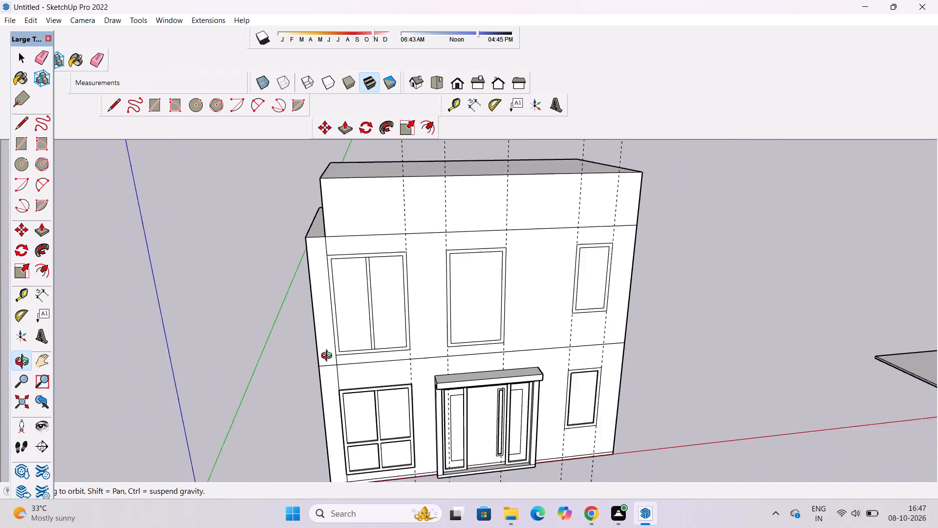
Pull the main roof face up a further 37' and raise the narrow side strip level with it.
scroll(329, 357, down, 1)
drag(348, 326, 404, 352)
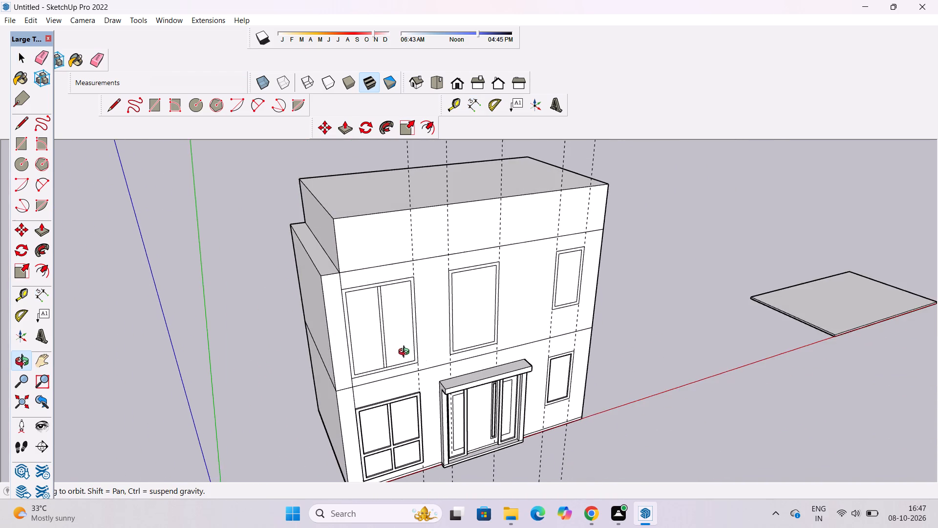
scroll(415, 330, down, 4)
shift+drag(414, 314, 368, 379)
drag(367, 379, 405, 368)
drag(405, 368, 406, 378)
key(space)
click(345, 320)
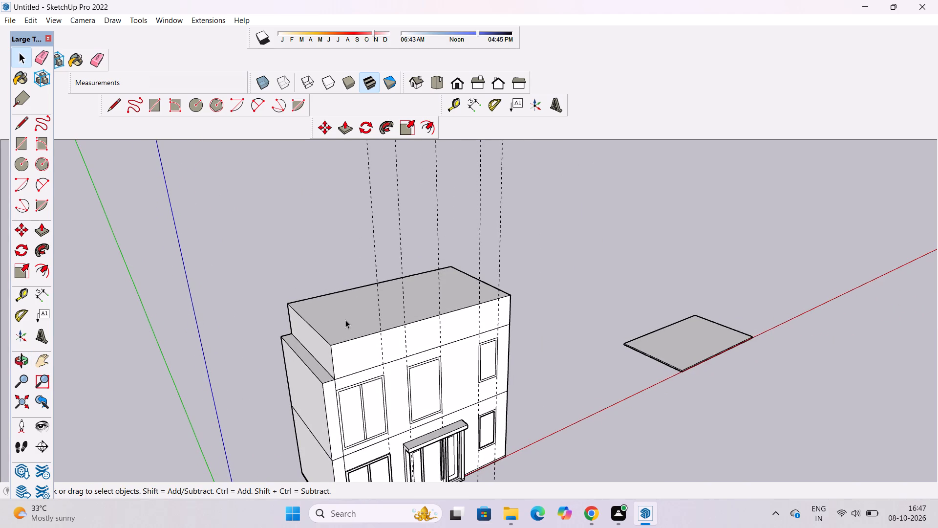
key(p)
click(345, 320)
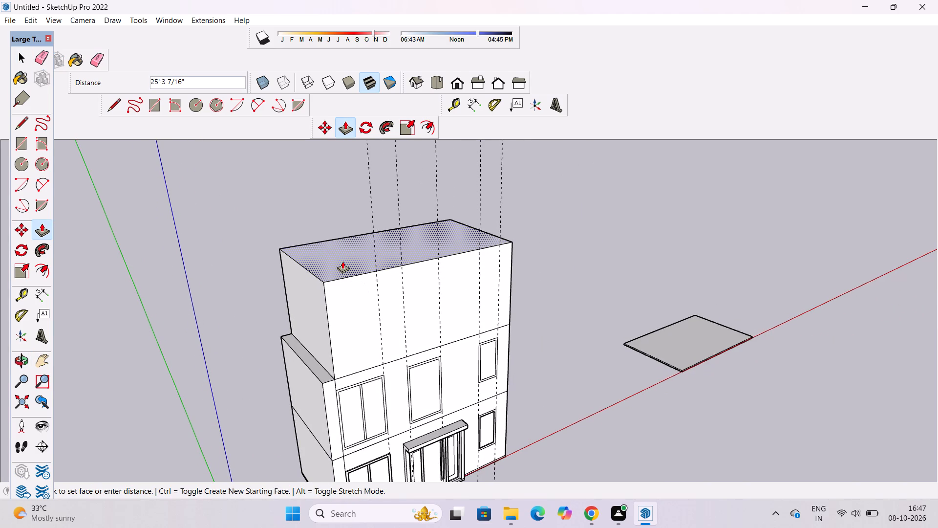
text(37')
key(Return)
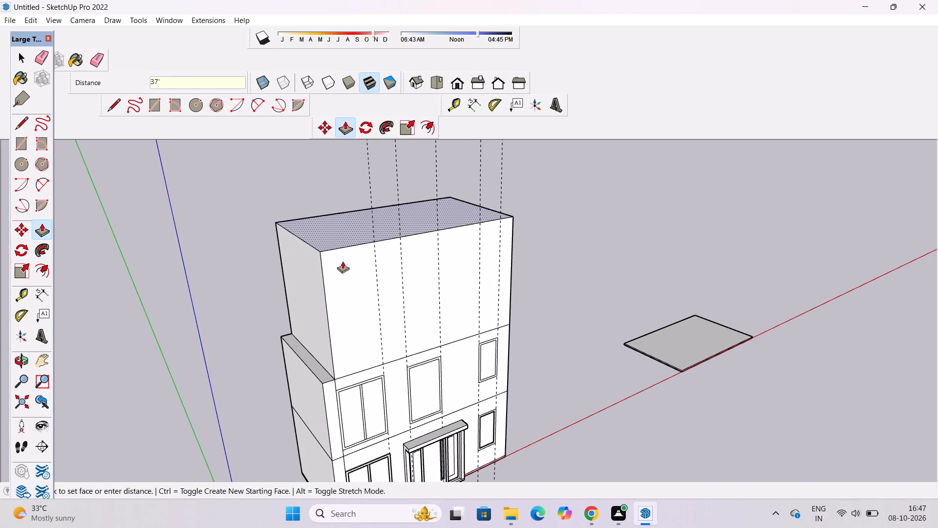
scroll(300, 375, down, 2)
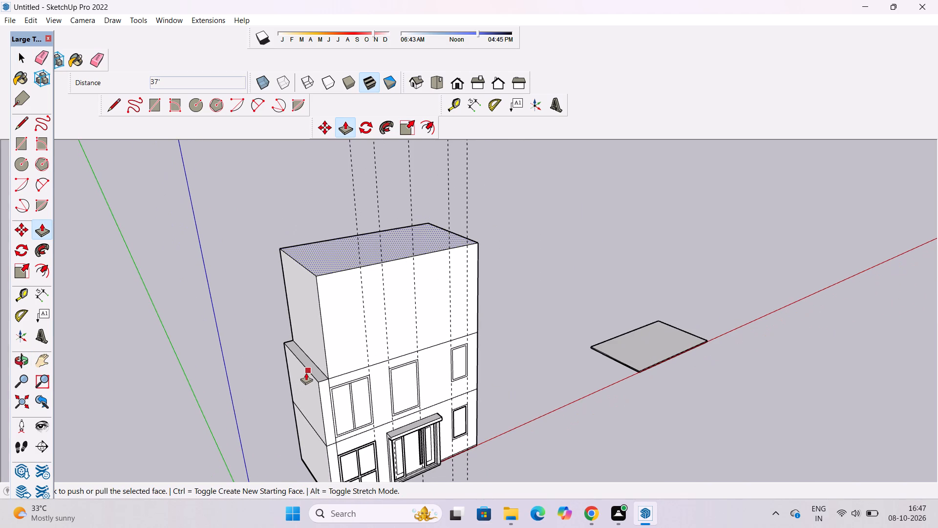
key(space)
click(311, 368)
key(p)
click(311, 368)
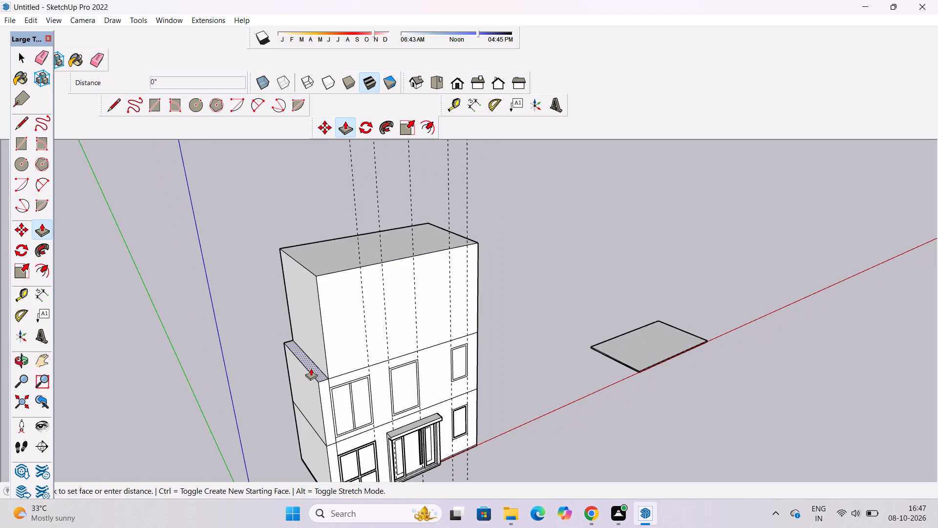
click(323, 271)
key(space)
Examine the front facade with the taller trial storey, comparing its height with the storeys below.
key(o)
drag(419, 307, 340, 294)
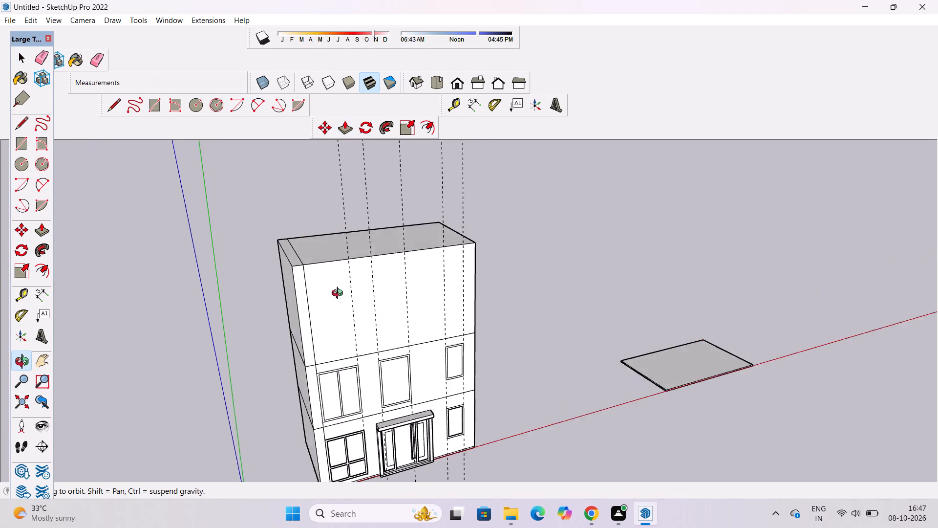
drag(340, 294, 335, 290)
scroll(335, 290, down, 2)
shift+drag(346, 293, 330, 301)
shift+drag(330, 318, 320, 301)
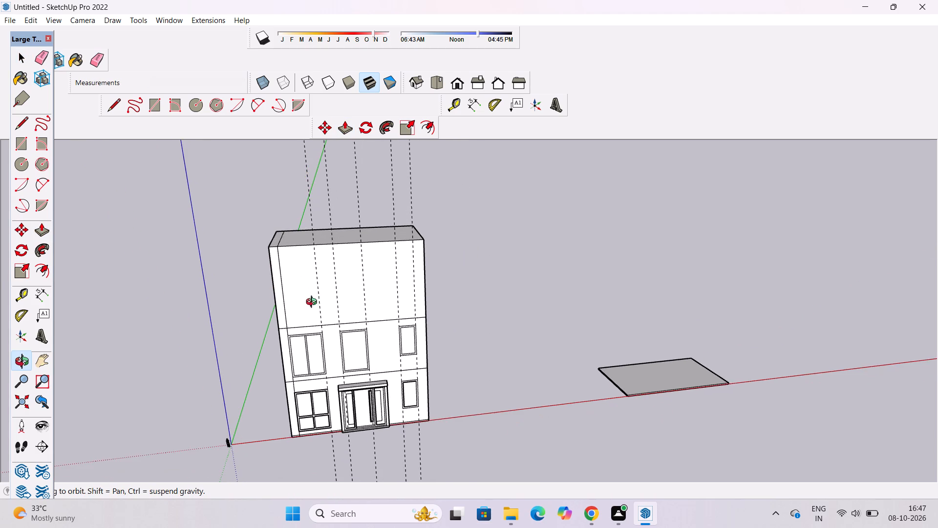
scroll(288, 324, up, 5)
drag(328, 372, 304, 289)
scroll(302, 286, down, 4)
shift+drag(415, 304, 352, 314)
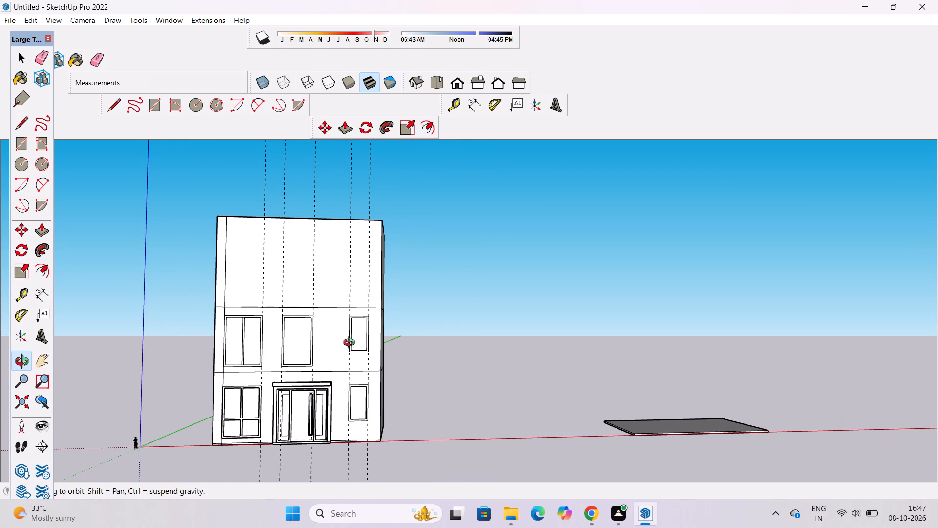
Dimension the second storey's height at the facade edge beside the small window, and check the trial storey's height above it.
click(42, 292)
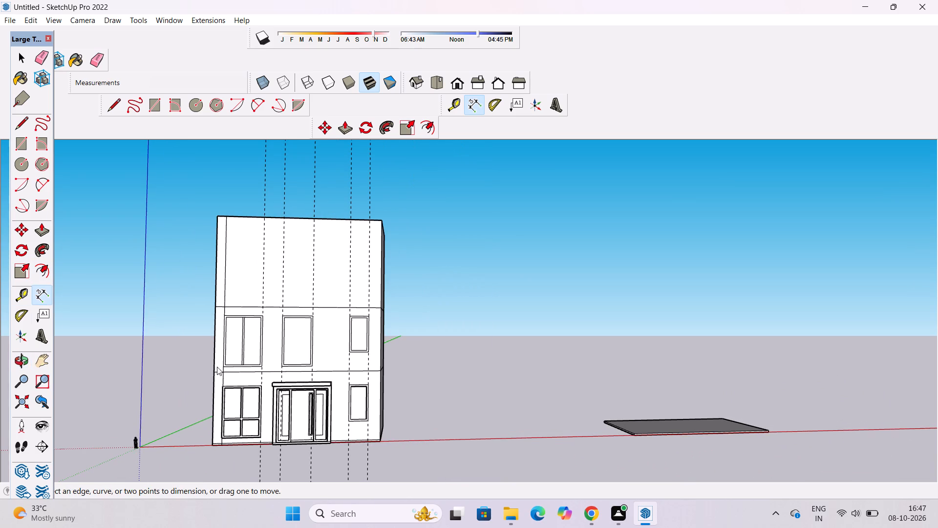
scroll(363, 384, up, 5)
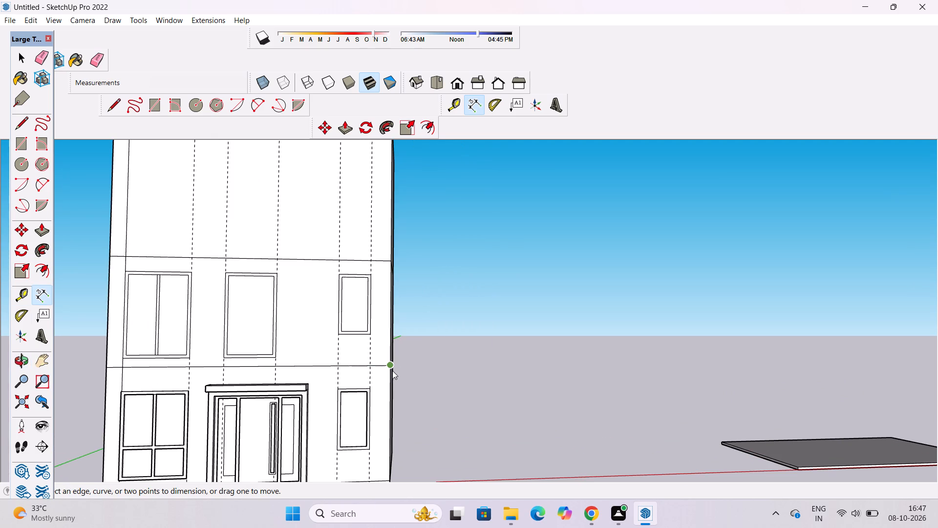
click(390, 366)
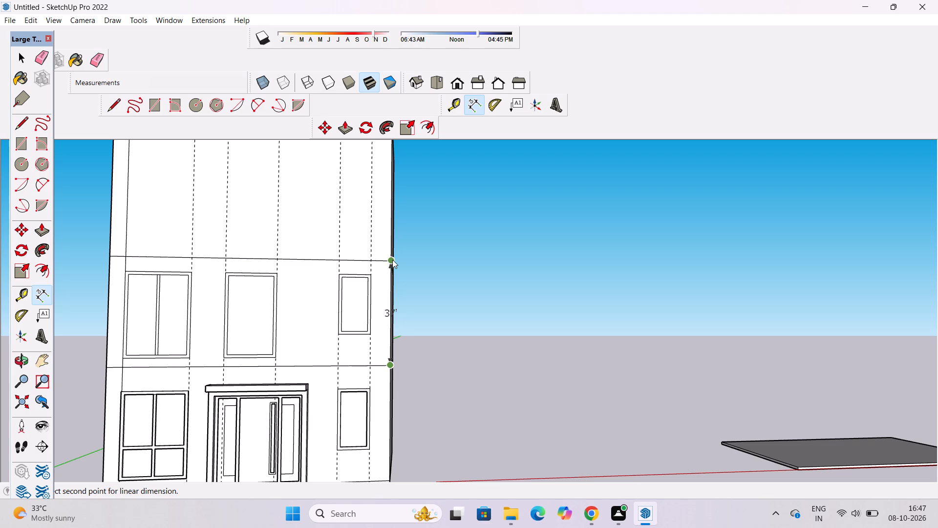
click(392, 260)
click(442, 261)
scroll(375, 354, down, 5)
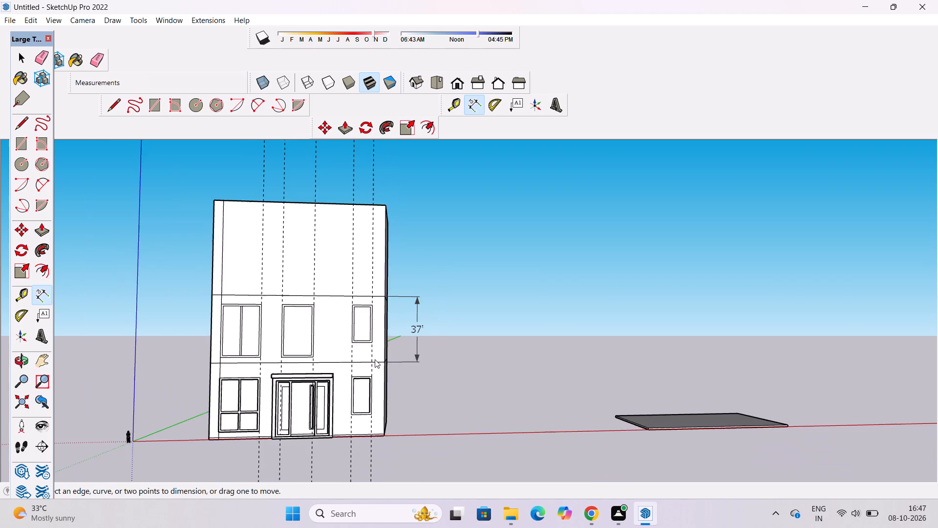
scroll(389, 172, up, 5)
click(383, 226)
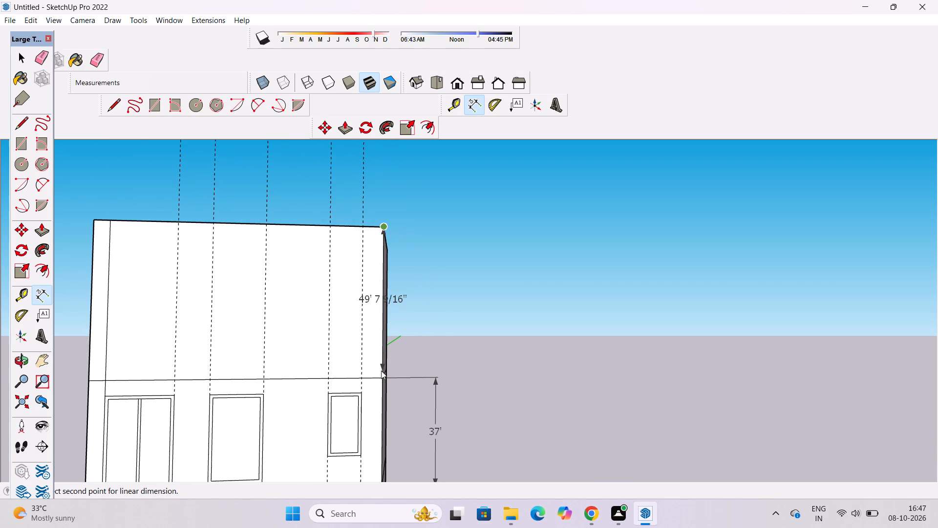
Undo the height dimension, the side strip's raise and both main roof raises, back to the two-storey building.
key(ctrl+z)
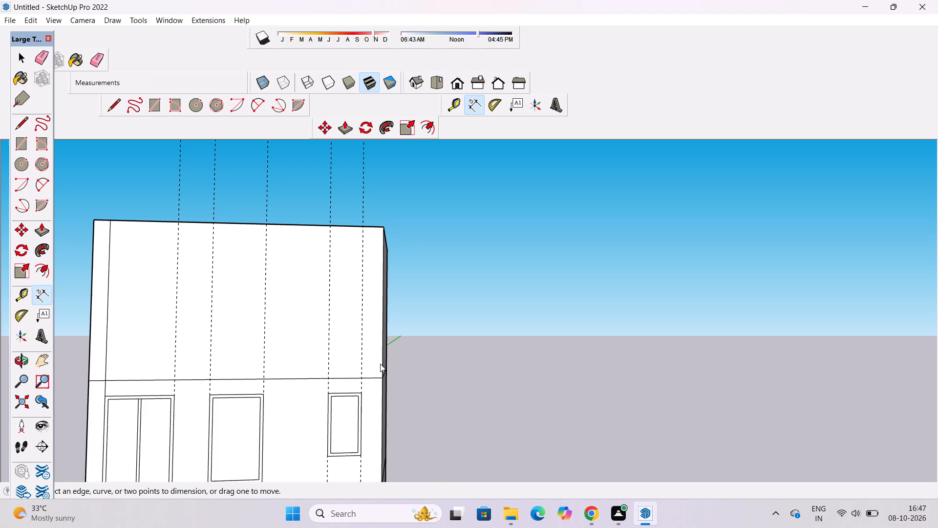
key(ctrl+z)
key(ctrl+z)
key(ctrl+z)
key(space)
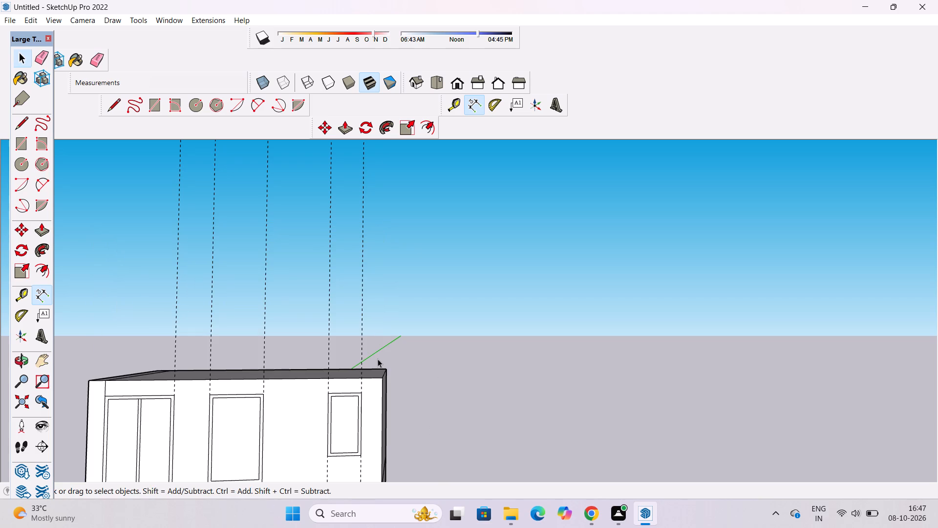
Add a third storey by pulling the main roof face up 37' and raising the narrow side strip level with it.
text(o)
drag(369, 323, 390, 391)
shift+drag(392, 410, 427, 363)
drag(362, 353, 463, 332)
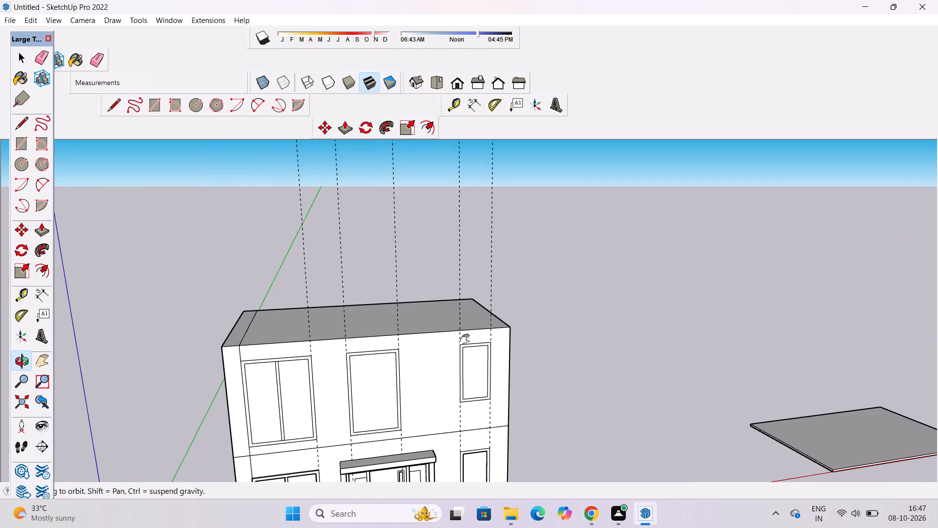
drag(392, 352, 469, 368)
shift+drag(358, 370, 418, 378)
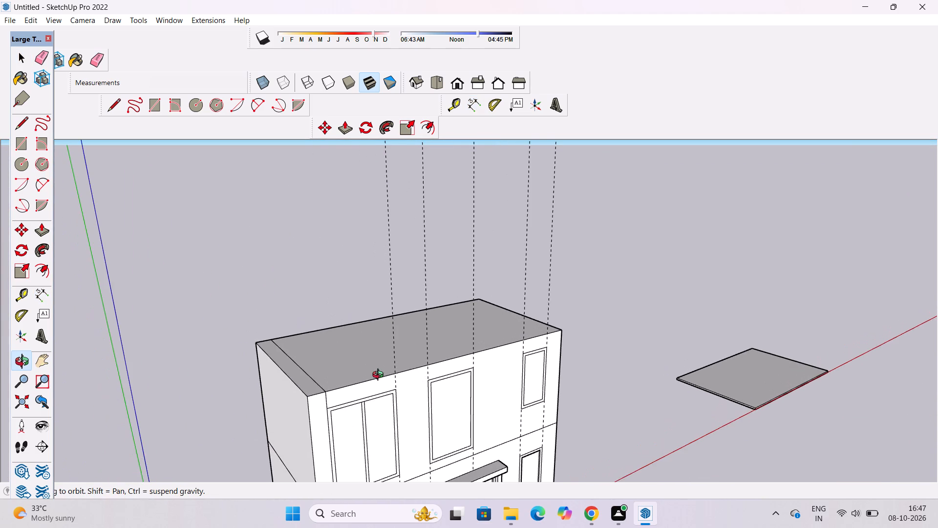
drag(380, 376, 426, 382)
drag(427, 387, 389, 377)
drag(389, 377, 413, 377)
key(space)
click(371, 361)
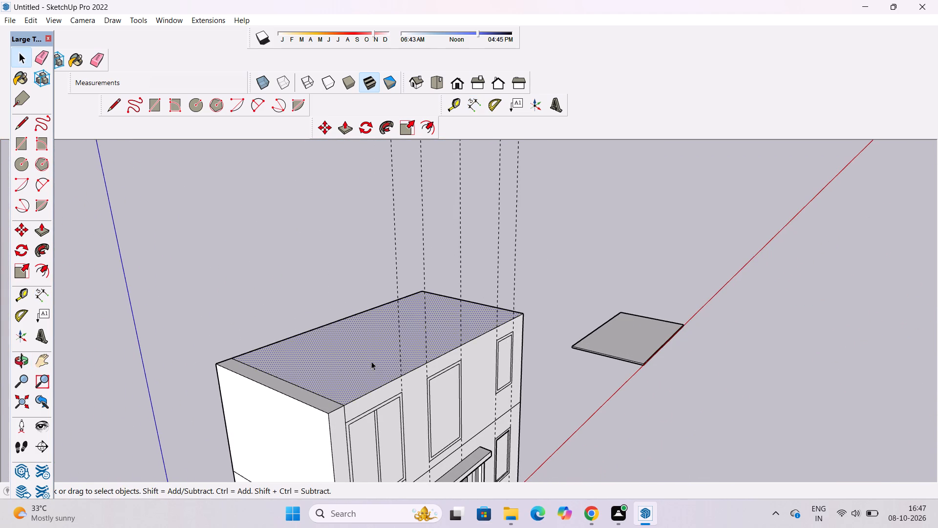
key(p)
click(371, 361)
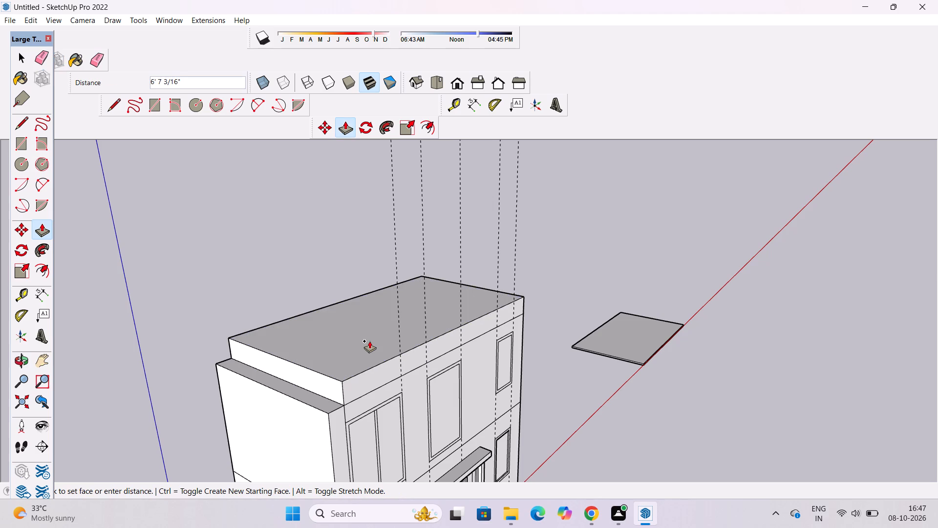
key(3)
text(7')
key(Return)
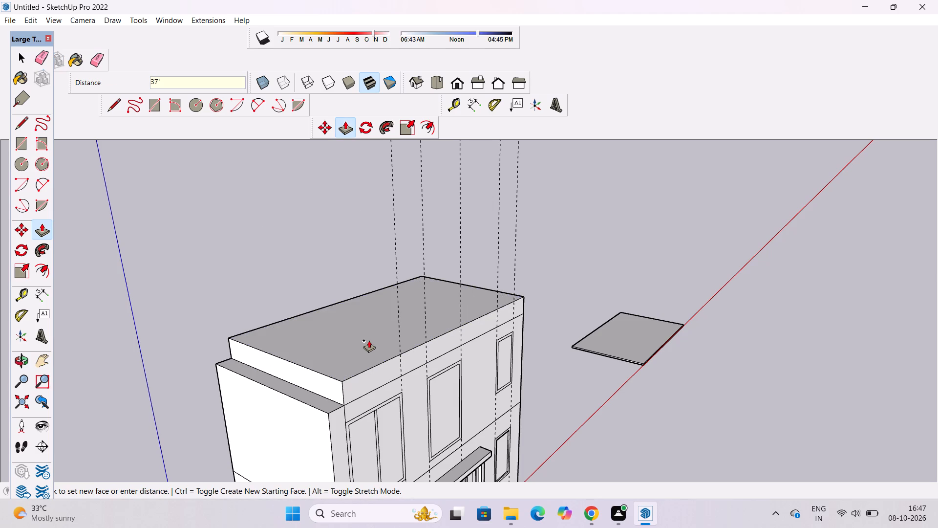
click(327, 408)
click(351, 252)
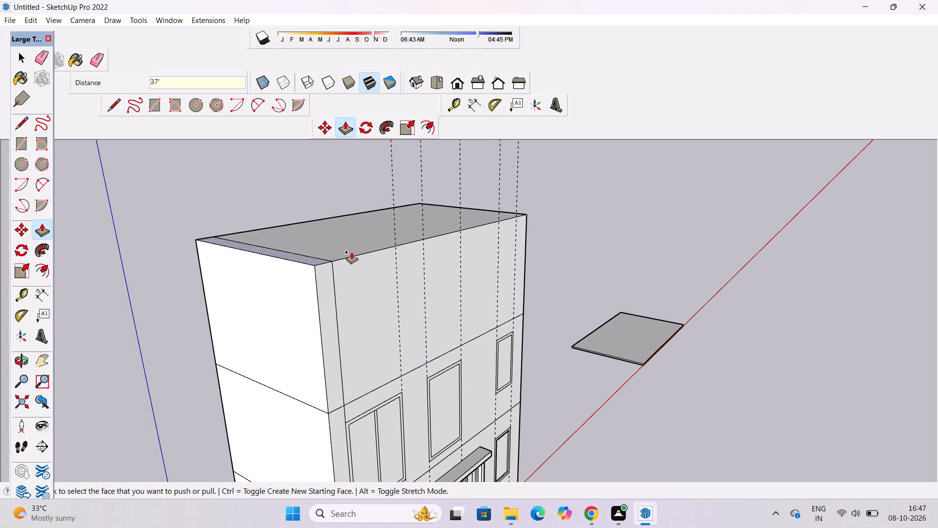
key(space)
Examine the front facade with the third storey, comparing its proportions with the storeys below.
key(o)
scroll(356, 260, down, 5)
drag(460, 364, 347, 368)
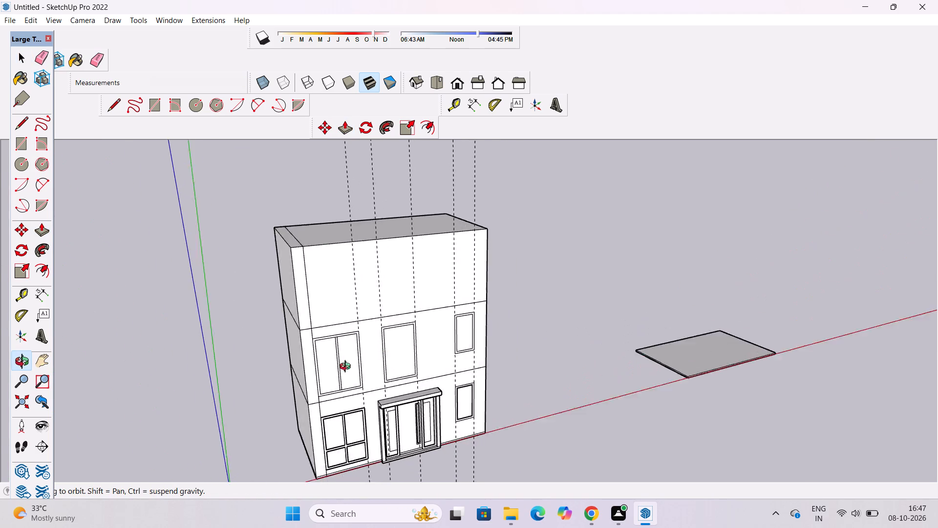
drag(347, 368, 325, 368)
shift+drag(496, 330, 458, 355)
drag(446, 360, 368, 317)
scroll(365, 329, up, 3)
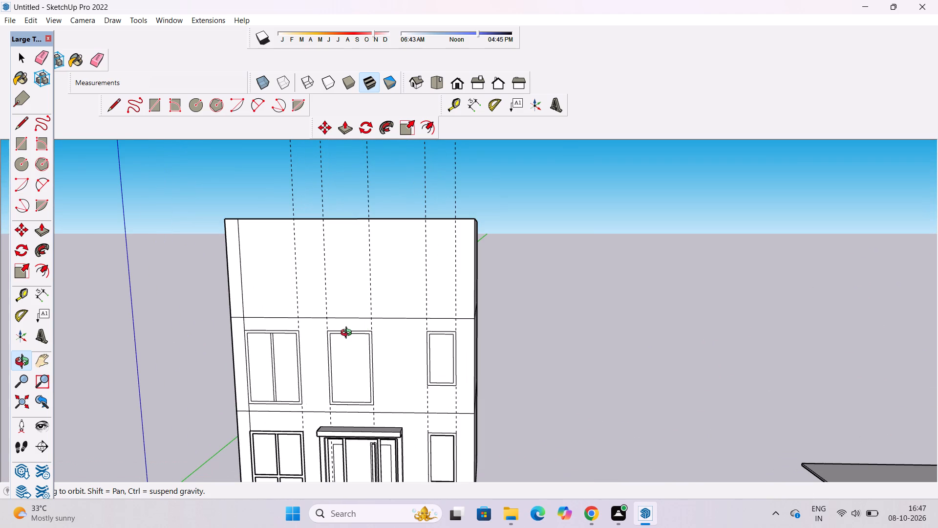
shift+drag(343, 335, 371, 339)
scroll(370, 337, down, 2)
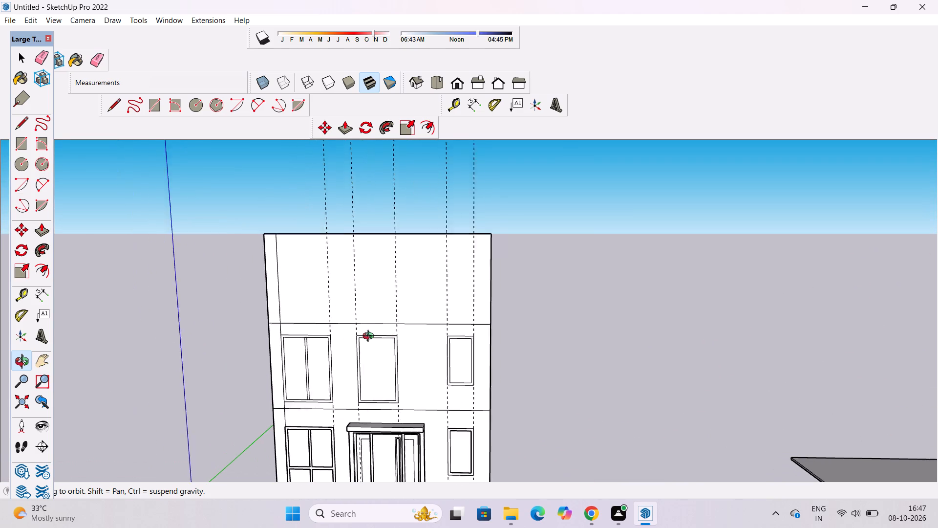
Add a fourth storey by pulling the main roof face up 37' and raising the narrow side strip level with it.
scroll(370, 337, down, 1)
drag(364, 297, 486, 374)
shift+drag(403, 307, 367, 389)
drag(363, 390, 430, 367)
shift+drag(406, 385, 405, 334)
shift+drag(405, 334, 401, 345)
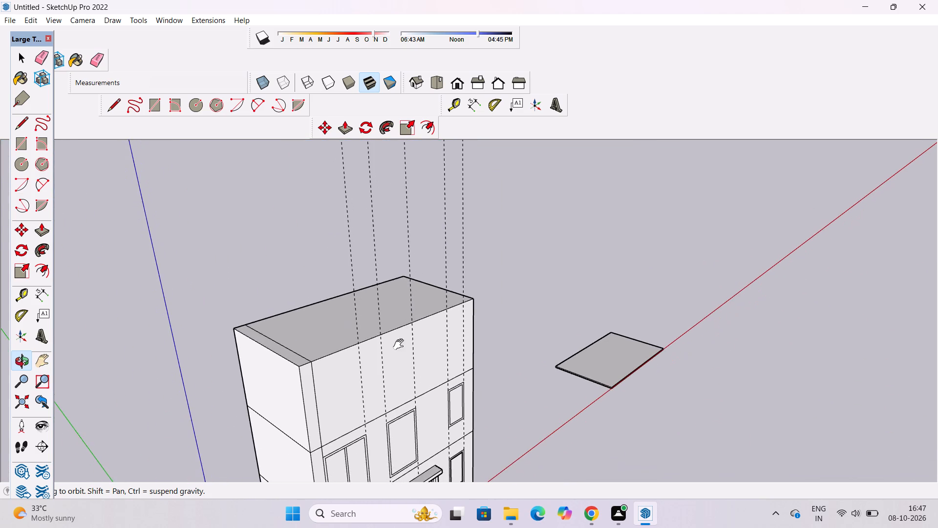
shift+drag(401, 345, 398, 348)
key(space)
click(315, 332)
key(p)
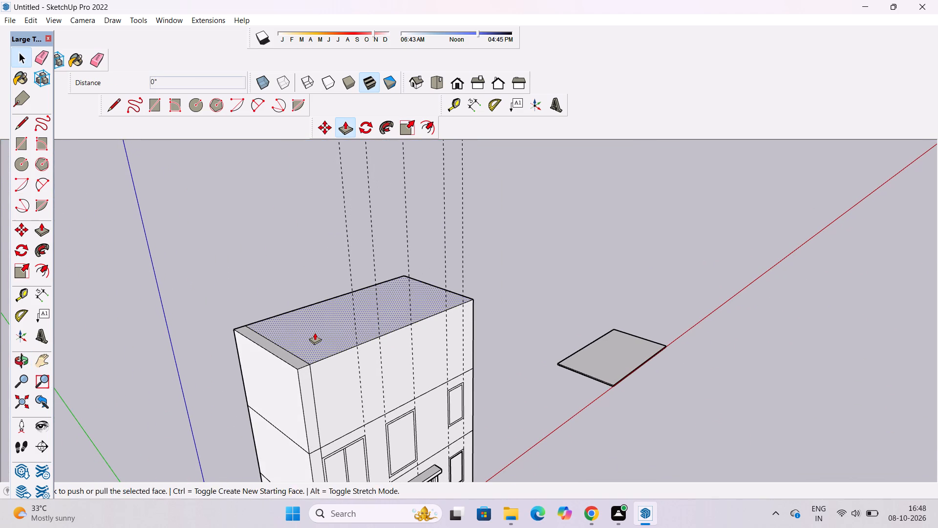
click(315, 332)
key(3)
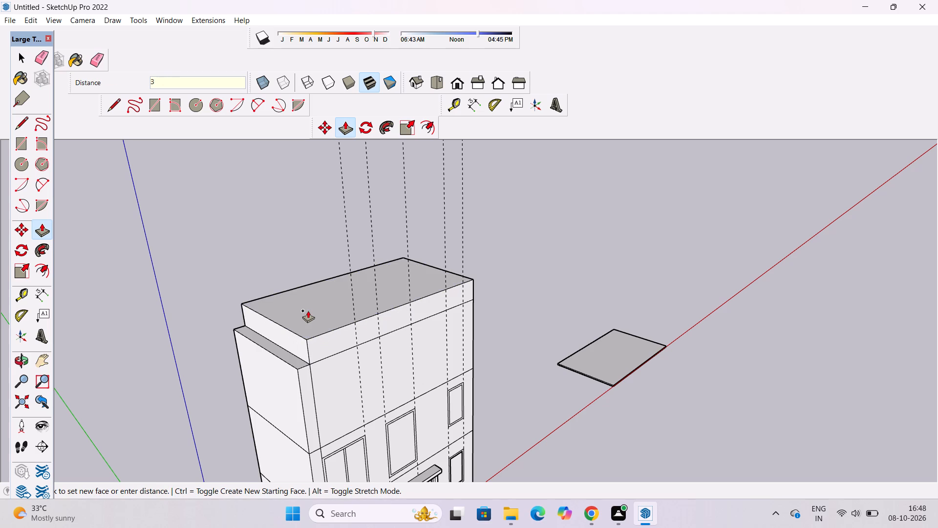
text(7')
key(Return)
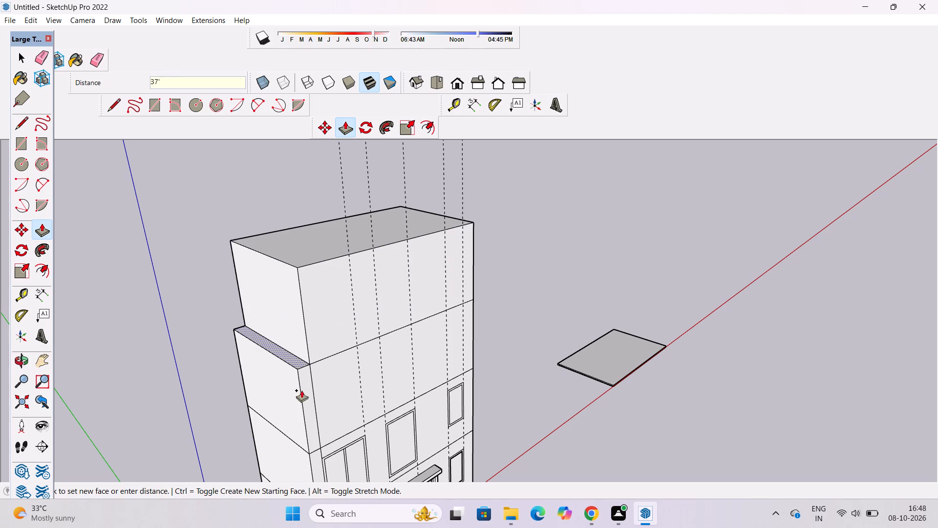
click(294, 361)
click(323, 254)
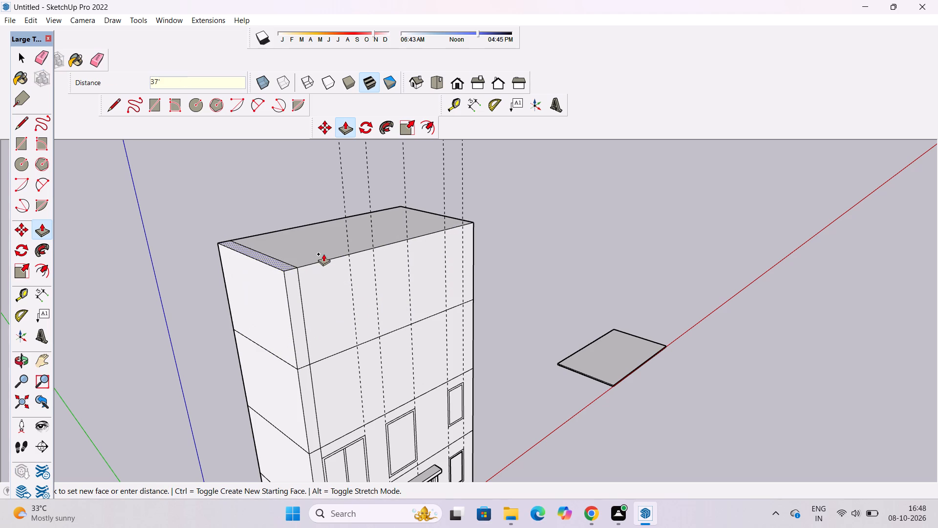
Add a fifth storey by pulling the main roof face up 37' and raising the narrow side strip level with it.
scroll(297, 361, down, 5)
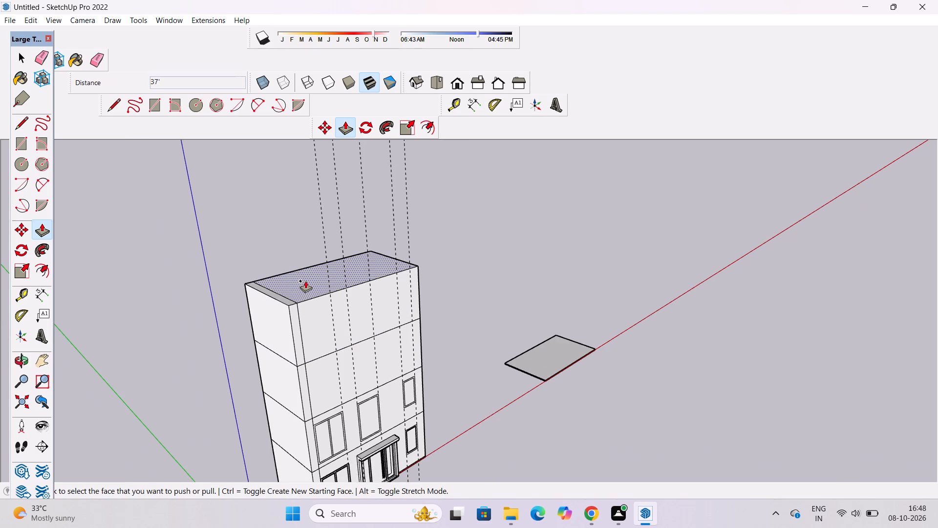
click(305, 281)
text(37')
key(Return)
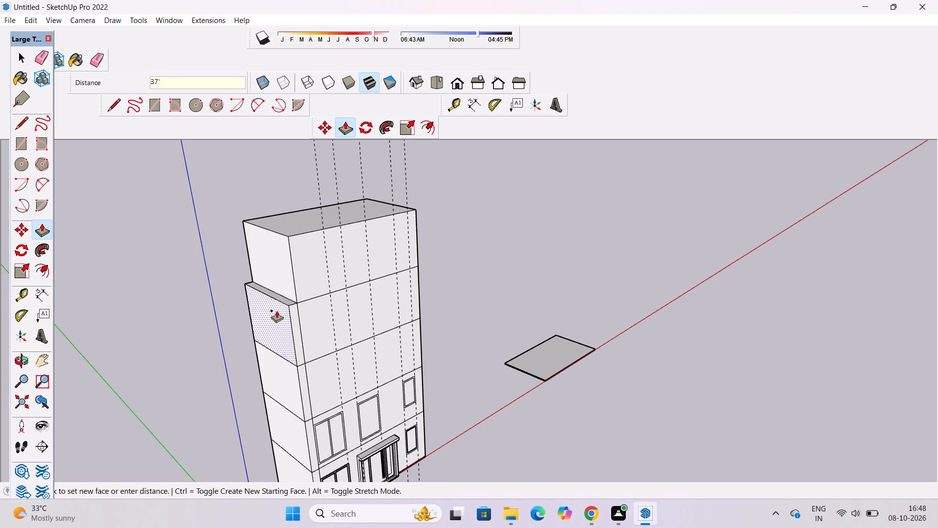
click(284, 298)
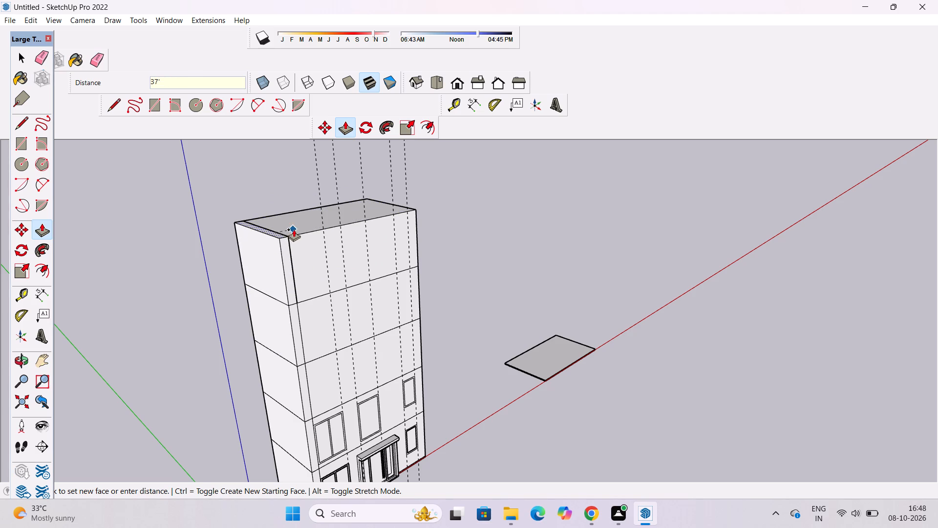
click(294, 229)
key(space)
Examine the whole five-storey building from the front and side, checking its overall proportions.
key(o)
scroll(300, 279, down, 4)
drag(511, 378, 408, 328)
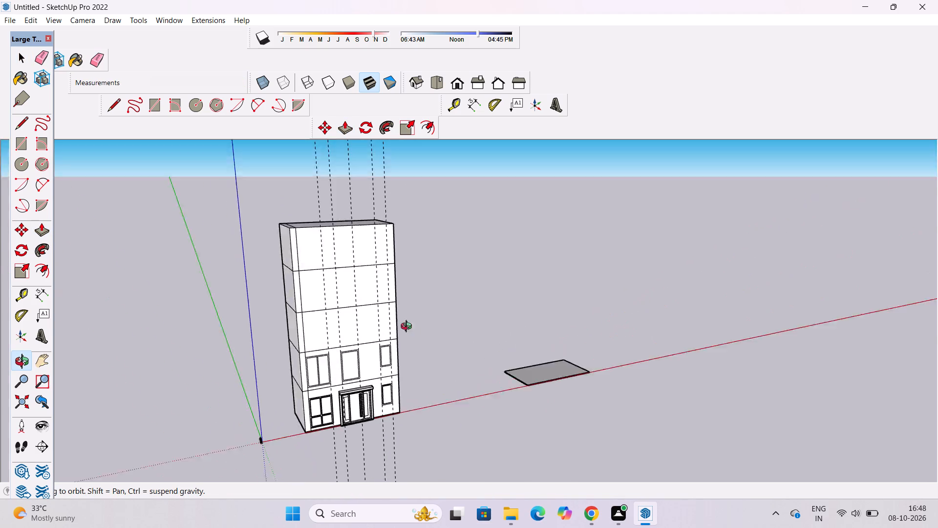
drag(408, 328, 403, 325)
shift+drag(402, 325, 397, 337)
drag(405, 346, 357, 334)
scroll(356, 333, down, 3)
shift+drag(373, 323, 330, 354)
scroll(328, 354, up, 2)
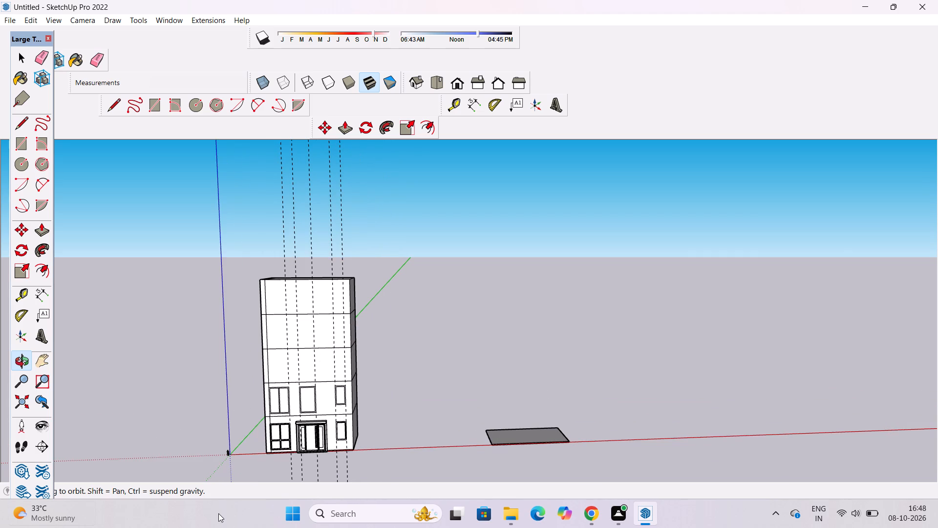
Examine the front facade around the line between the second and third storeys, above the three upper windows.
scroll(216, 518, down, 3)
scroll(329, 308, up, 4)
shift+drag(293, 355, 366, 315)
scroll(351, 394, up, 2)
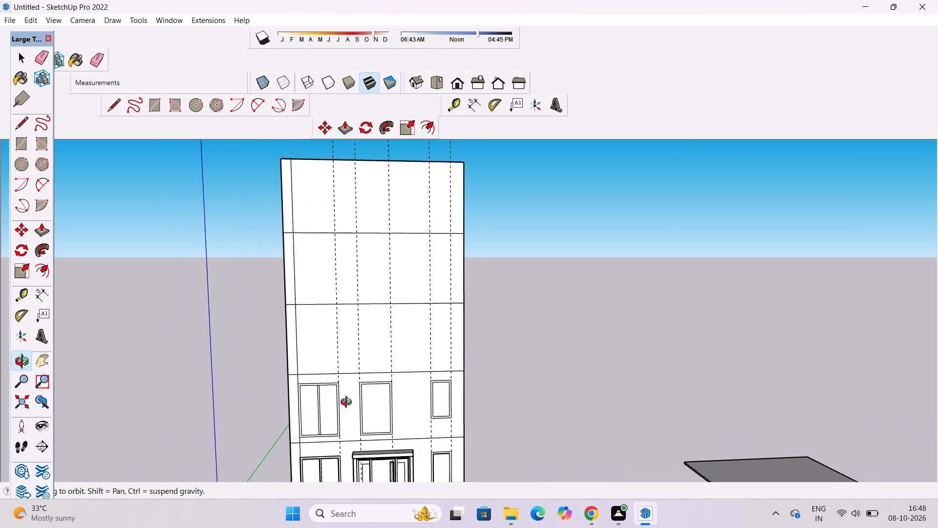
scroll(348, 403, up, 2)
shift+drag(349, 363, 375, 357)
scroll(375, 357, up, 5)
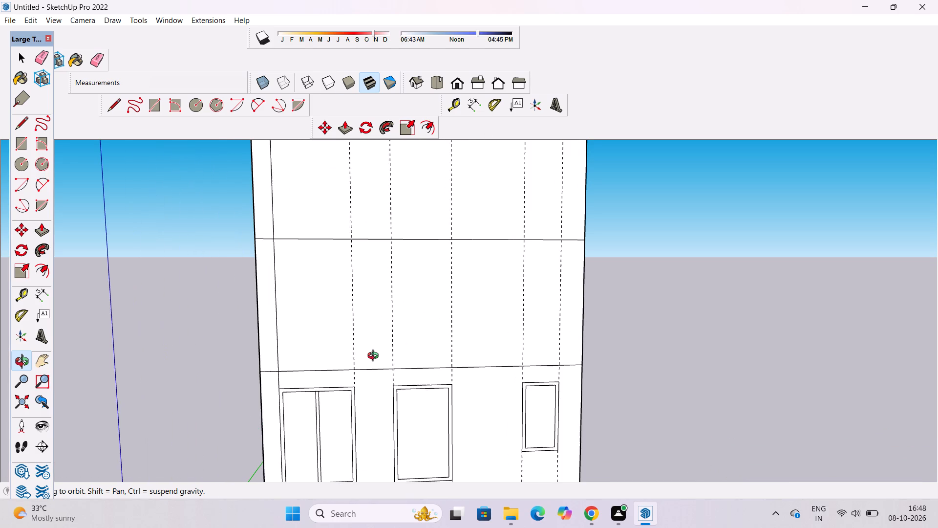
scroll(376, 361, down, 2)
shift+drag(375, 361, 374, 379)
drag(372, 387, 337, 377)
shift+drag(337, 377, 358, 336)
drag(367, 373, 369, 347)
shift+drag(345, 335, 362, 353)
scroll(362, 354, up, 2)
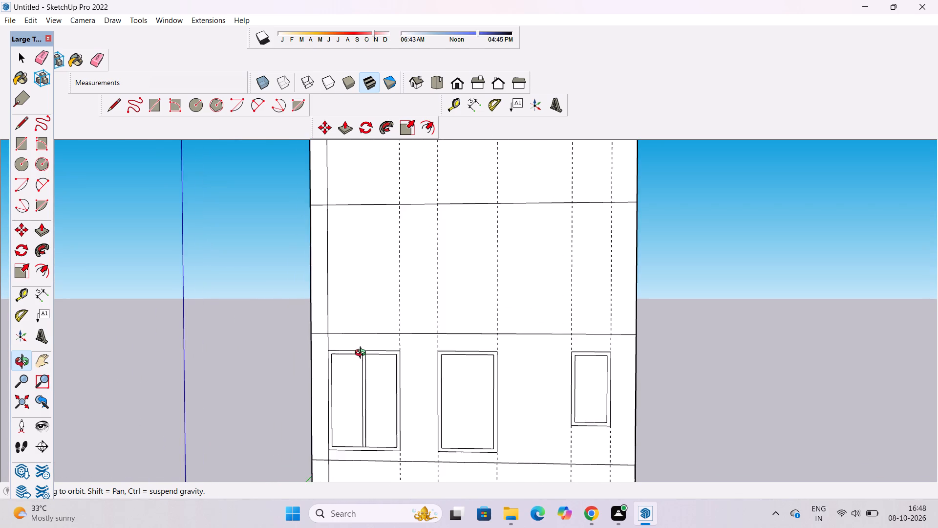
shift+drag(364, 347, 366, 358)
shift+drag(366, 358, 379, 355)
shift+drag(379, 355, 362, 360)
shift+drag(362, 360, 373, 359)
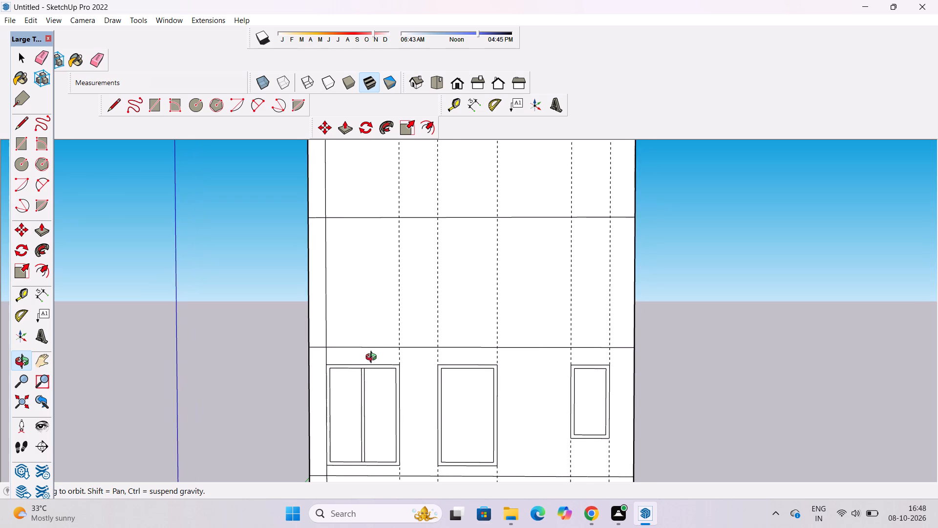
Place a horizontal guide 3' above the line dividing the second and third storeys on the front facade.
key(t)
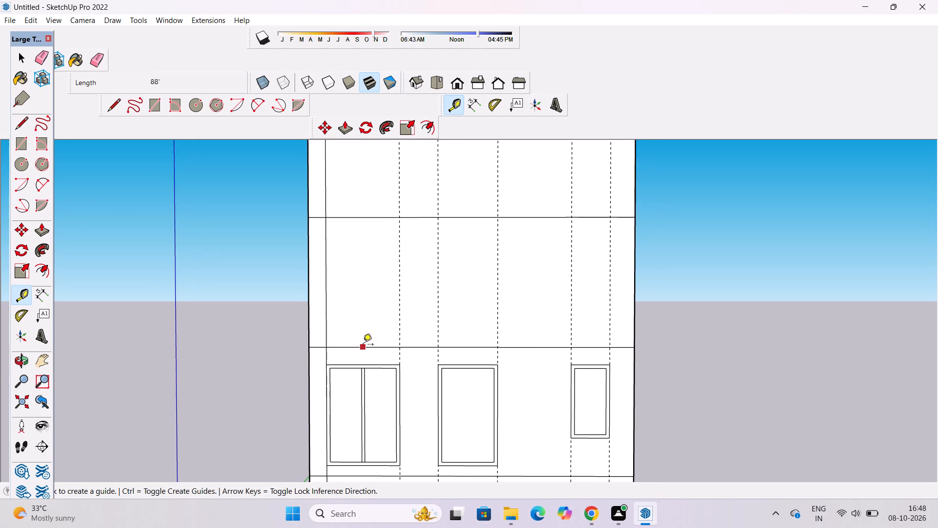
scroll(363, 345, down, 4)
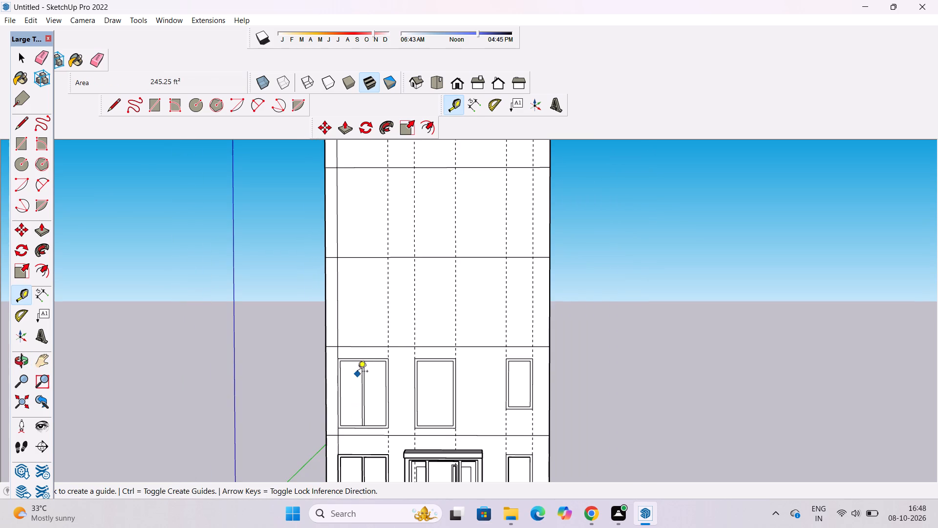
click(362, 347)
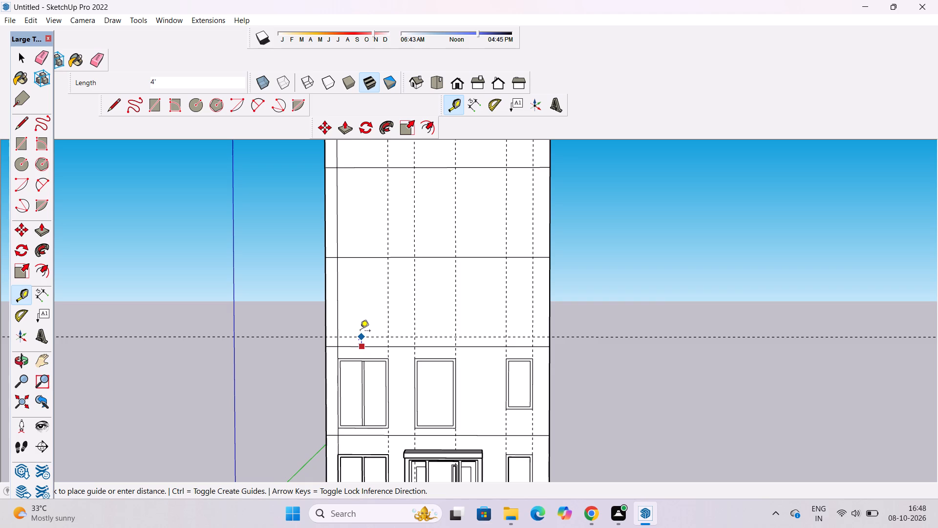
text(3')
key(Return)
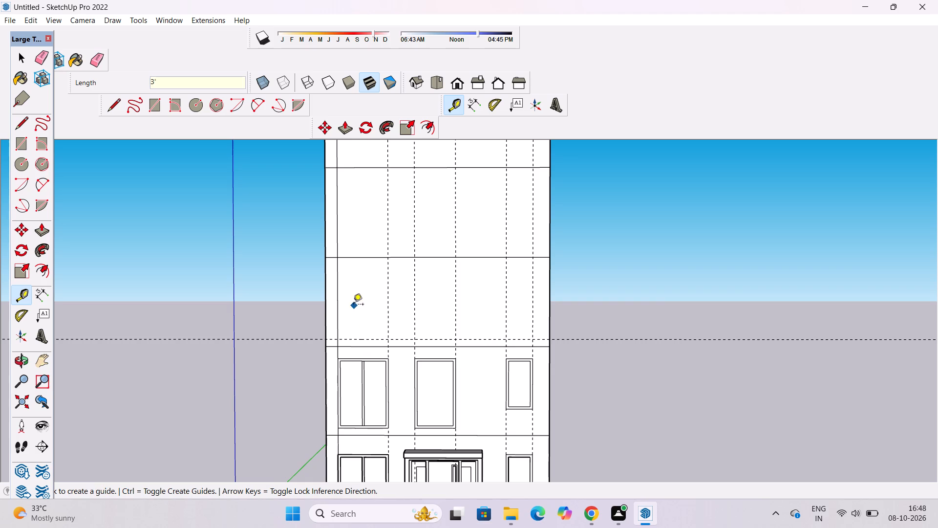
Examine the front facade from several angles, checking the guide against the storey line and the second-storey window tops.
scroll(346, 371, down, 7)
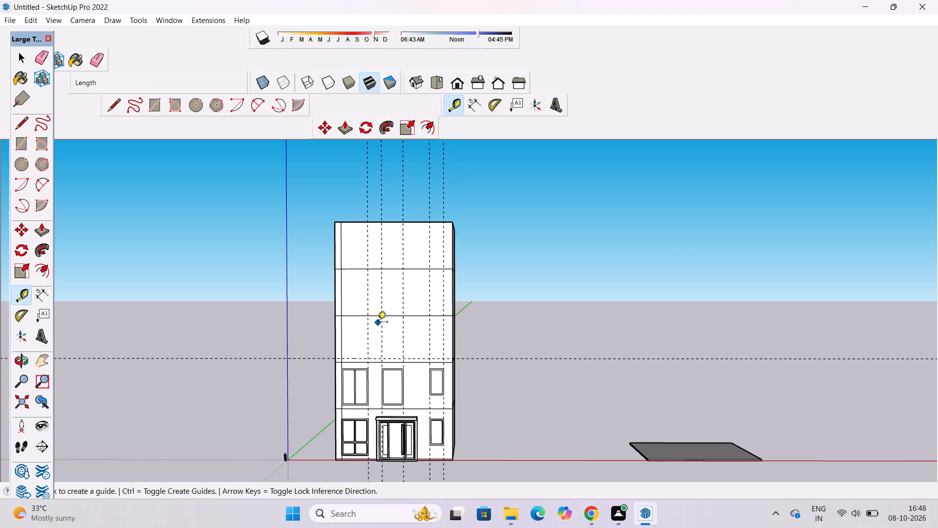
scroll(397, 321, down, 1)
key(space)
key(o)
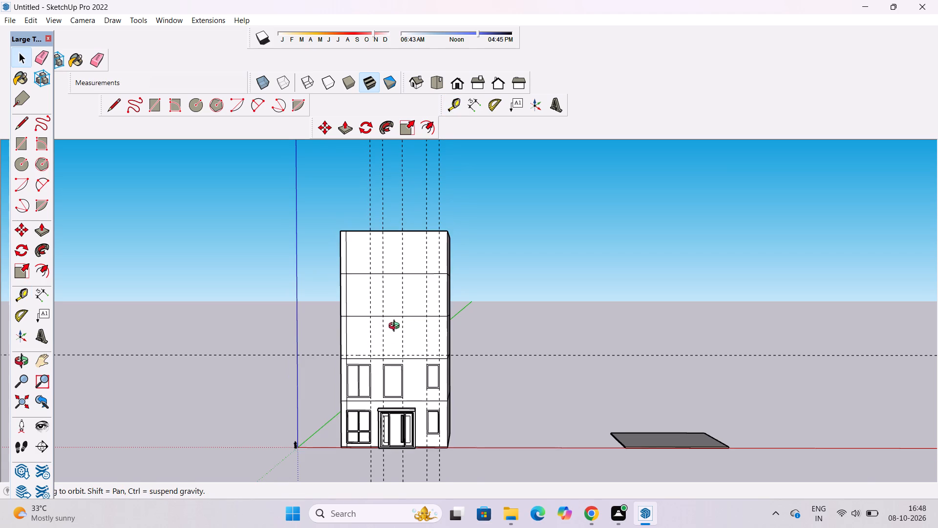
scroll(387, 347, up, 4)
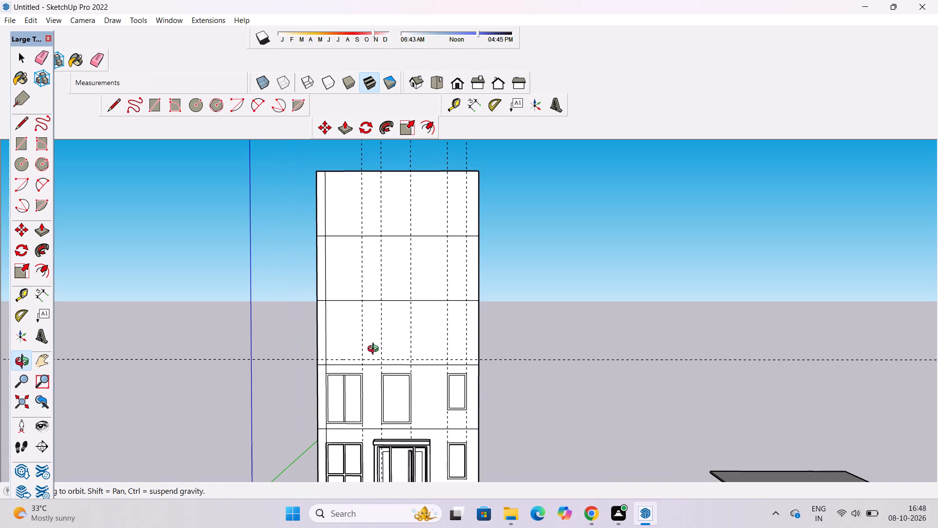
scroll(367, 348, down, 2)
shift+drag(367, 361, 354, 302)
shift+drag(356, 309, 370, 320)
shift+drag(372, 323, 380, 360)
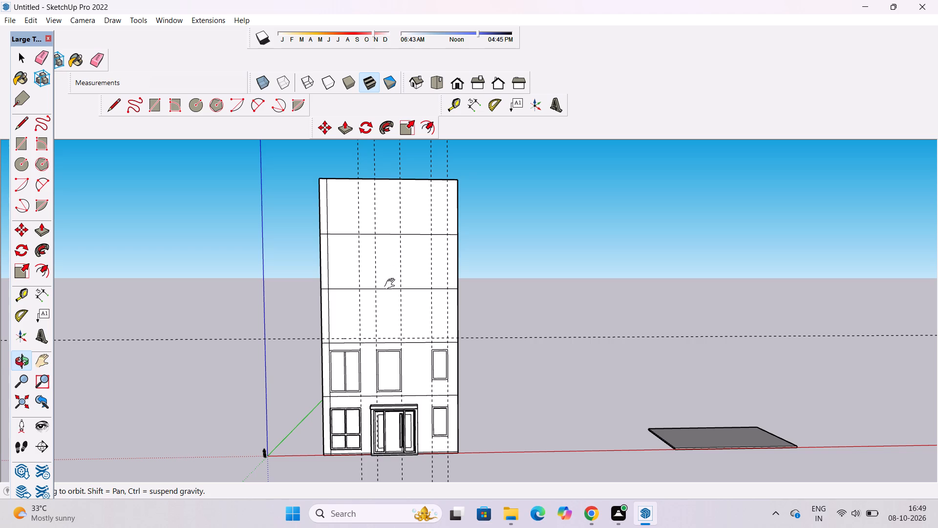
shift+drag(388, 294, 385, 308)
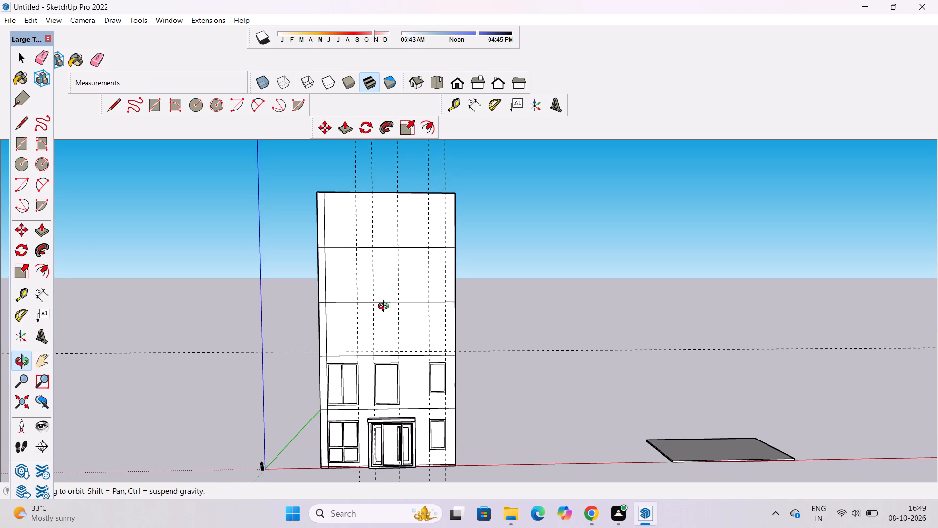
drag(385, 308, 394, 334)
shift+drag(398, 348, 369, 357)
shift+scroll(362, 387, up, 8)
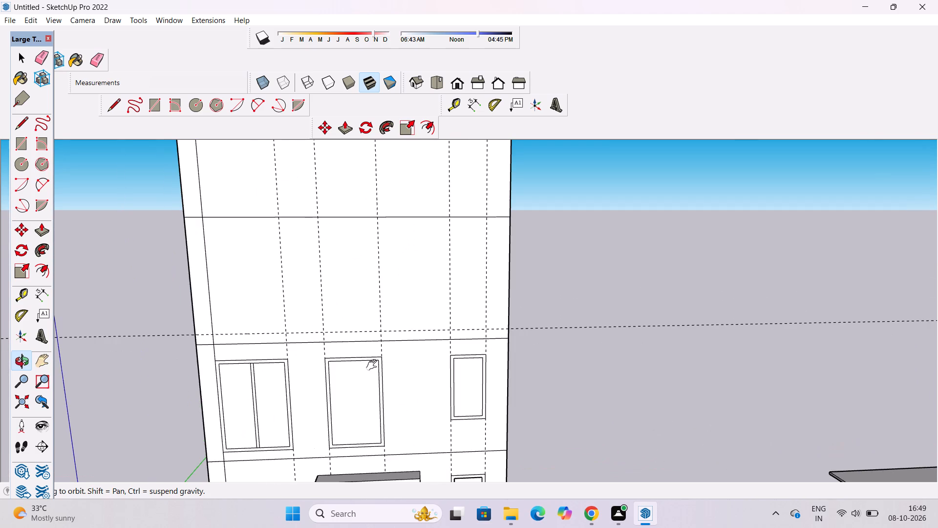
shift+drag(374, 365, 366, 373)
shift+drag(365, 377, 352, 325)
shift+drag(354, 335, 362, 363)
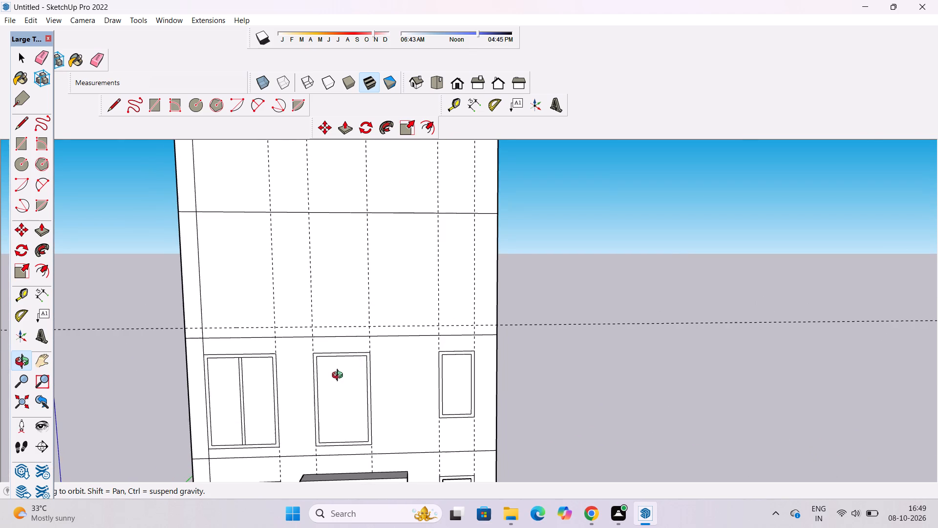
scroll(332, 371, up, 5)
shift+drag(349, 355, 350, 378)
drag(350, 377, 342, 351)
scroll(342, 333, down, 2)
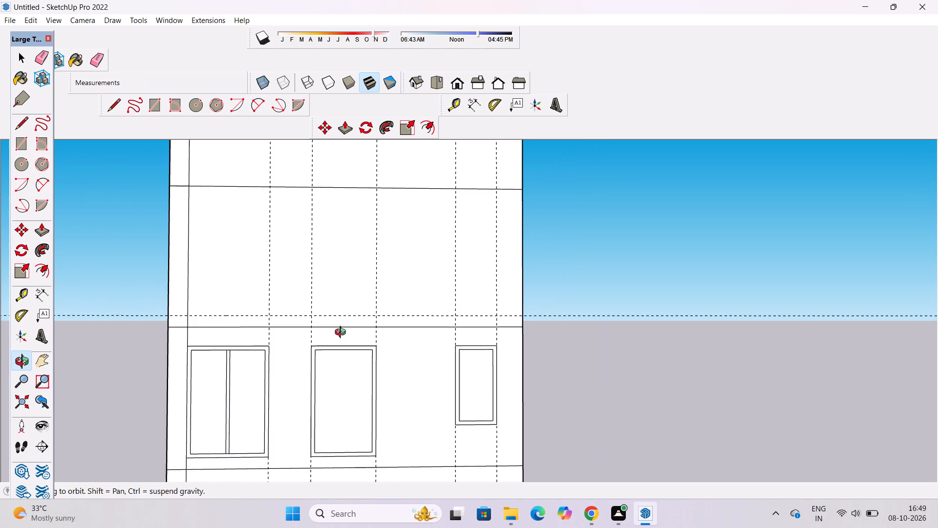
scroll(342, 333, down, 6)
drag(352, 335, 356, 365)
shift+scroll(356, 344, down, 5)
shift+drag(366, 338, 349, 347)
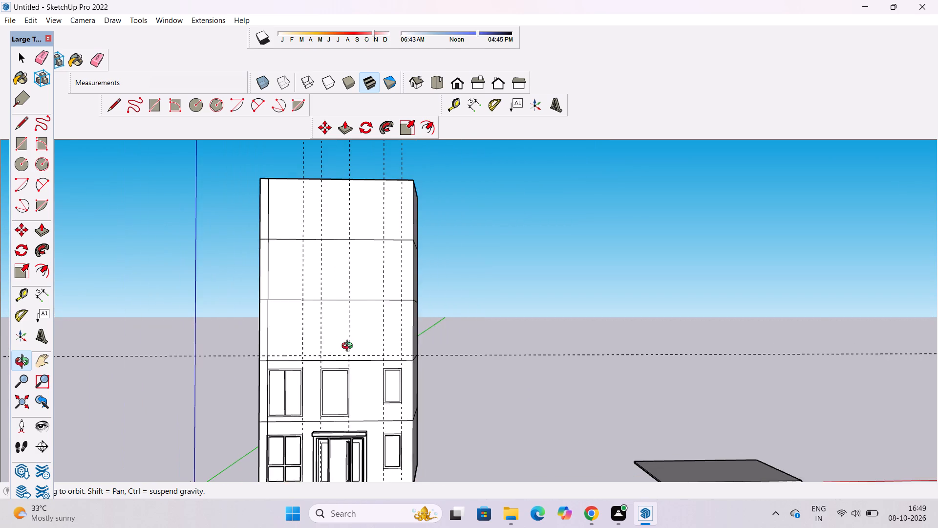
drag(349, 347, 361, 359)
scroll(361, 364, up, 2)
shift+drag(361, 363, 353, 354)
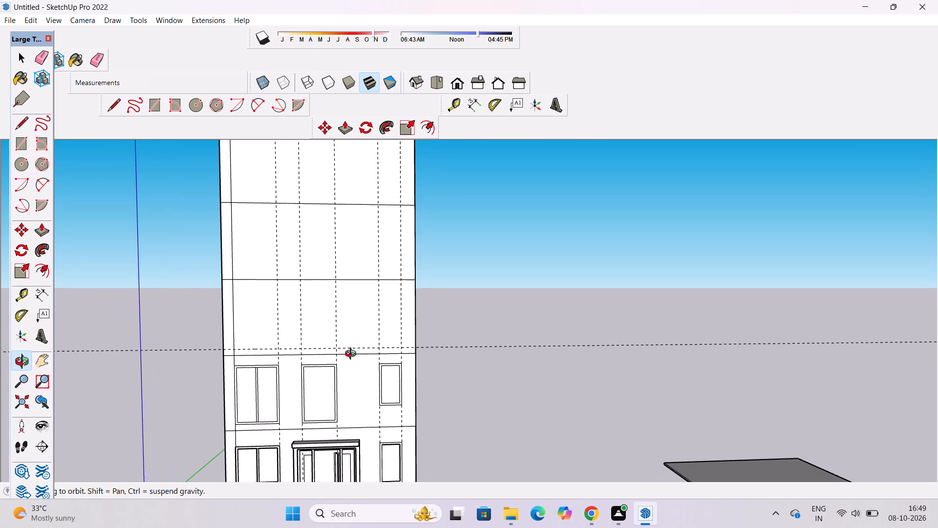
drag(356, 363, 362, 352)
shift+drag(365, 382, 365, 395)
shift+scroll(341, 387, up, 4)
shift+drag(341, 387, 346, 368)
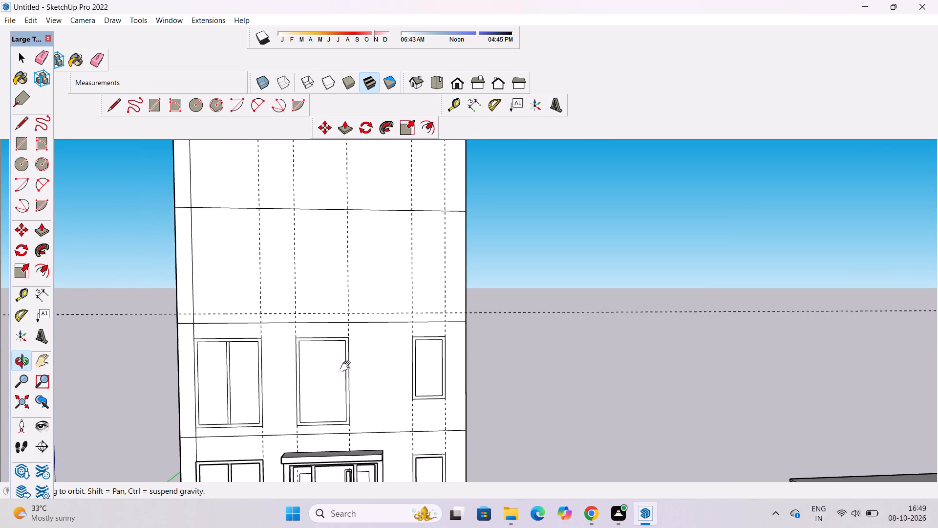
shift+drag(347, 368, 347, 386)
scroll(333, 366, up, 4)
shift+drag(333, 362, 347, 327)
drag(344, 340, 342, 345)
Place a horizontal guide 2.5' above the top edge of the middle second-storey window.
key(t)
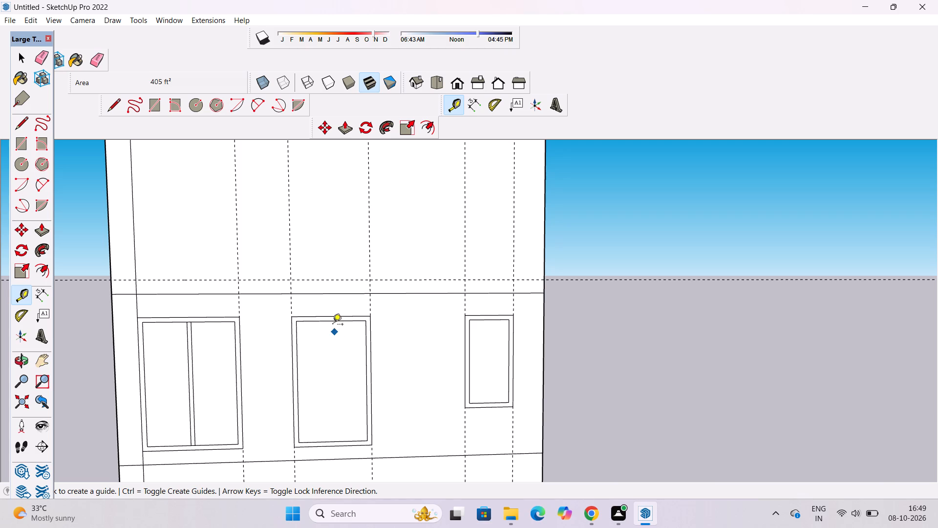
click(333, 318)
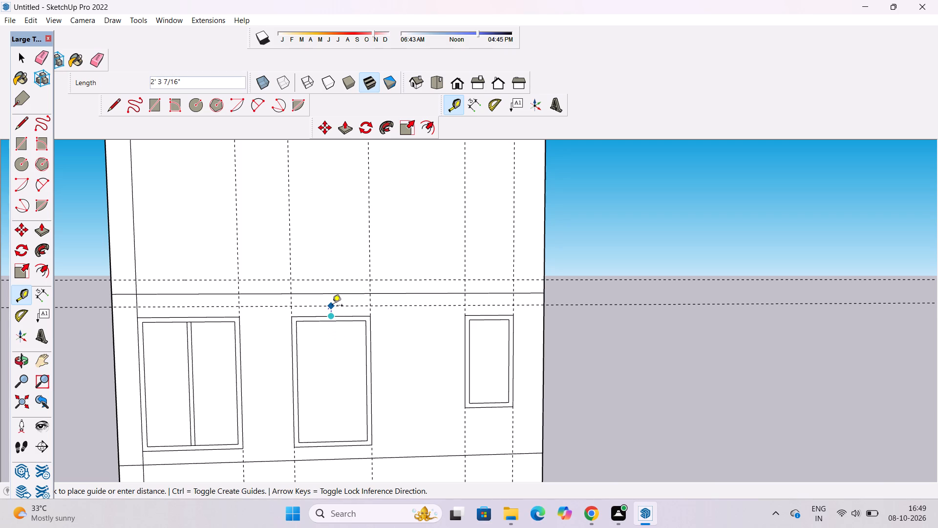
text(2.5')
key(Return)
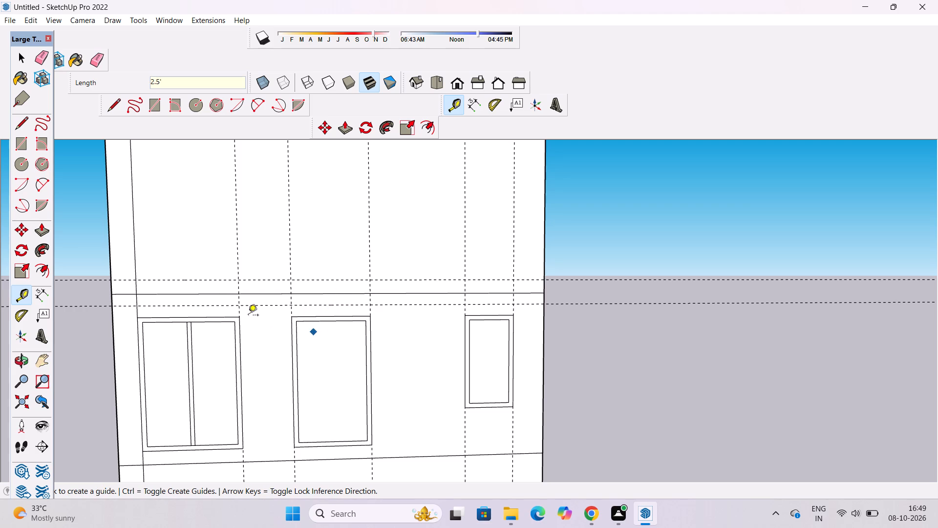
Outline a band under the storey line: draw 67' along the lower guide from the right facade edge, then 2' 6" up to the line.
click(111, 106)
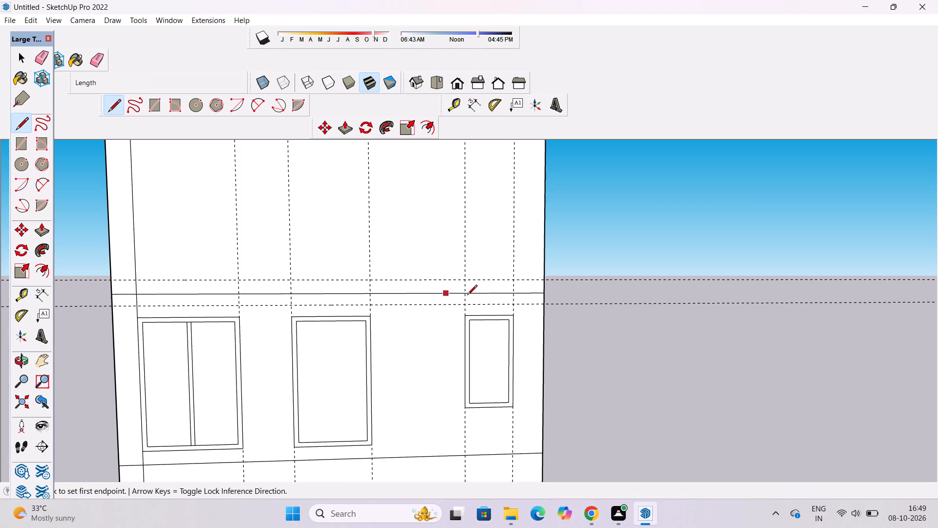
click(545, 305)
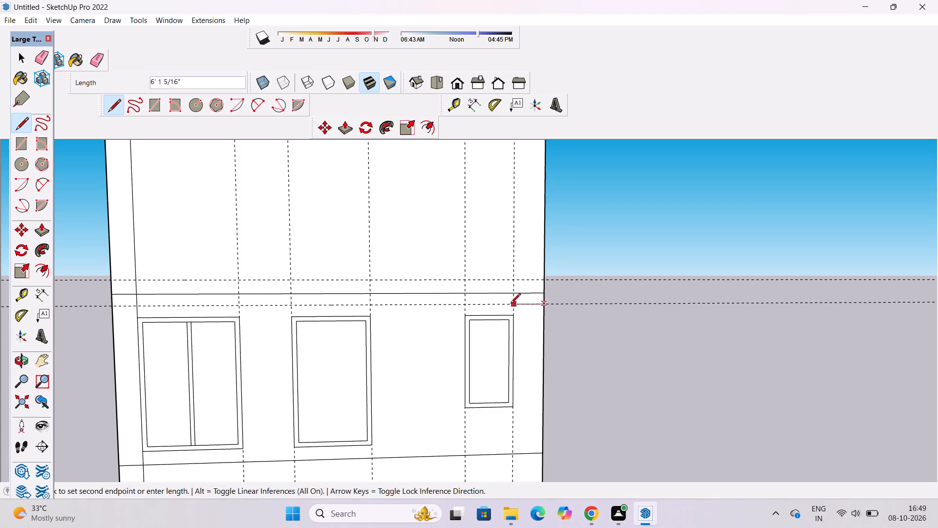
click(238, 307)
click(237, 294)
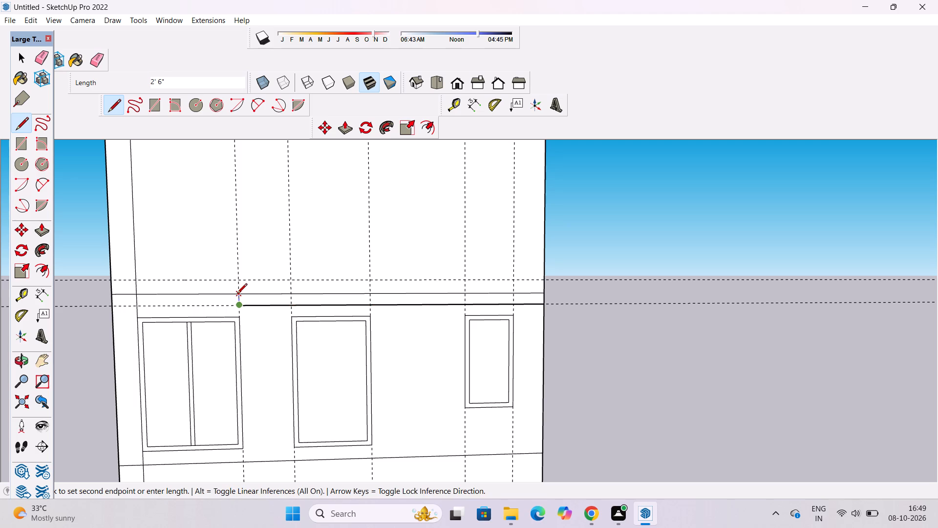
key(space)
Erase the horizontal guide running just above the second-storey windows.
key(o)
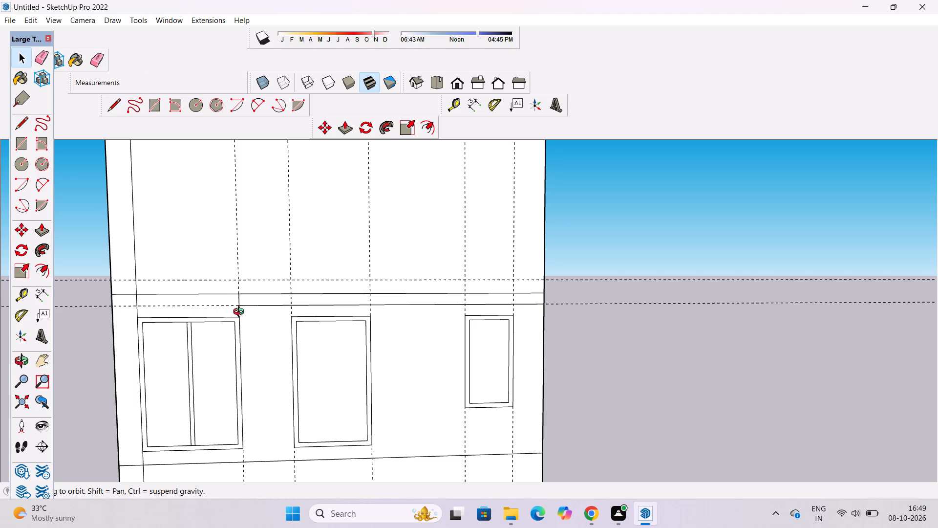
shift+drag(235, 316, 298, 322)
scroll(290, 318, up, 3)
shift+drag(285, 312, 245, 312)
shift+drag(245, 312, 282, 315)
shift+drag(284, 322, 300, 325)
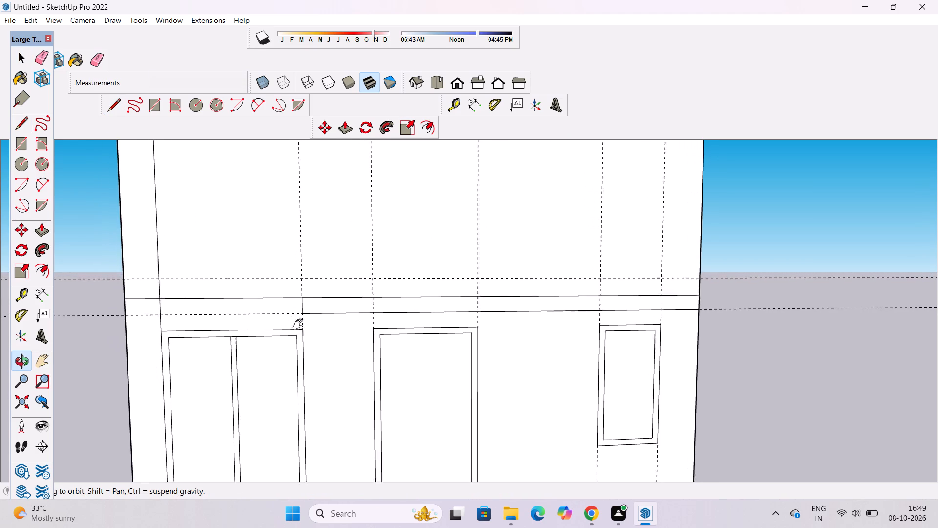
shift+drag(300, 325, 301, 325)
drag(301, 327, 306, 330)
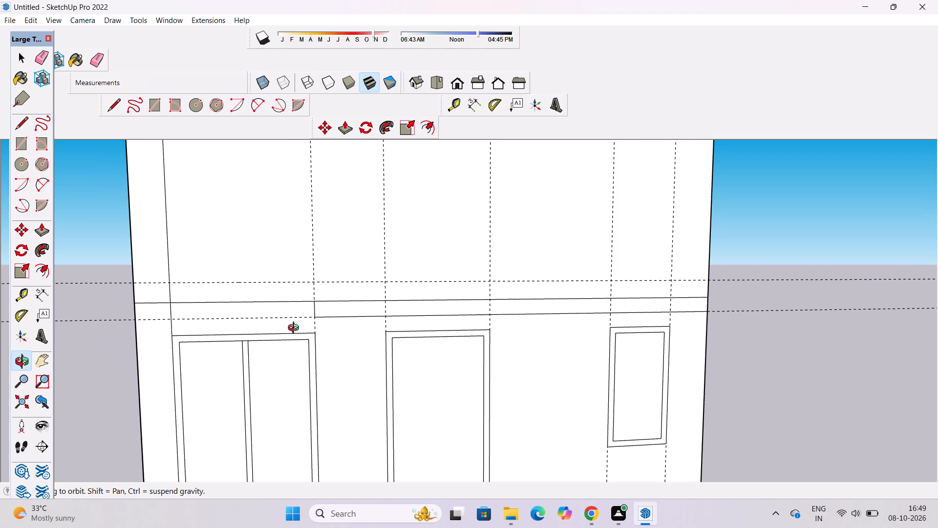
key(e)
drag(279, 314, 279, 319)
Examine the narrow band outline above the second-storey windows and its relation to the storey line and remaining guide.
scroll(197, 324, down, 3)
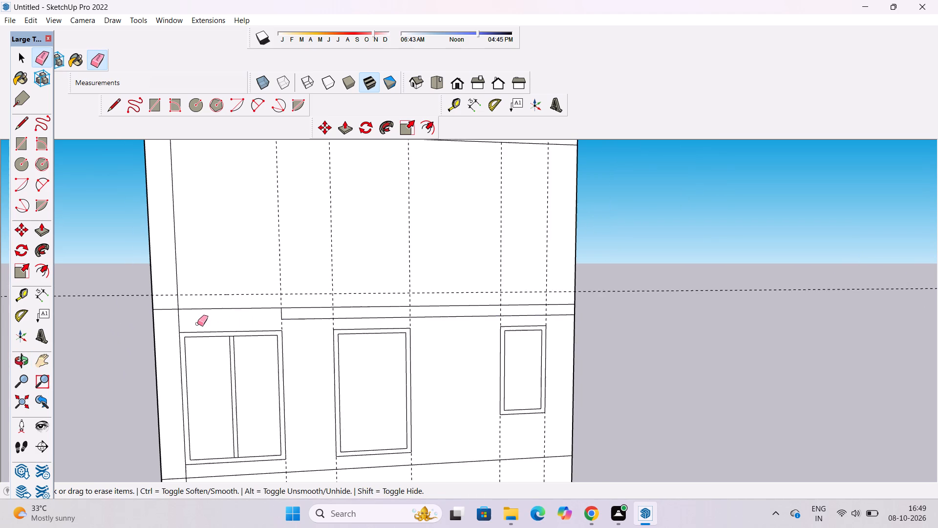
scroll(197, 324, down, 5)
scroll(242, 334, up, 2)
key(c)
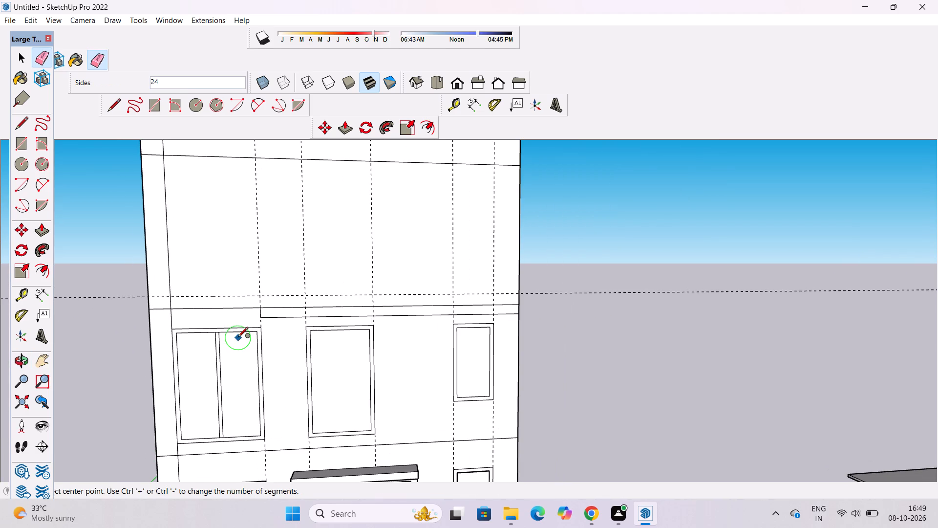
key(space)
key(o)
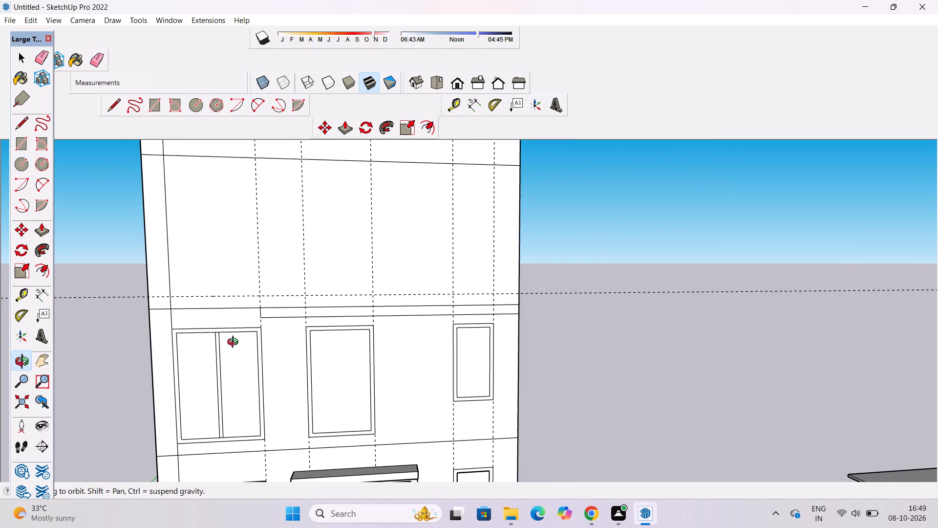
scroll(237, 349, down, 3)
shift+drag(300, 348, 277, 360)
shift+drag(277, 365, 265, 373)
shift+drag(267, 369, 262, 372)
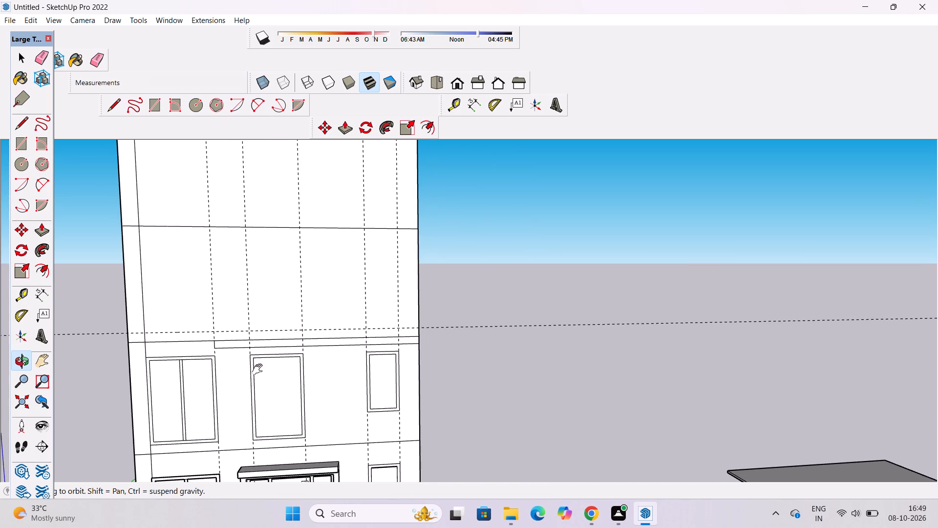
shift+drag(259, 370, 270, 356)
shift+drag(268, 343, 269, 351)
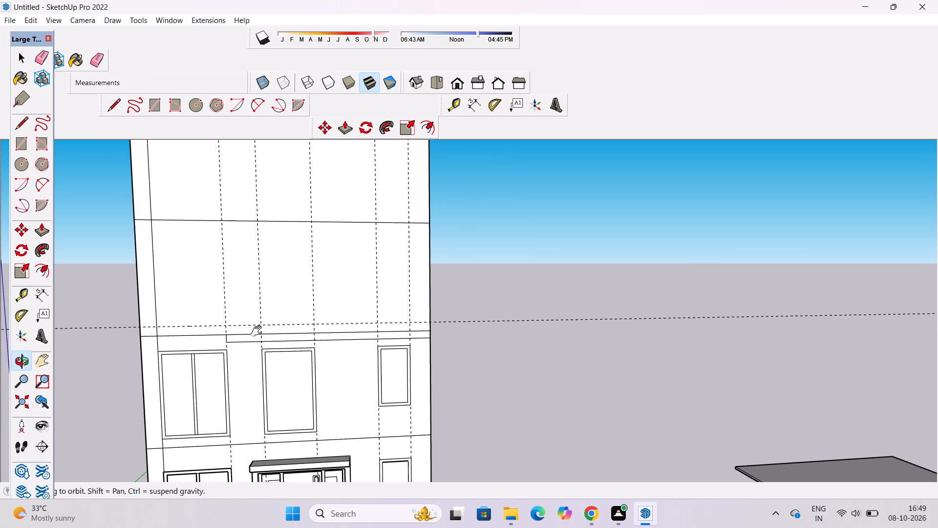
drag(259, 337, 255, 338)
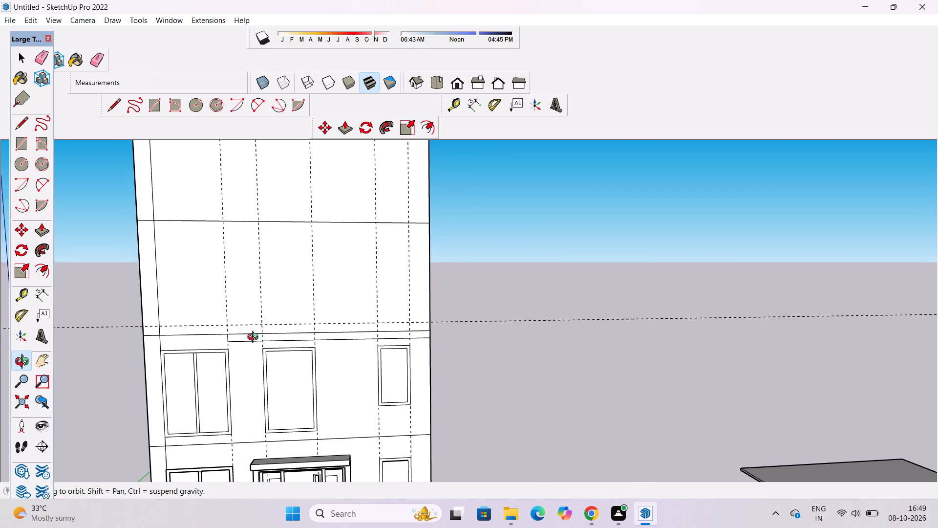
Place a vertical guide 1.5' to the right of the guide along the left double window's right edge.
drag(255, 338, 233, 332)
shift+drag(233, 330, 229, 361)
shift+click(234, 352)
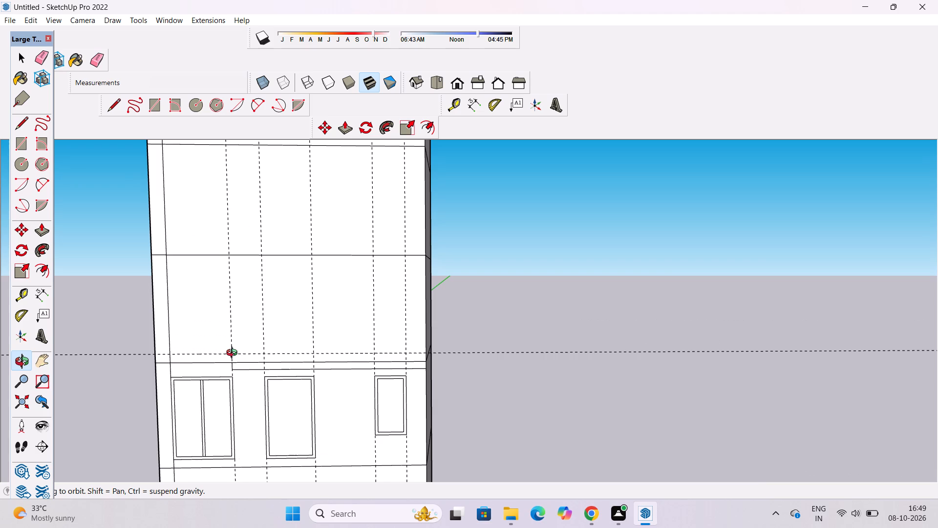
scroll(232, 343, up, 3)
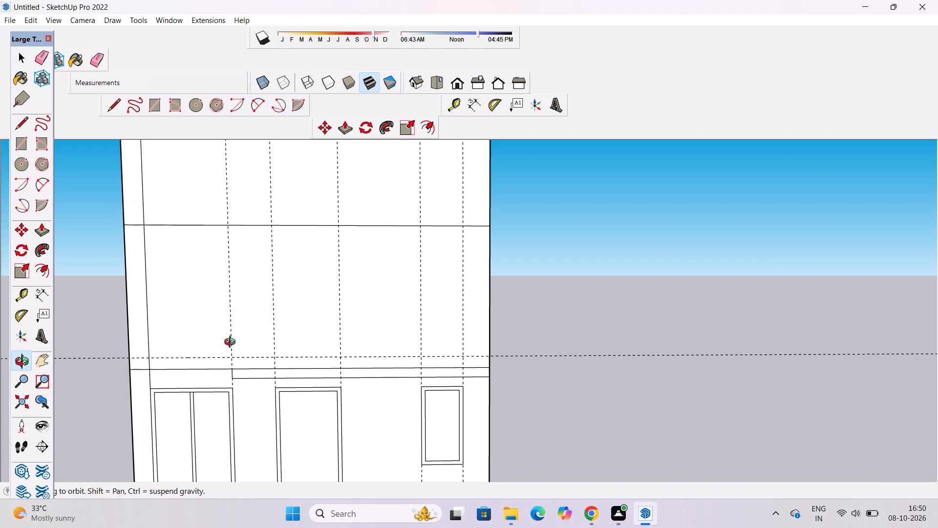
shift+click(232, 343)
shift+drag(233, 346, 234, 362)
shift+drag(234, 362, 230, 360)
key(t)
scroll(231, 363, down, 3)
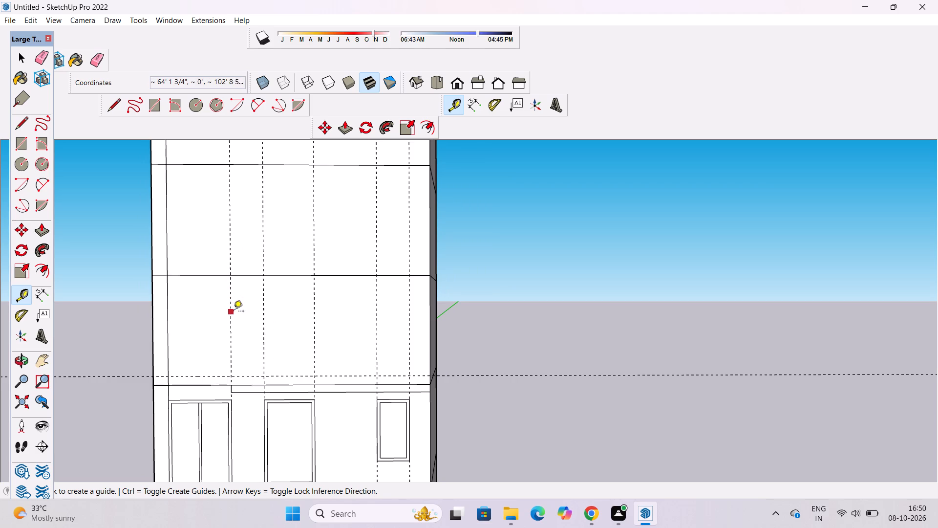
scroll(229, 316, up, 2)
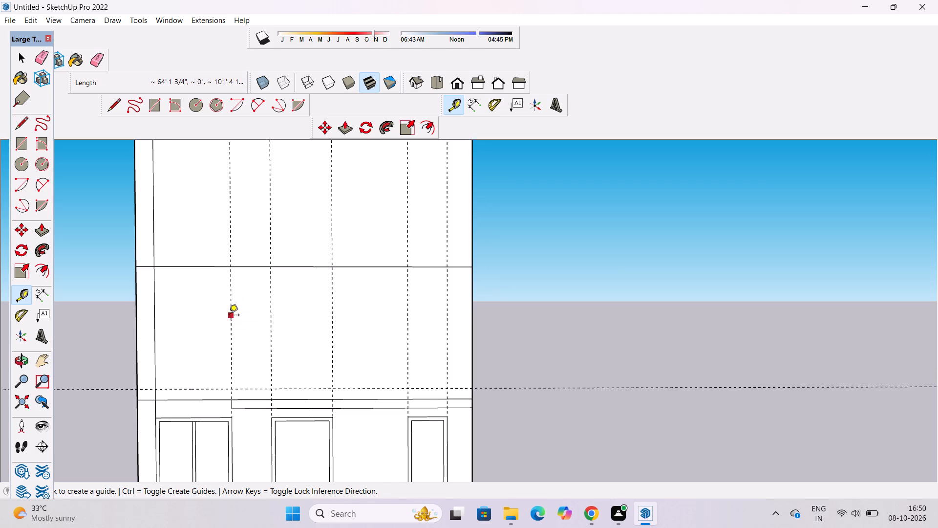
scroll(229, 316, down, 1)
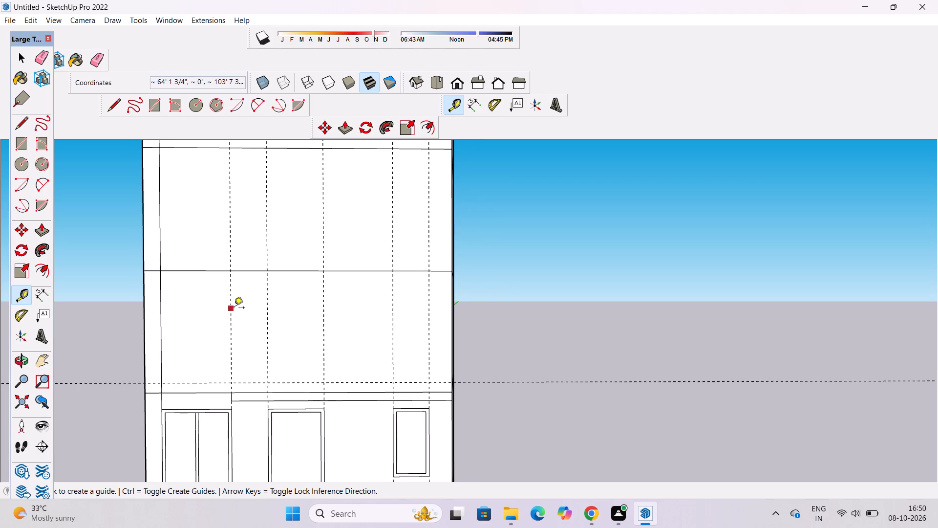
scroll(234, 308, down, 2)
click(234, 305)
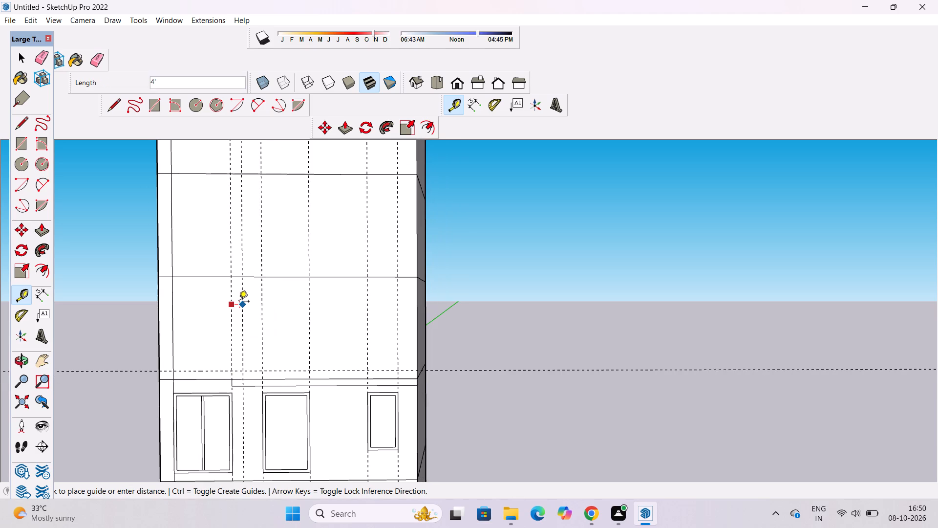
scroll(241, 302, up, 3)
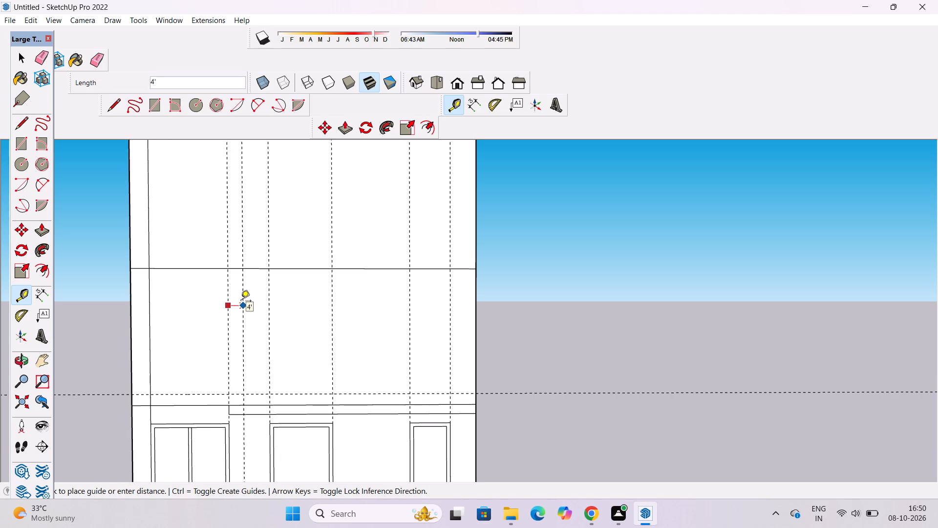
key(1)
text(.5')
key(Return)
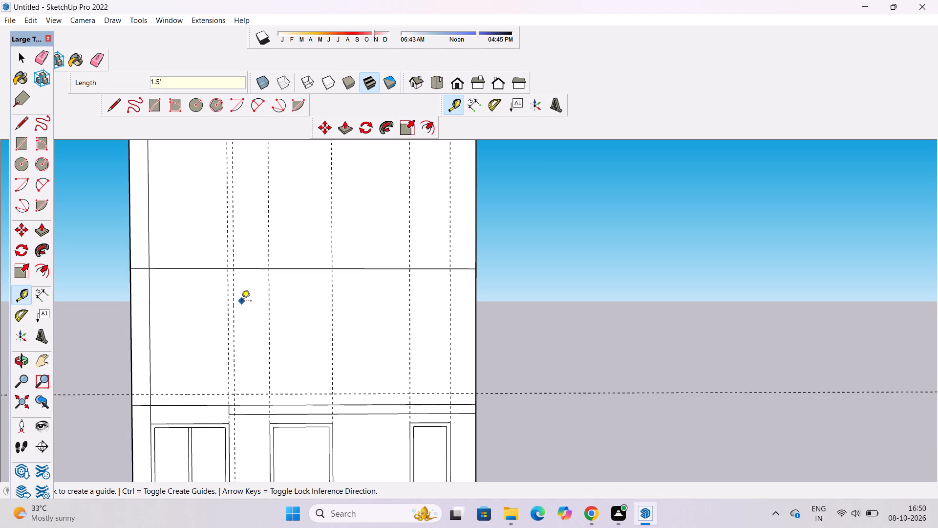
Examine the front facade, checking the guides against the band outline, storey lines, windows and entrance.
scroll(249, 321, down, 4)
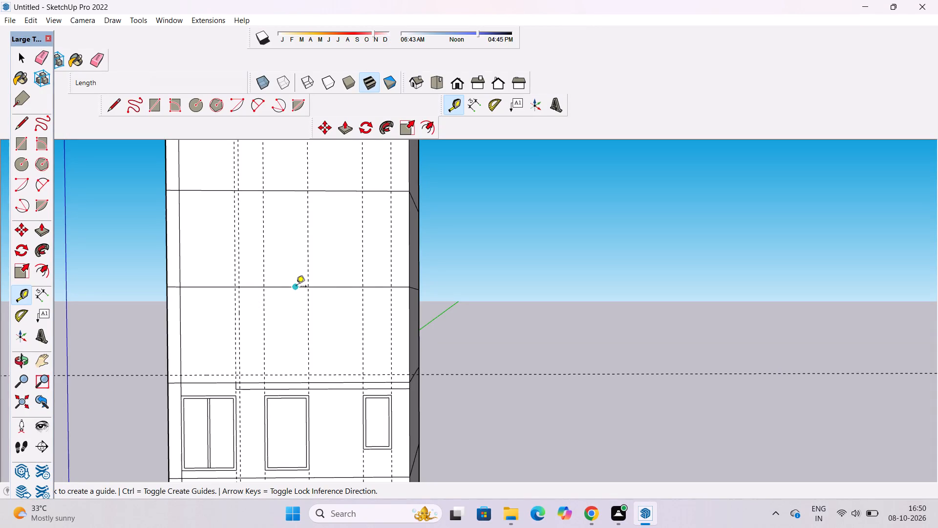
scroll(295, 286, up, 1)
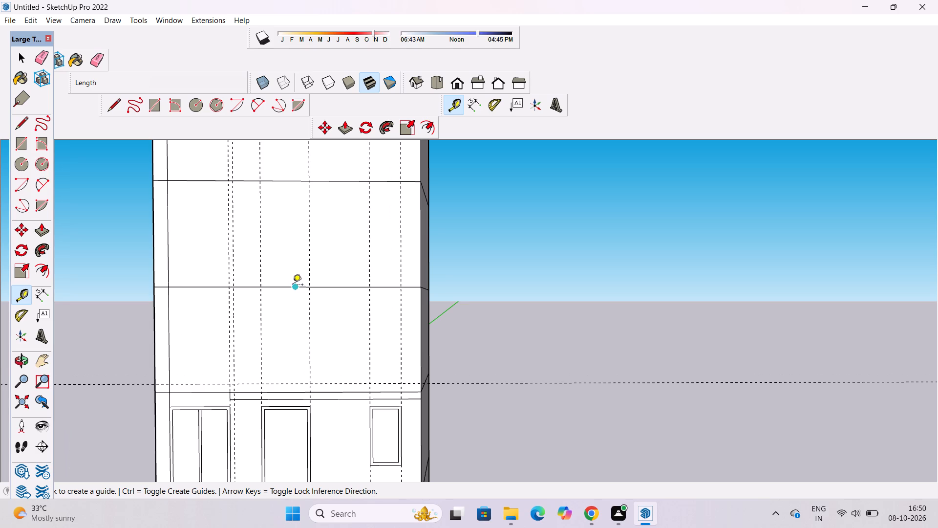
key(space)
key(o)
scroll(286, 289, down, 3)
shift+drag(287, 356, 284, 319)
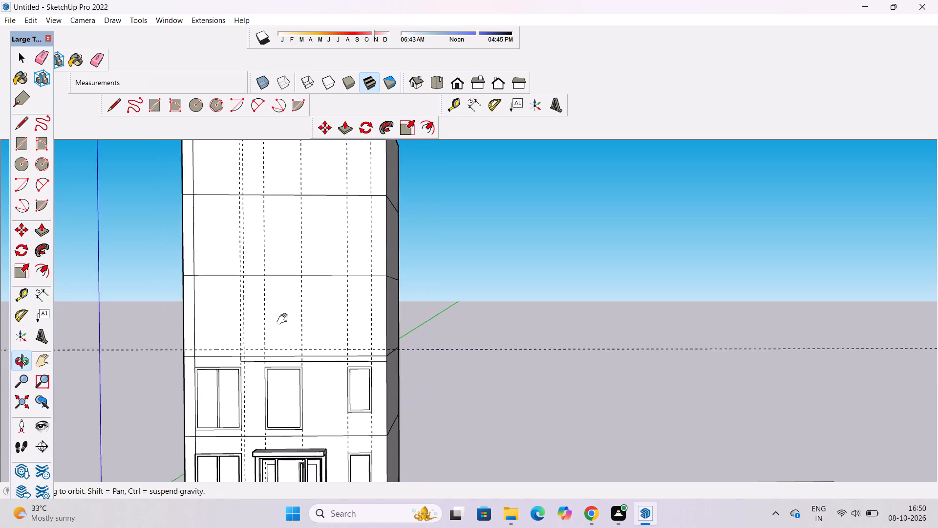
shift+drag(284, 319, 284, 311)
shift+drag(285, 317, 294, 368)
scroll(294, 352, up, 5)
shift+drag(292, 350, 317, 382)
drag(318, 384, 305, 312)
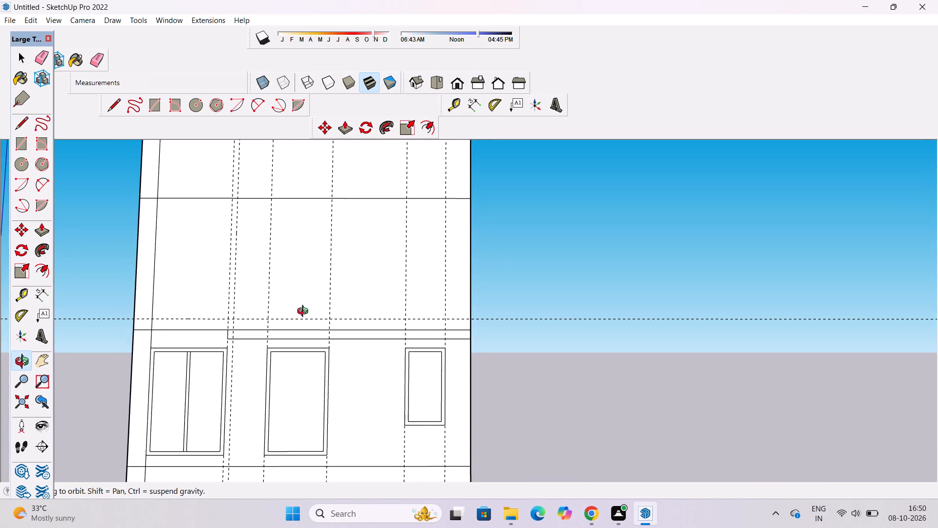
scroll(305, 319, down, 4)
shift+drag(306, 326, 353, 363)
scroll(344, 369, up, 3)
shift+drag(344, 369, 323, 372)
drag(322, 372, 348, 374)
drag(348, 374, 313, 385)
shift+drag(310, 381, 283, 386)
shift+drag(336, 386, 327, 387)
drag(397, 381, 384, 392)
scroll(369, 392, up, 2)
shift+drag(368, 389, 398, 384)
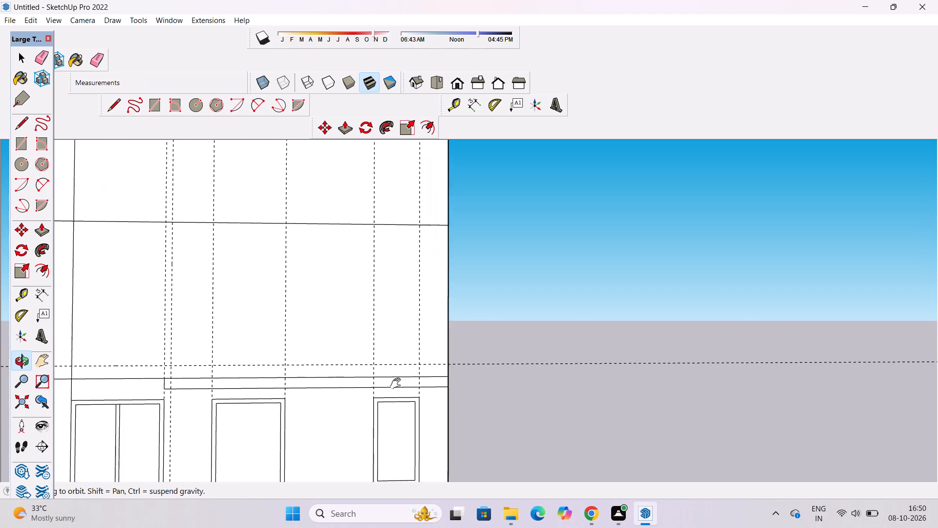
shift+drag(398, 384, 399, 384)
shift+drag(399, 384, 394, 384)
scroll(386, 376, down, 4)
drag(385, 376, 376, 380)
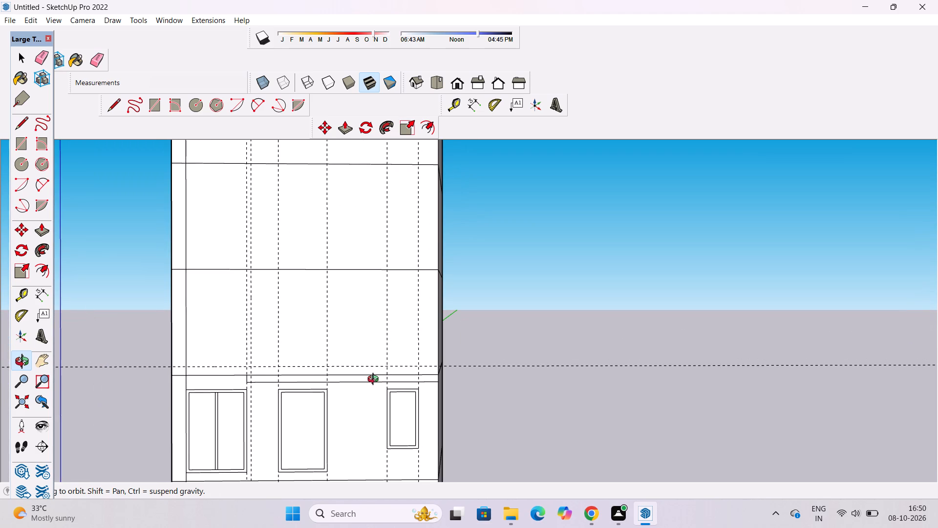
scroll(374, 380, down, 4)
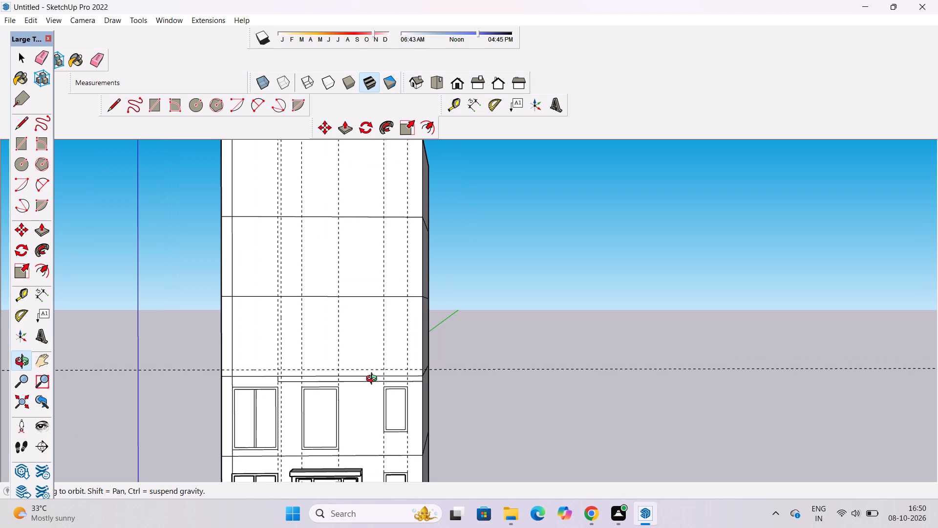
shift+drag(376, 383, 357, 276)
shift+drag(363, 302, 374, 345)
drag(375, 352, 386, 343)
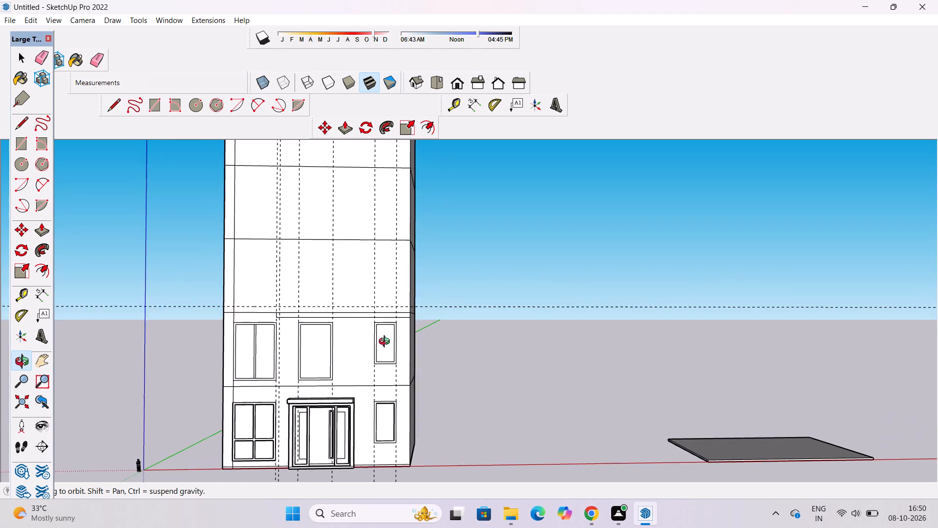
drag(386, 343, 387, 339)
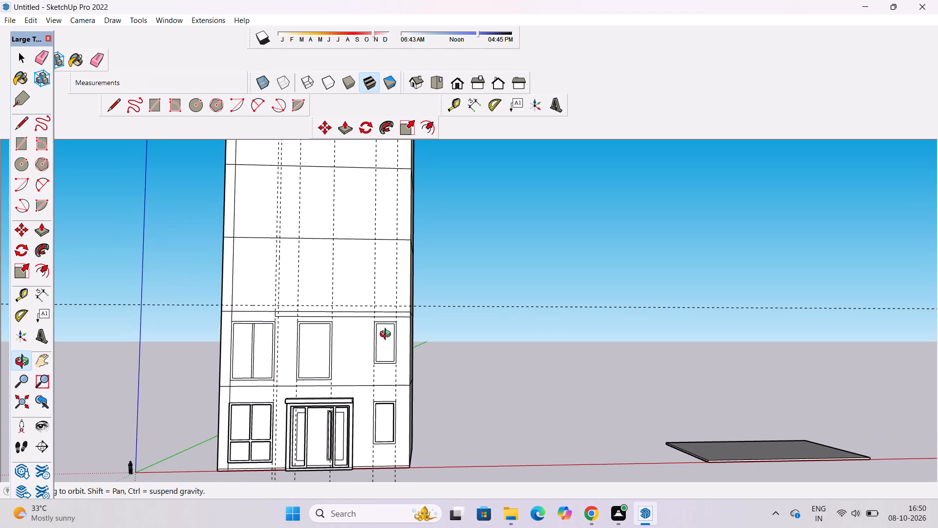
shift+drag(386, 333, 388, 348)
drag(341, 345, 352, 361)
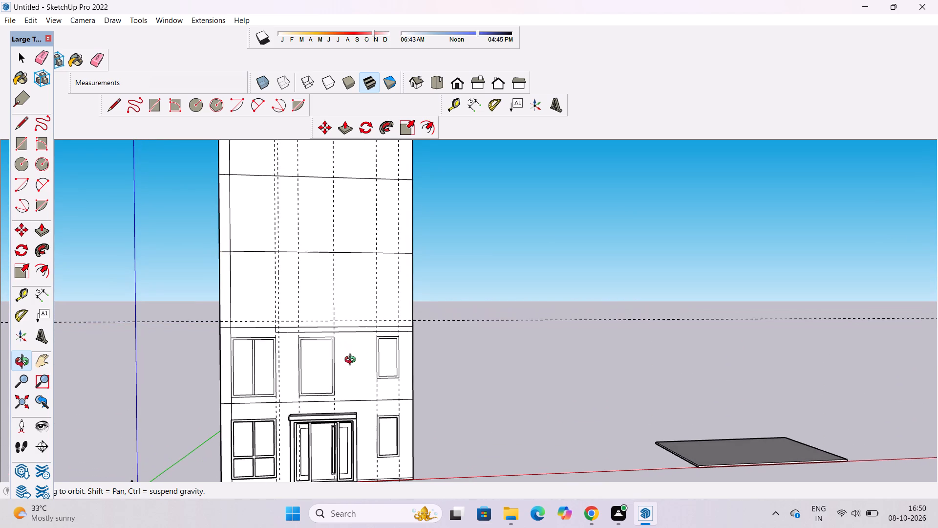
Push/Pull the narrow band face above the second-storey windows outward 24' to form a projecting slab.
scroll(343, 352, up, 2)
shift+drag(343, 352, 340, 335)
drag(339, 332, 386, 378)
scroll(374, 324, up, 2)
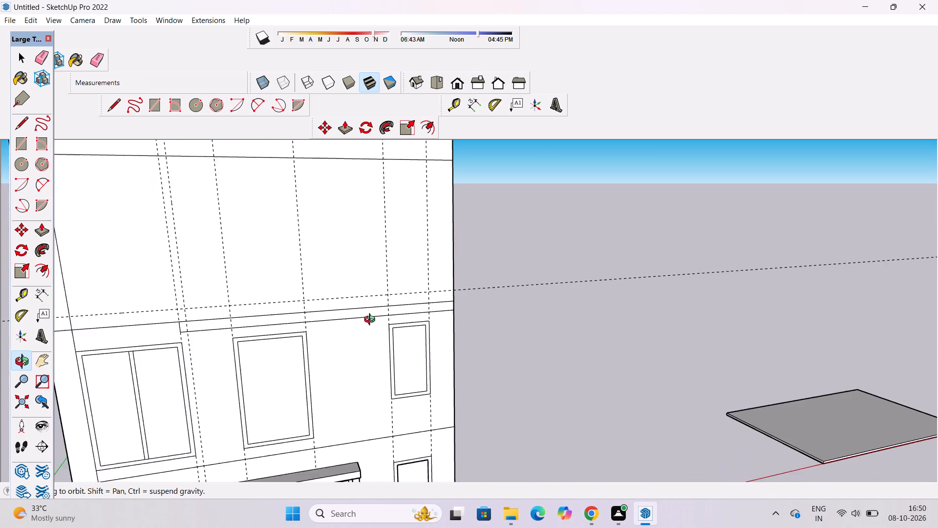
scroll(372, 321, up, 5)
shift+drag(363, 321, 332, 307)
click(332, 307)
key(p)
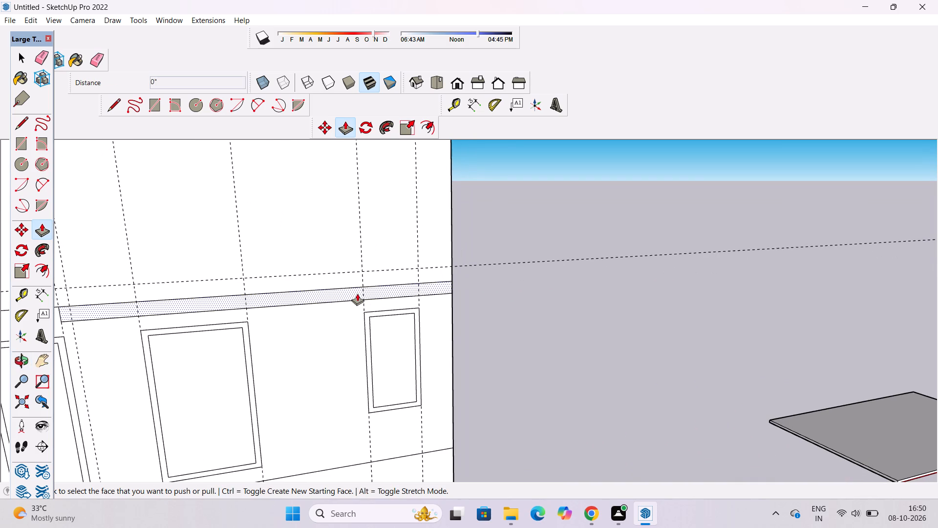
scroll(357, 293, down, 3)
click(357, 293)
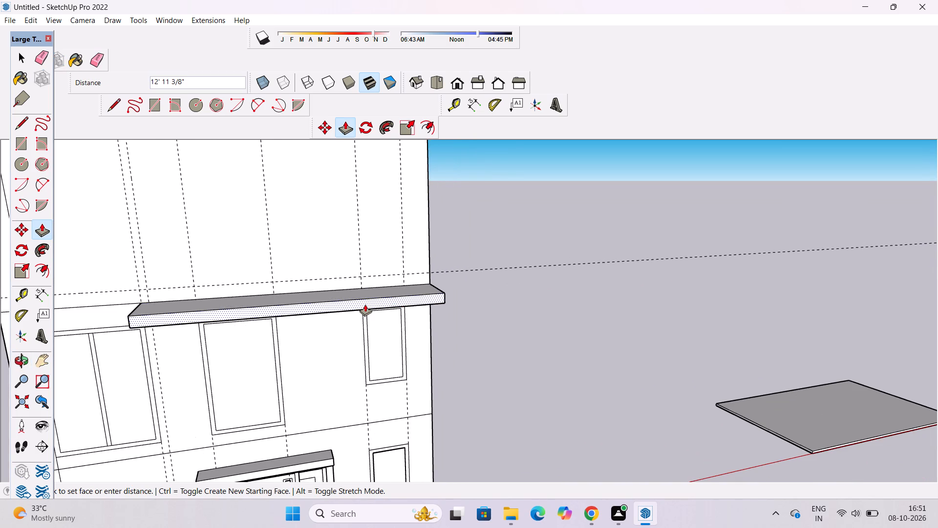
key(o)
drag(542, 316, 355, 327)
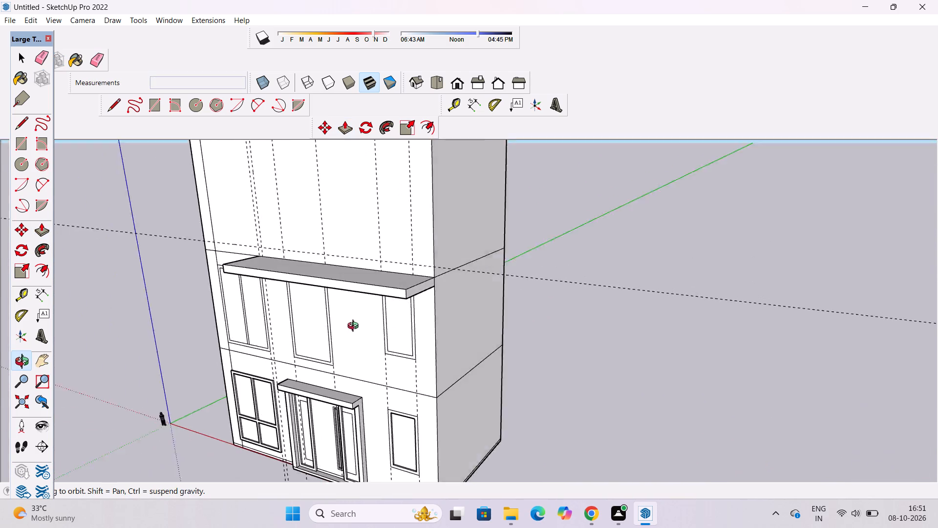
drag(355, 327, 296, 316)
shift+drag(375, 298, 382, 334)
scroll(383, 333, up, 3)
drag(346, 339, 427, 349)
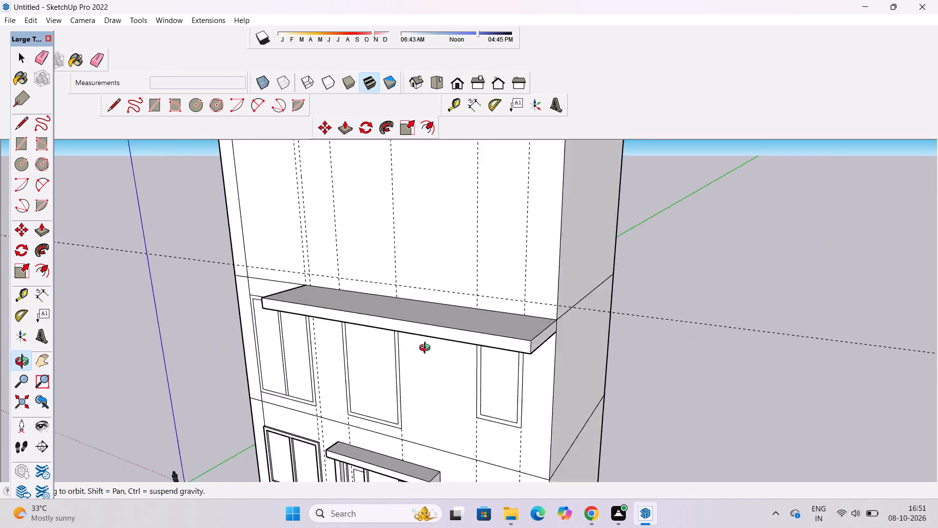
drag(427, 349, 593, 349)
drag(586, 346, 497, 352)
drag(411, 364, 499, 357)
shift+drag(483, 364, 460, 371)
scroll(423, 380, up, 1)
shift+drag(423, 380, 399, 381)
click(399, 381)
scroll(403, 381, down, 3)
shift+drag(399, 378, 373, 388)
drag(375, 388, 393, 388)
key(p)
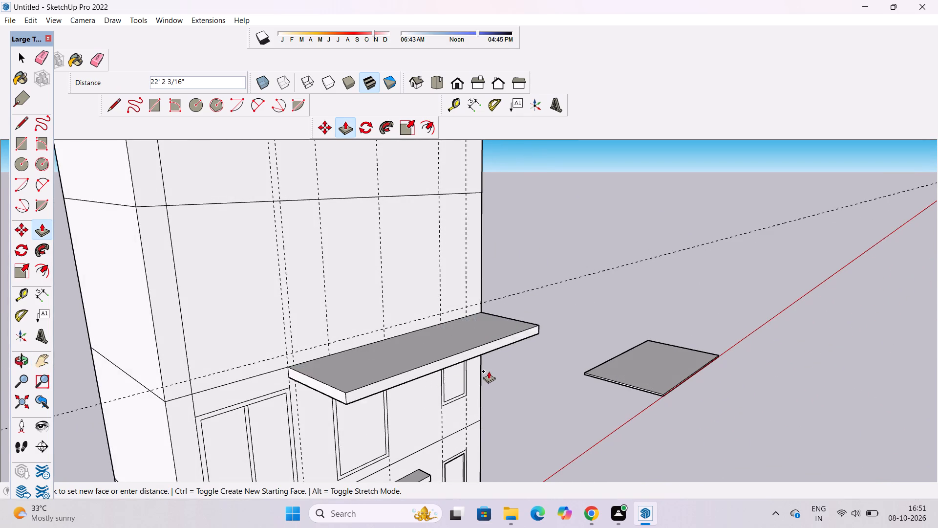
scroll(492, 370, down, 1)
text(24')
key(Return)
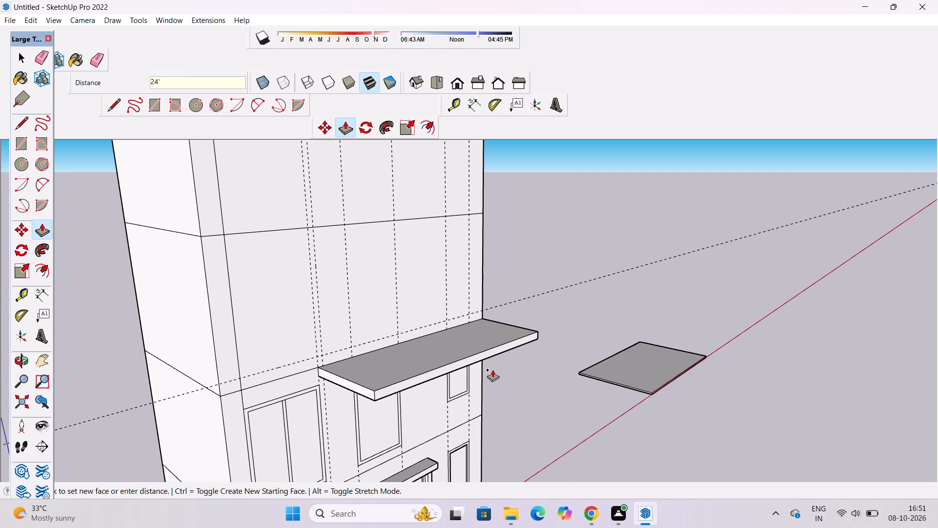
Examine the projecting slab above the second-storey windows and its alignment with the facade edge, windows and vertical guides.
key(o)
scroll(483, 358, down, 5)
drag(575, 333, 469, 338)
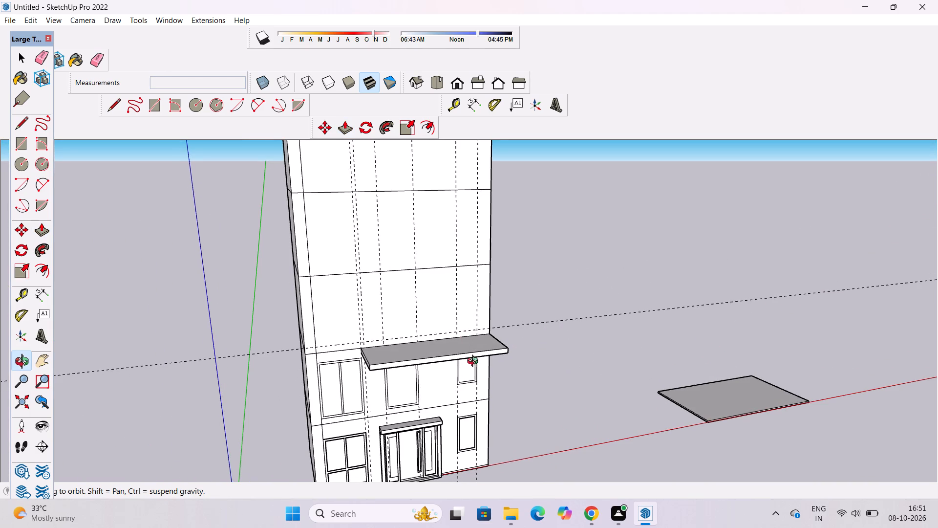
shift+drag(525, 367, 494, 371)
drag(494, 371, 417, 359)
shift+drag(383, 337, 388, 382)
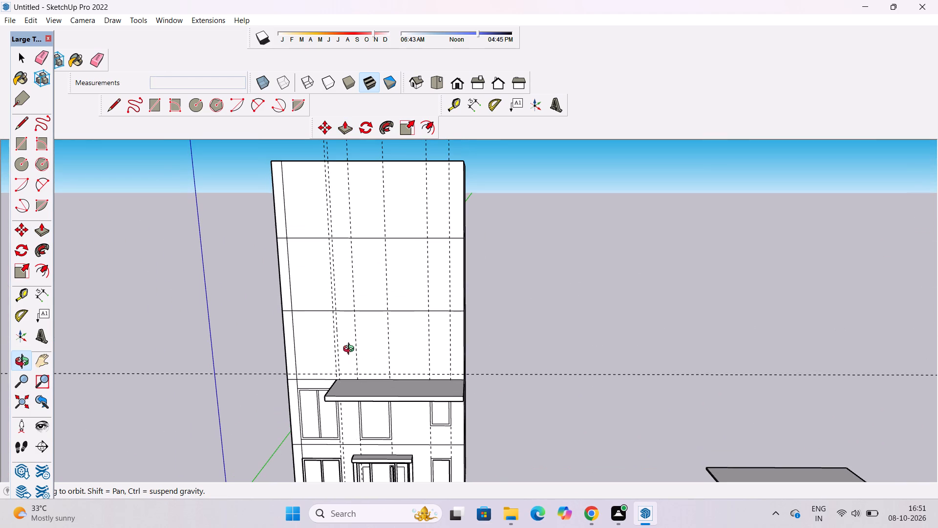
scroll(389, 385, up, 4)
shift+drag(387, 384, 412, 394)
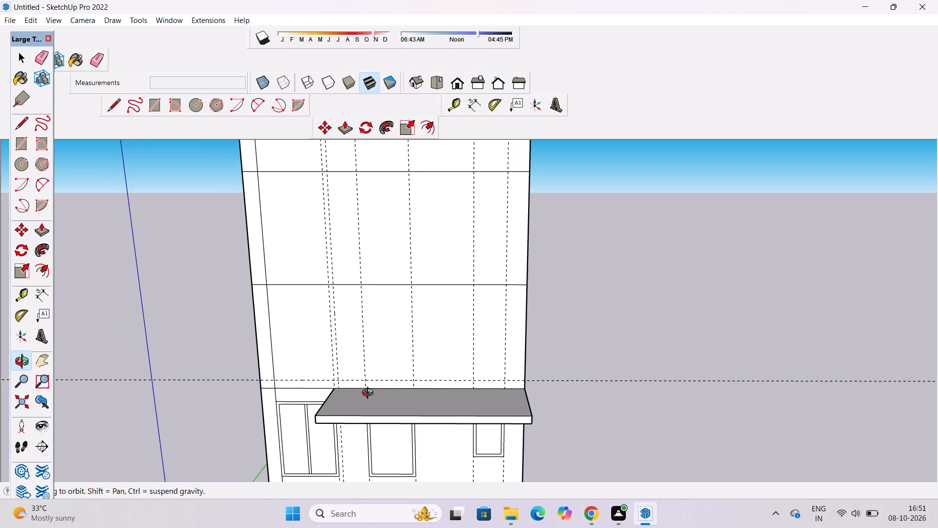
scroll(368, 393, up, 1)
shift+drag(368, 393, 379, 406)
scroll(369, 403, up, 3)
drag(367, 401, 366, 344)
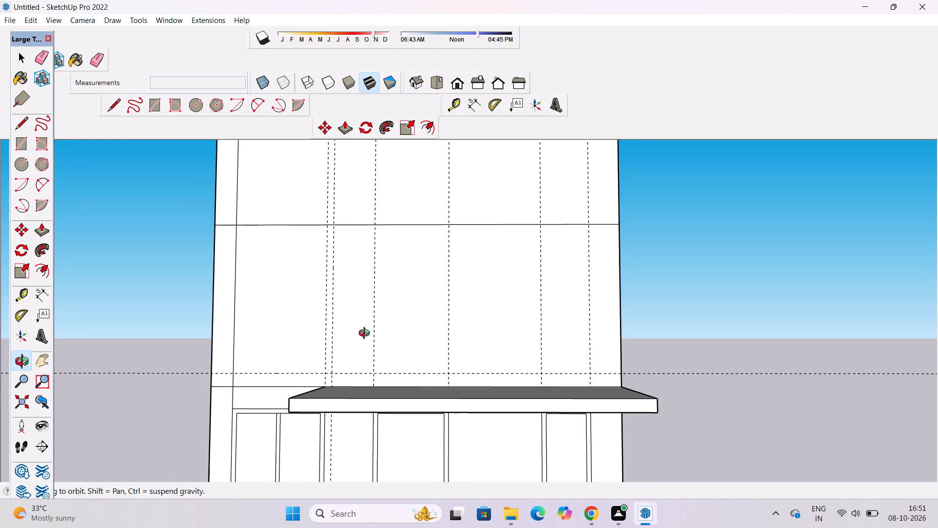
scroll(386, 326, down, 3)
shift+drag(386, 326, 384, 376)
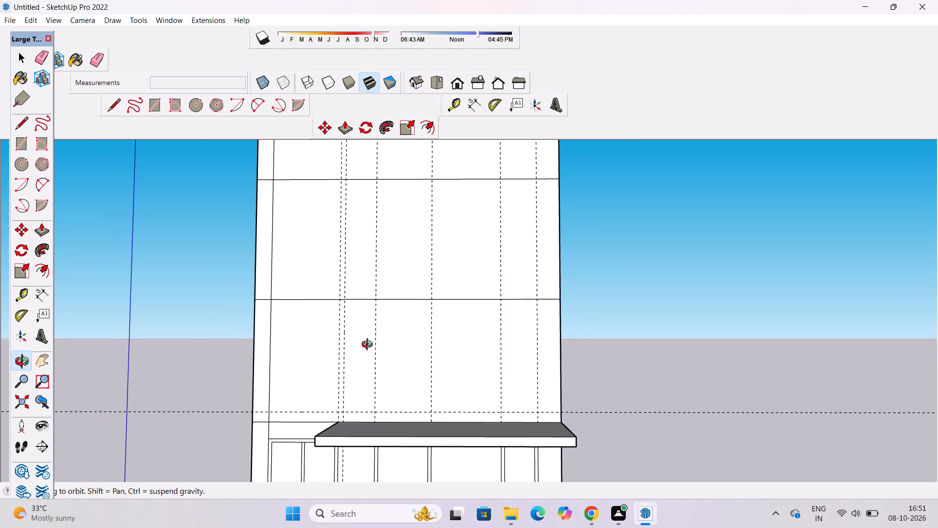
scroll(368, 342, up, 1)
drag(368, 342, 368, 355)
scroll(368, 354, down, 4)
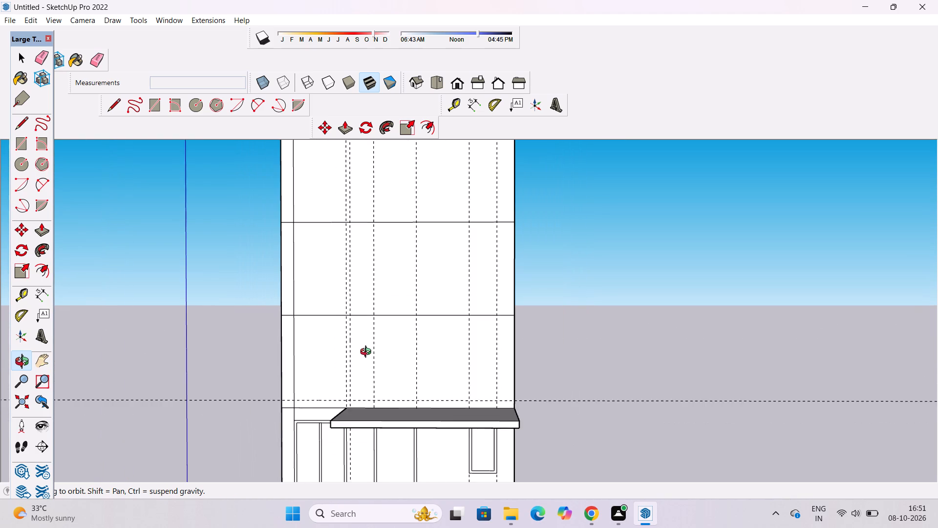
scroll(368, 353, down, 3)
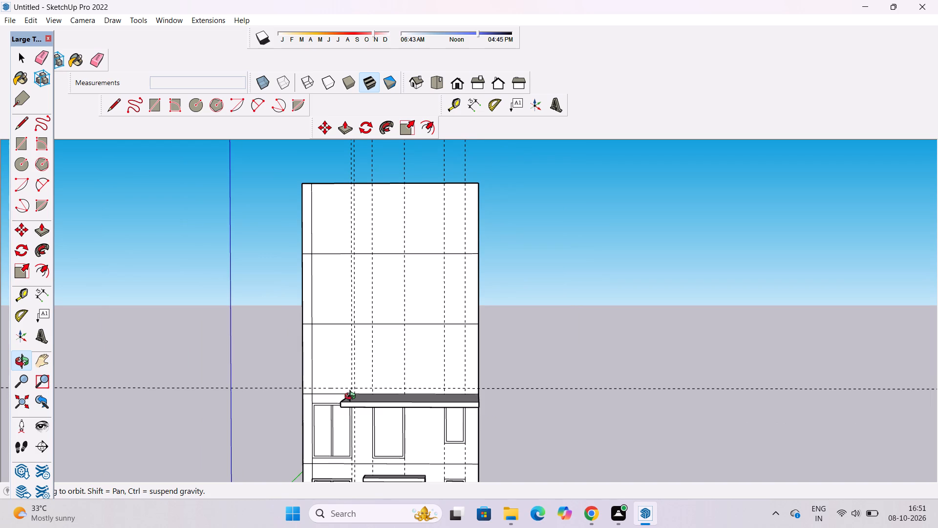
shift+drag(352, 403, 354, 330)
scroll(340, 350, up, 4)
shift+drag(337, 379, 336, 387)
drag(334, 398, 334, 386)
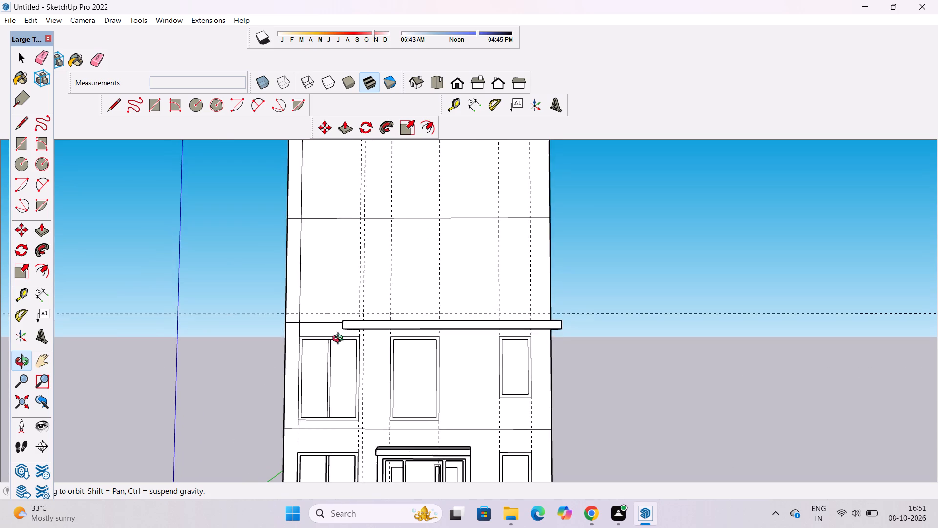
Place a horizontal guide 28' above the existing guide just over the projecting slab, on the third storey.
drag(341, 314, 342, 333)
scroll(331, 294, up, 4)
drag(331, 294, 333, 306)
shift+drag(332, 312, 344, 312)
shift+drag(344, 311, 344, 315)
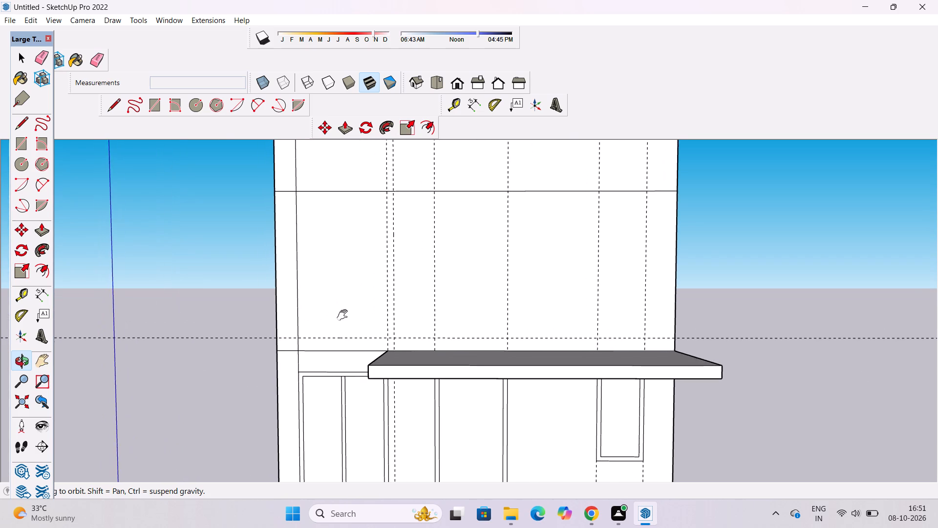
shift+drag(344, 315, 343, 322)
drag(344, 324, 354, 329)
key(space)
text(t)
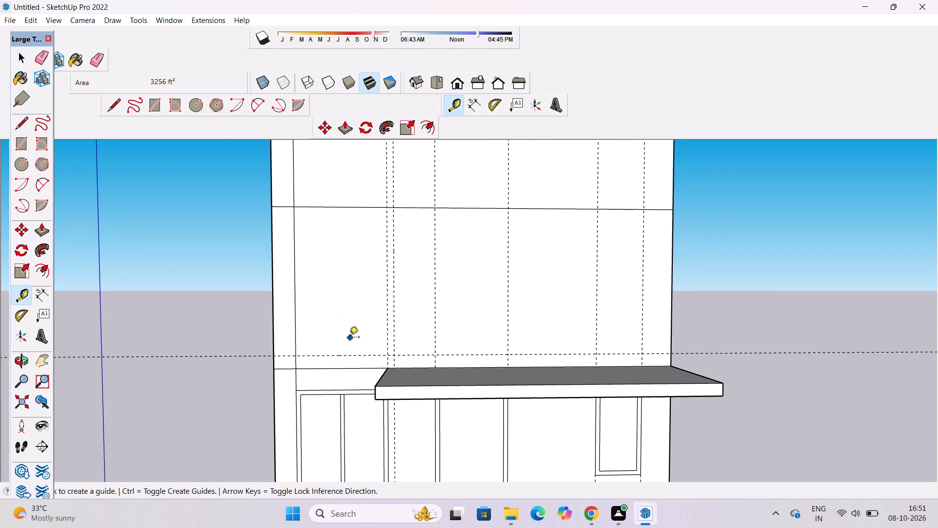
click(345, 354)
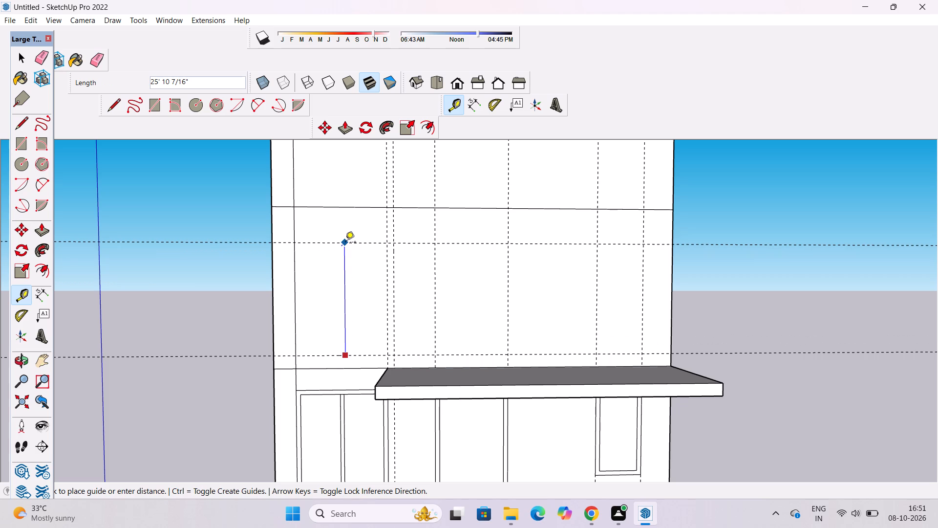
text(28)
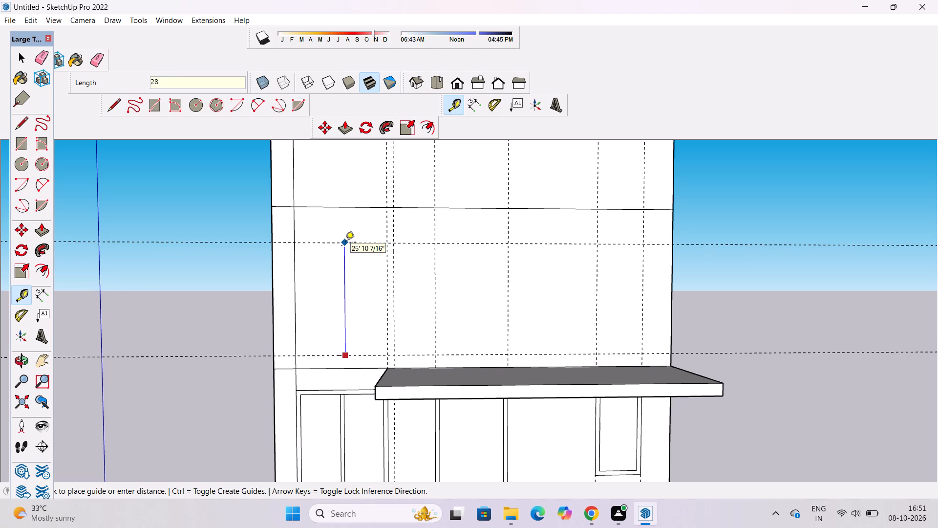
key(apostrophe)
key(Return)
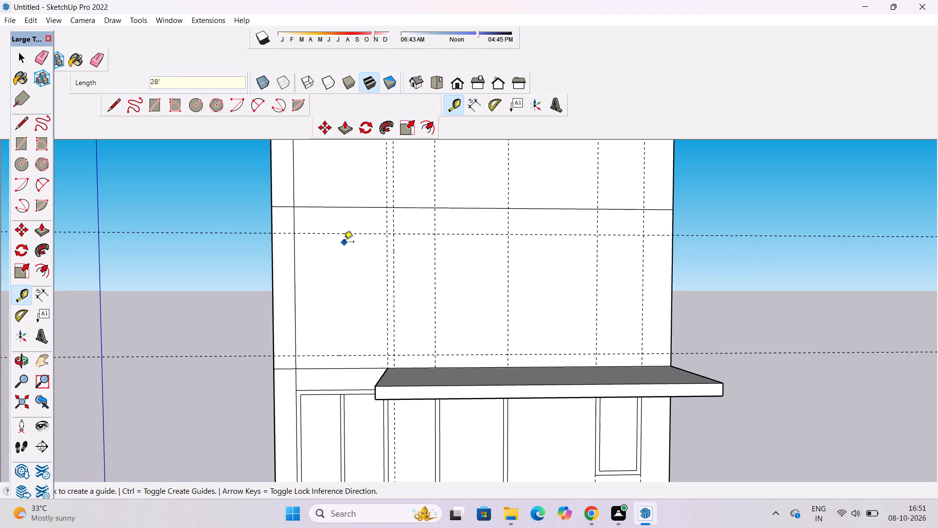
Place a horizontal guide 3' above the line between the third and fourth storeys.
scroll(337, 242, down, 10)
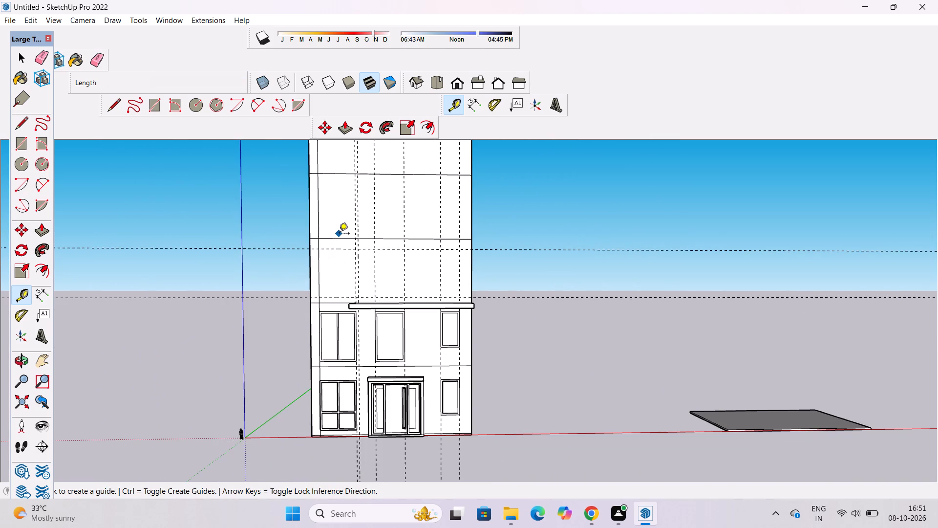
scroll(341, 234, up, 6)
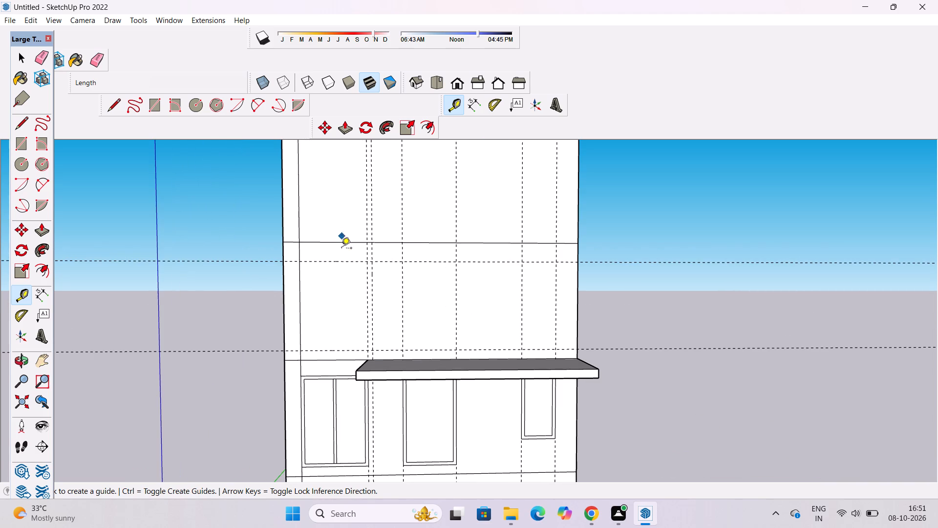
click(331, 242)
scroll(339, 217, down, 4)
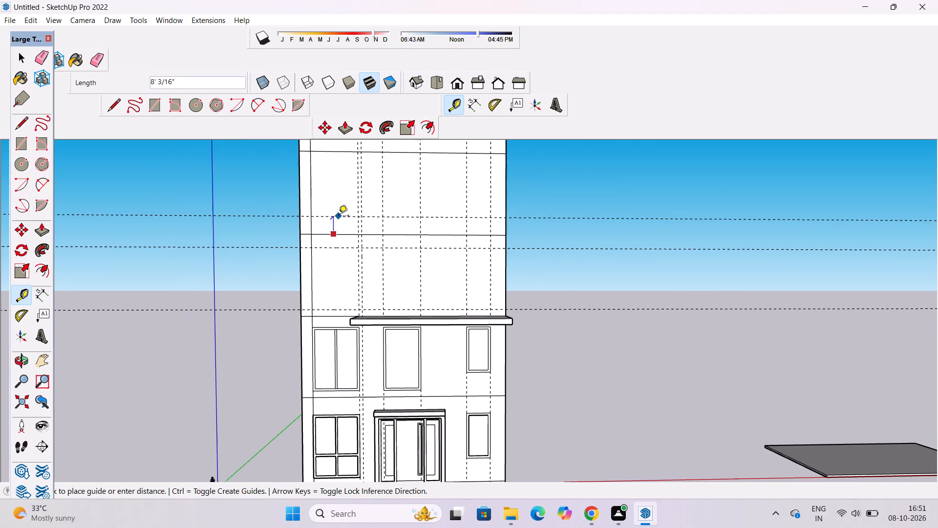
text(3')
key(Return)
Place a horizontal guide on the fourth storey, 27' above the guide just over its floor line.
scroll(329, 254, down, 4)
scroll(345, 203, up, 9)
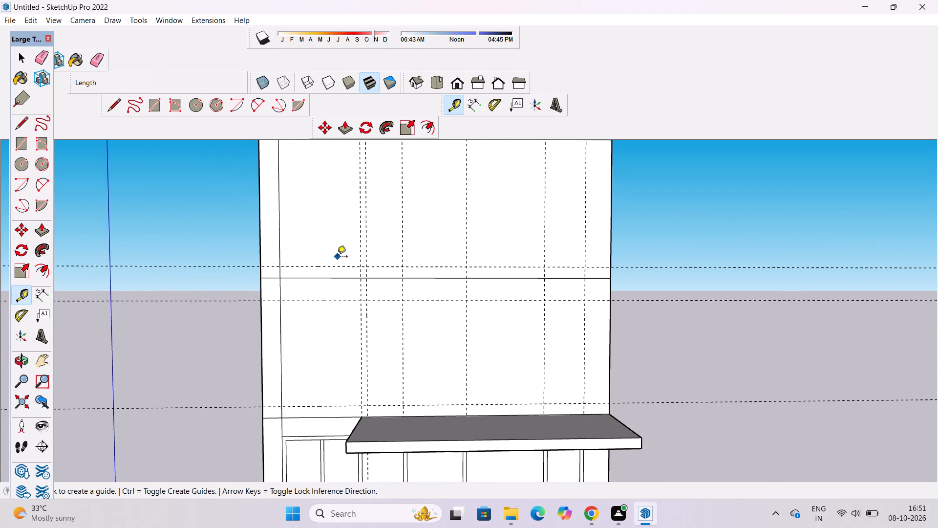
click(337, 265)
scroll(337, 265, down, 8)
scroll(340, 218, up, 2)
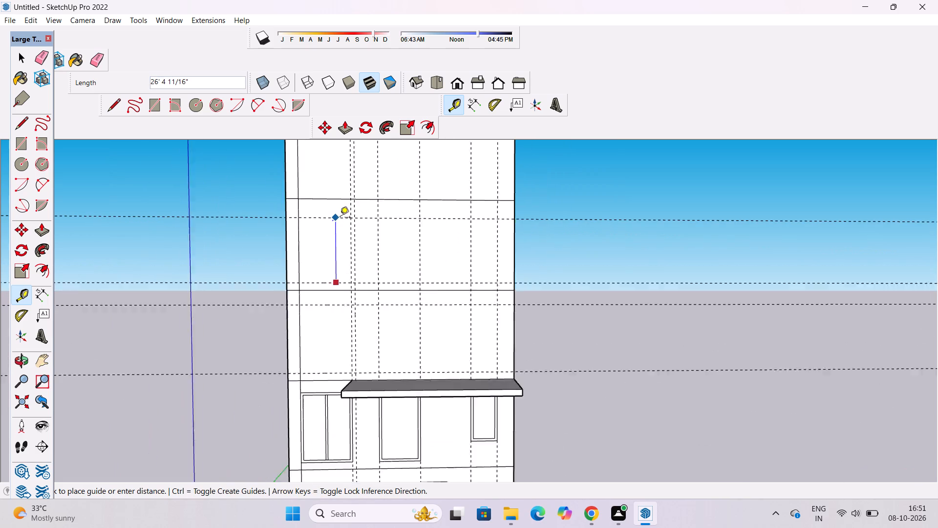
scroll(340, 218, up, 3)
text(27')
key(Return)
Place a horizontal guide 3' above the line between the fourth and fifth storeys.
scroll(336, 223, down, 5)
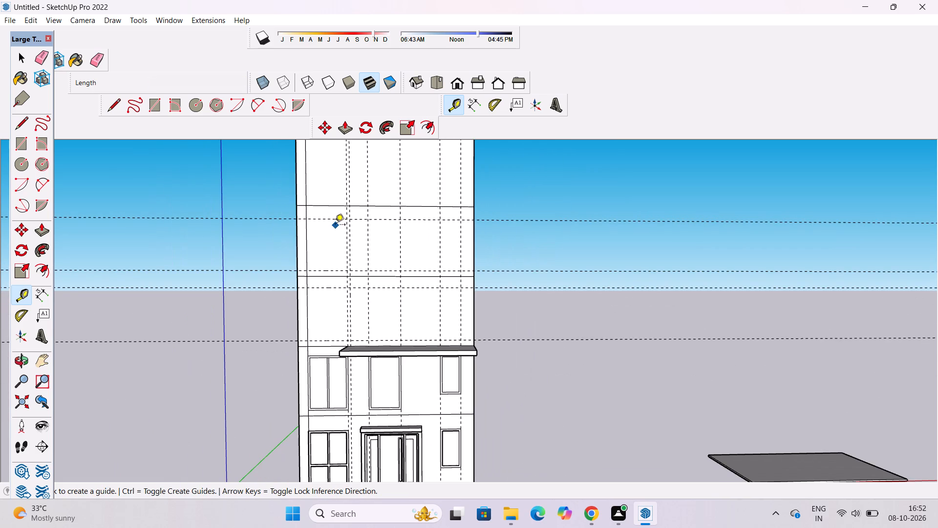
scroll(335, 225, down, 3)
scroll(330, 197, up, 4)
scroll(330, 246, down, 3)
scroll(334, 212, up, 3)
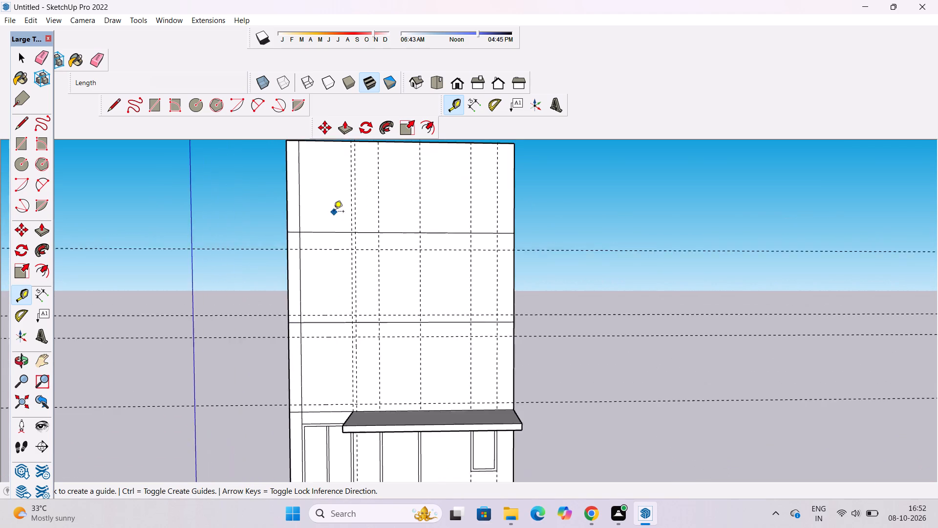
scroll(334, 212, up, 5)
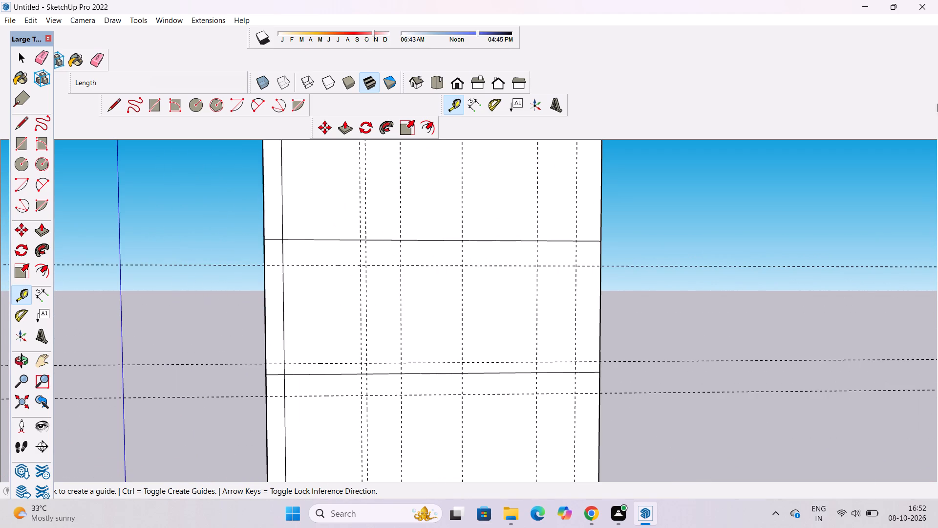
click(322, 242)
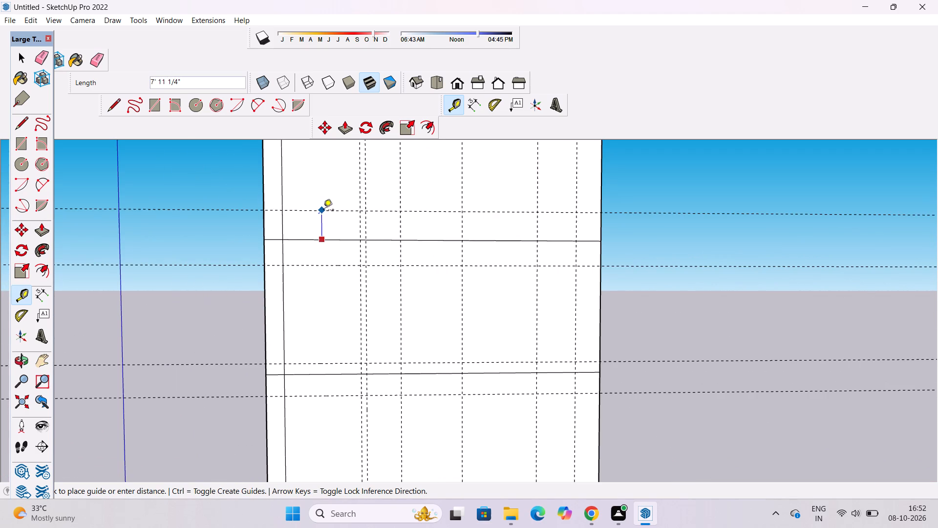
text(3')
key(Return)
Place a horizontal guide on the fifth storey, 27' above the guide just over its floor line.
scroll(323, 241, down, 5)
scroll(313, 175, up, 4)
click(331, 263)
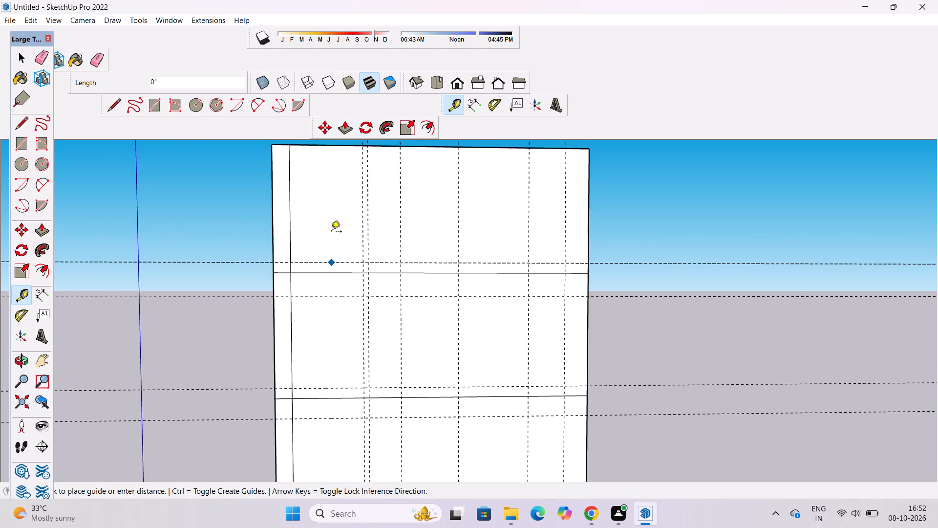
text(27')
key(Return)
Draw the third storey's left window rectangle between the horizontal guides, from the left vertical line to the first vertical guide.
key(o)
scroll(310, 219, down, 5)
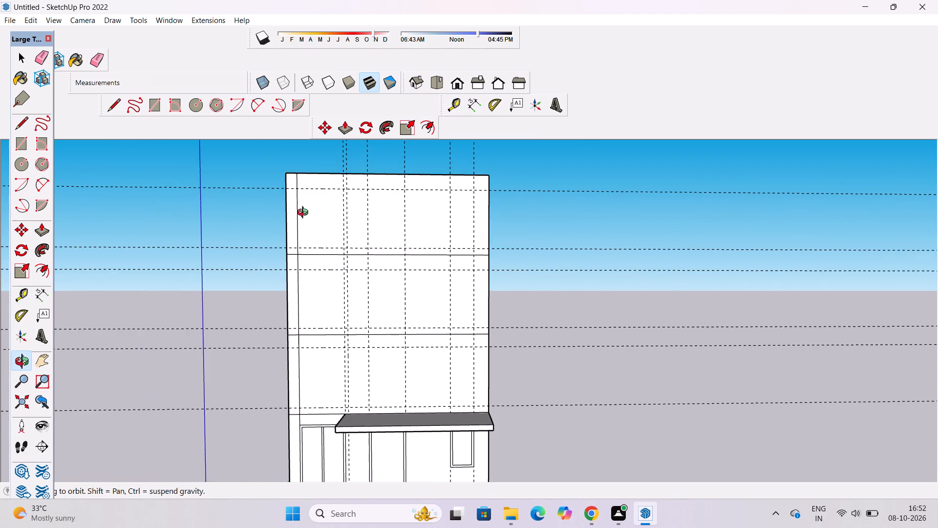
scroll(305, 214, down, 4)
shift+drag(332, 330, 323, 324)
scroll(322, 288, up, 4)
shift+click(322, 291)
shift+drag(320, 328, 314, 286)
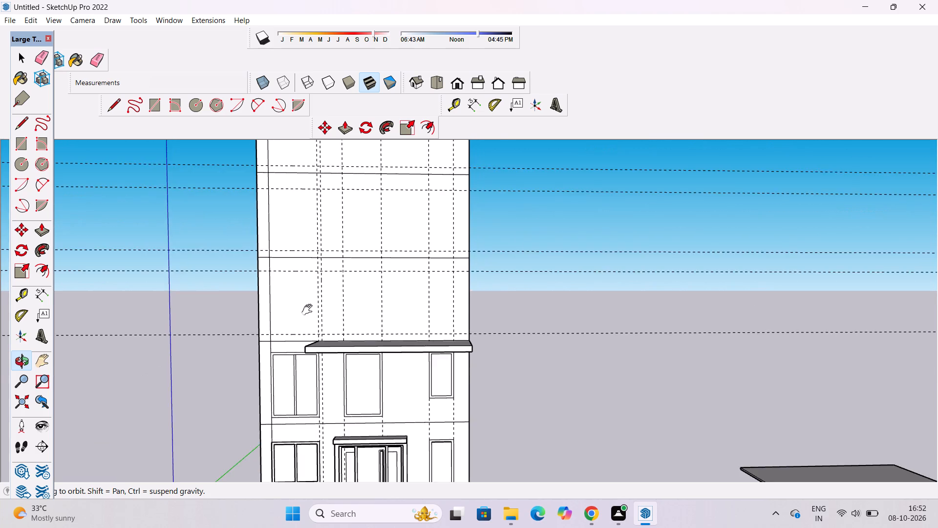
shift+scroll(309, 310, up, 4)
shift+drag(309, 310, 325, 303)
scroll(325, 303, down, 3)
shift+drag(325, 303, 327, 308)
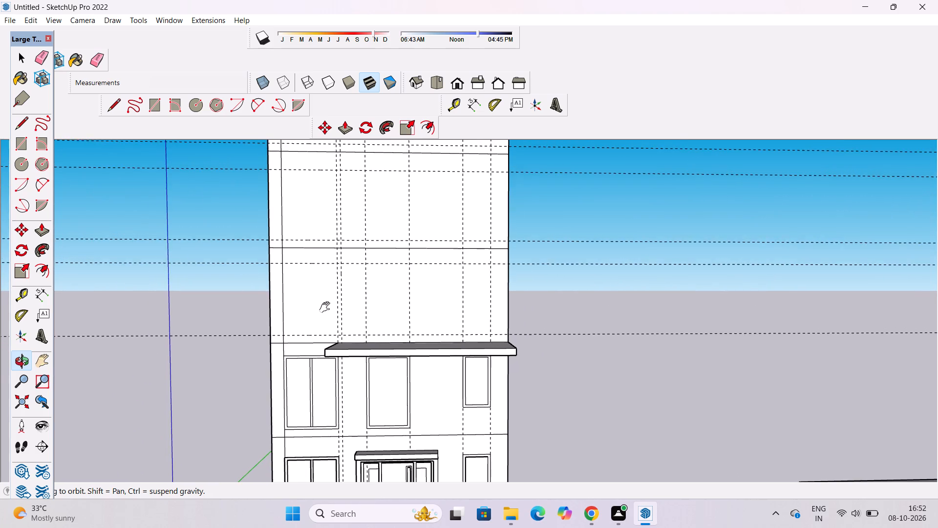
shift+drag(325, 319, 326, 327)
shift+scroll(317, 316, up, 3)
shift+click(317, 316)
key(r)
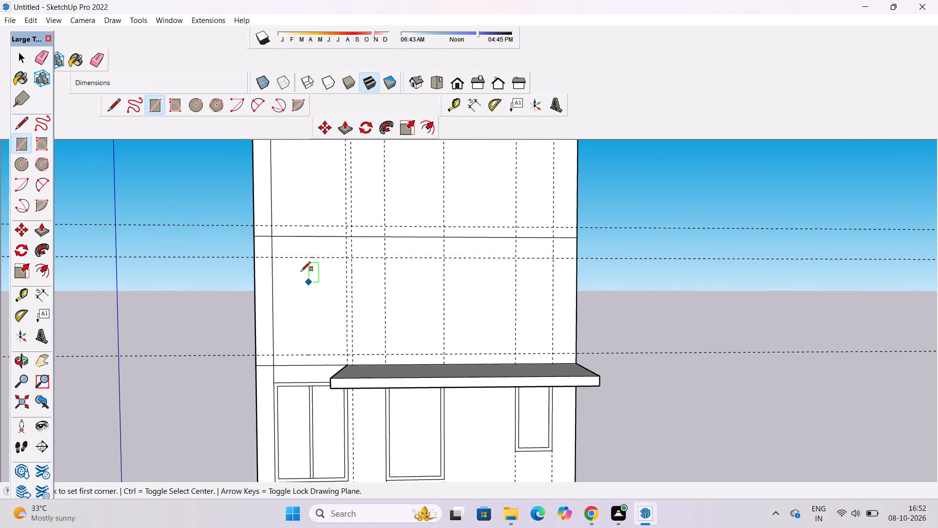
click(271, 256)
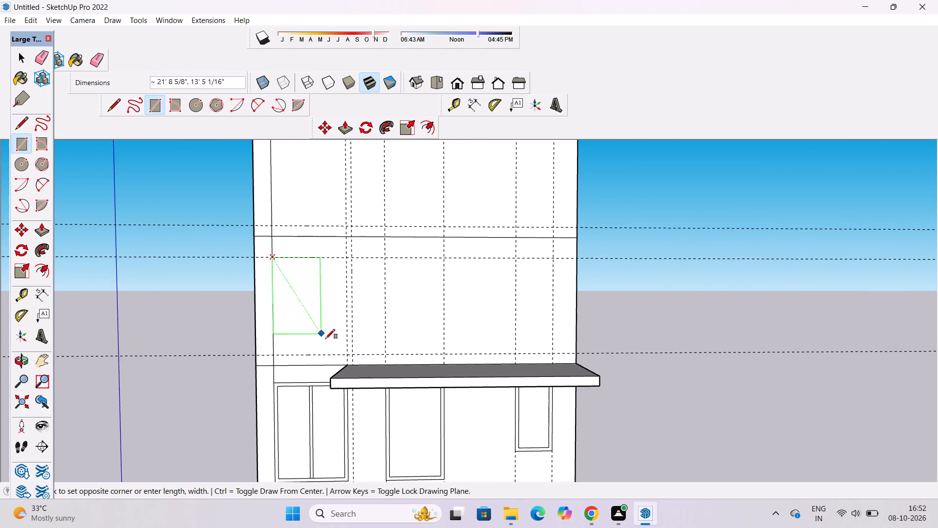
click(345, 352)
Draw the matching left window rectangle on the fourth storey between its horizontal guides and the first vertical guide.
scroll(345, 360, down, 5)
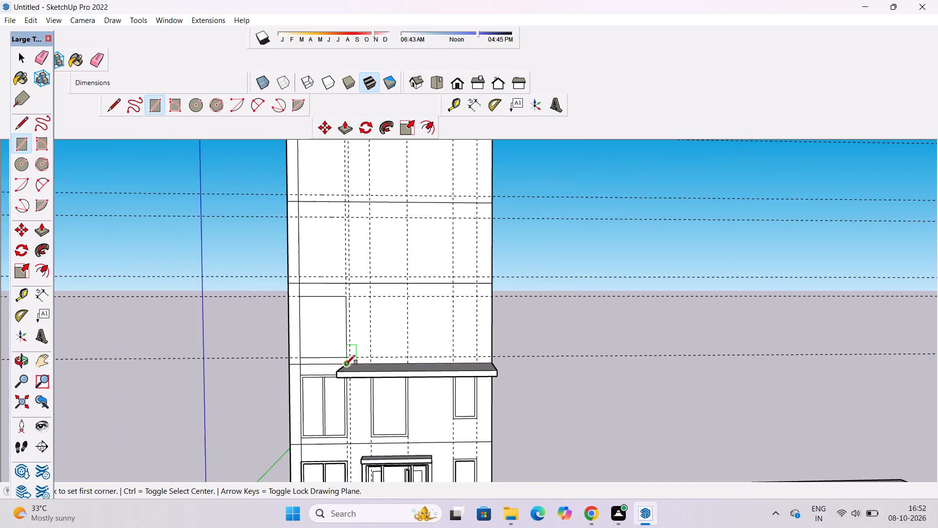
scroll(296, 210, up, 4)
click(299, 220)
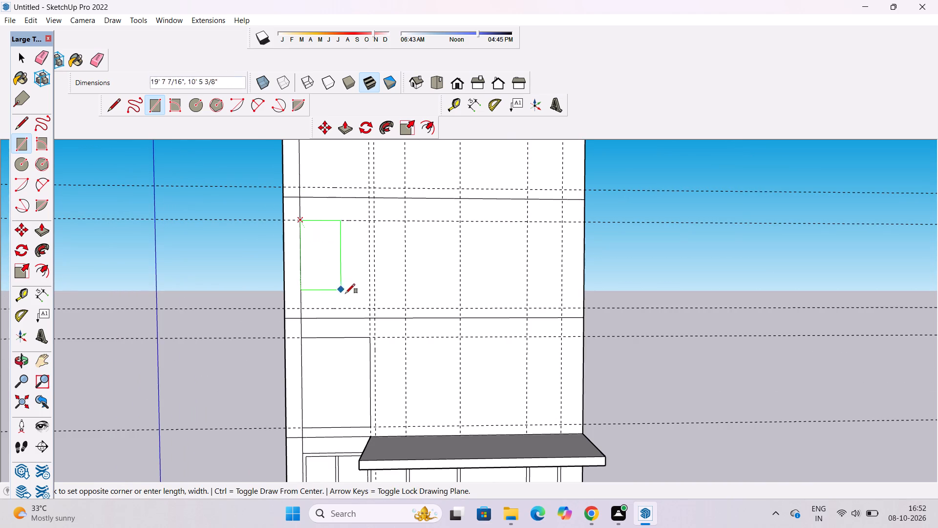
click(370, 308)
Draw the matching left window rectangle on the fifth storey between its horizontal guides and the first vertical guide.
scroll(362, 362, down, 6)
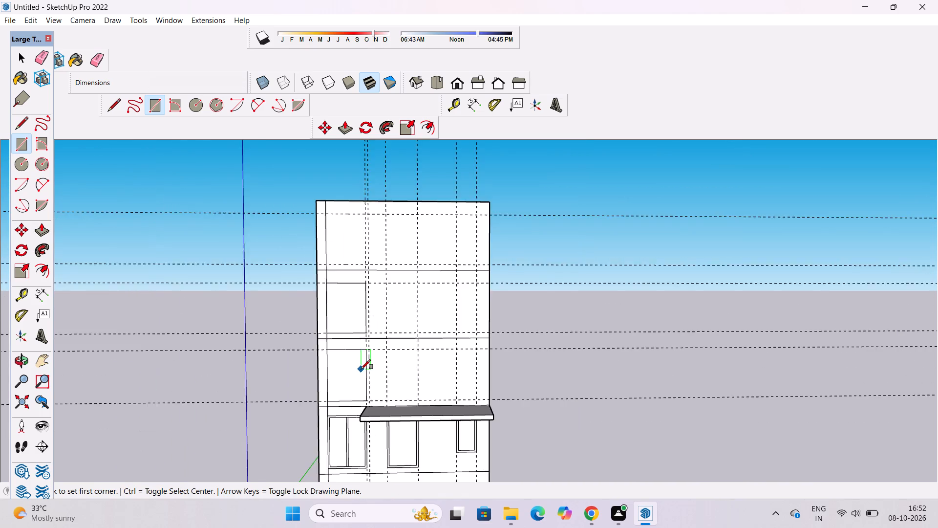
scroll(361, 369, down, 3)
scroll(358, 262, up, 13)
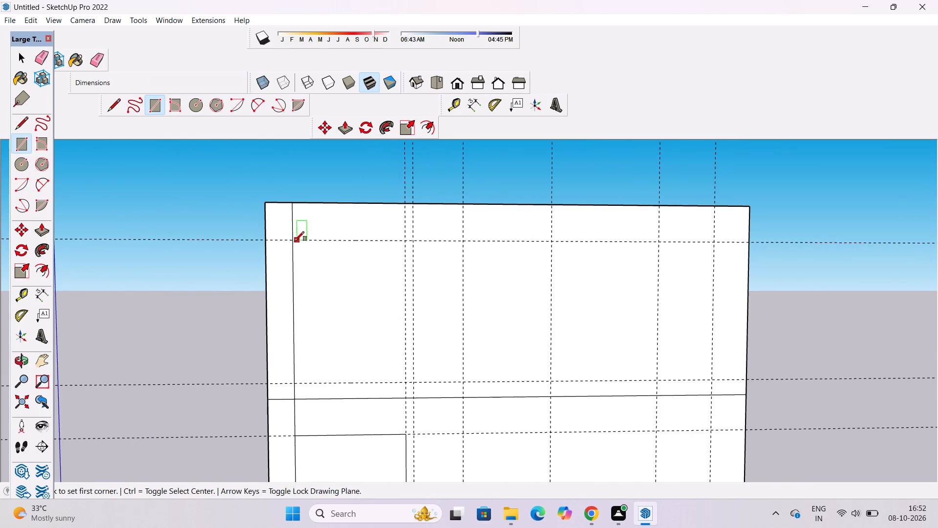
click(293, 240)
scroll(293, 240, down, 5)
scroll(320, 323, up, 4)
click(388, 332)
Examine the upper storeys' left window outlines and the guides available for the middle windows above the slab.
scroll(341, 293, down, 9)
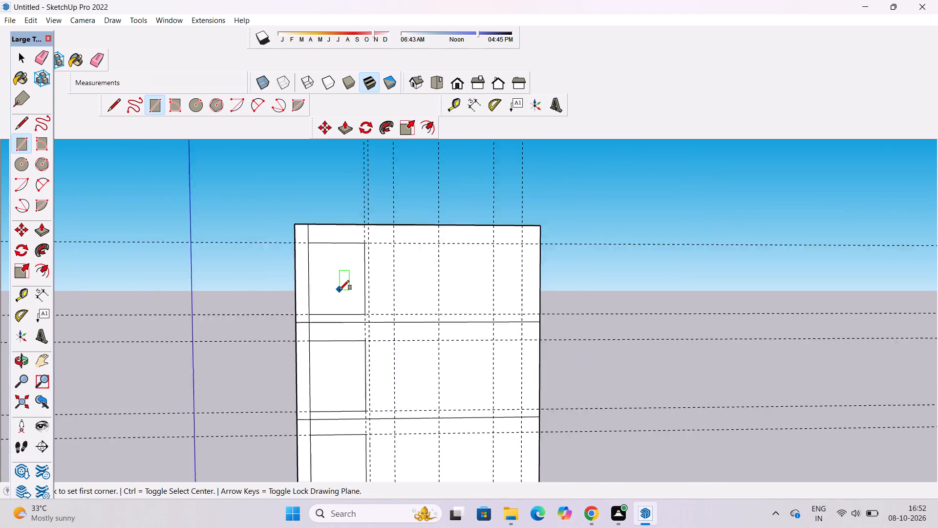
scroll(340, 290, down, 1)
scroll(294, 290, down, 5)
key(space)
key(o)
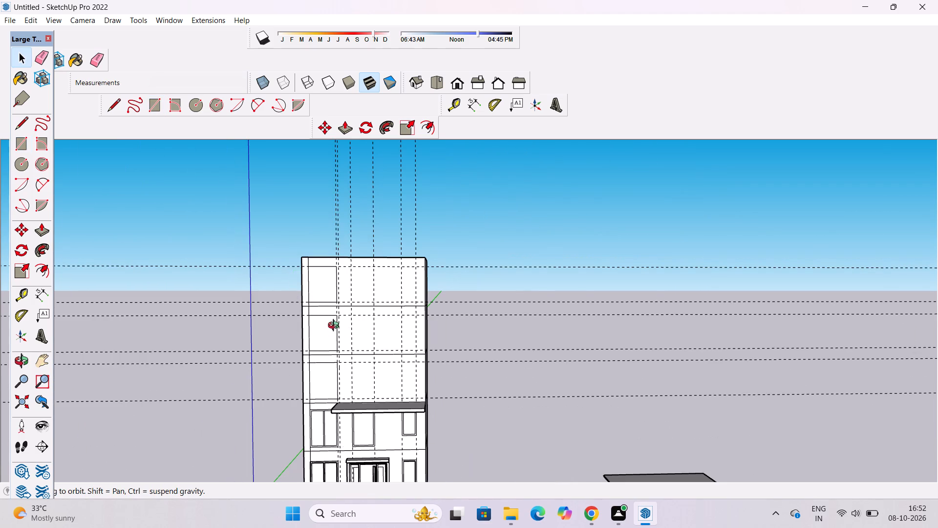
scroll(337, 327, up, 4)
shift+drag(356, 332, 315, 266)
drag(315, 316, 336, 336)
shift+drag(337, 349, 359, 355)
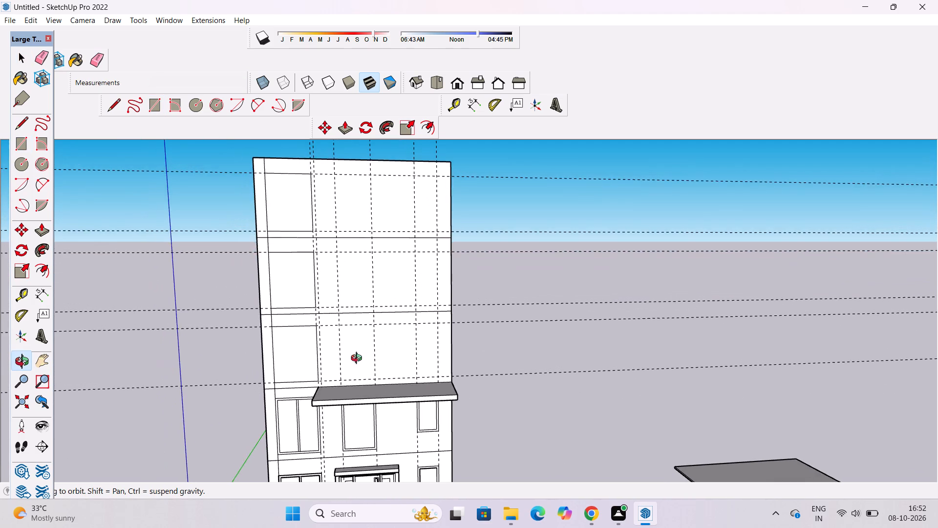
drag(359, 359, 345, 346)
scroll(319, 362, up, 6)
shift+drag(319, 363, 316, 354)
shift+drag(326, 355, 313, 353)
shift+scroll(312, 345, down, 2)
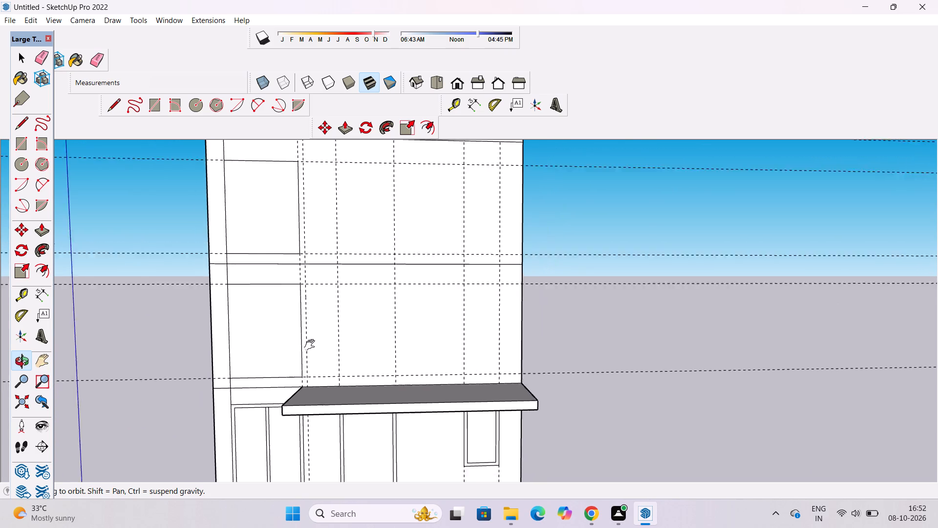
shift+scroll(312, 345, down, 2)
shift+drag(372, 355, 334, 362)
shift+scroll(334, 355, up, 2)
shift+click(333, 355)
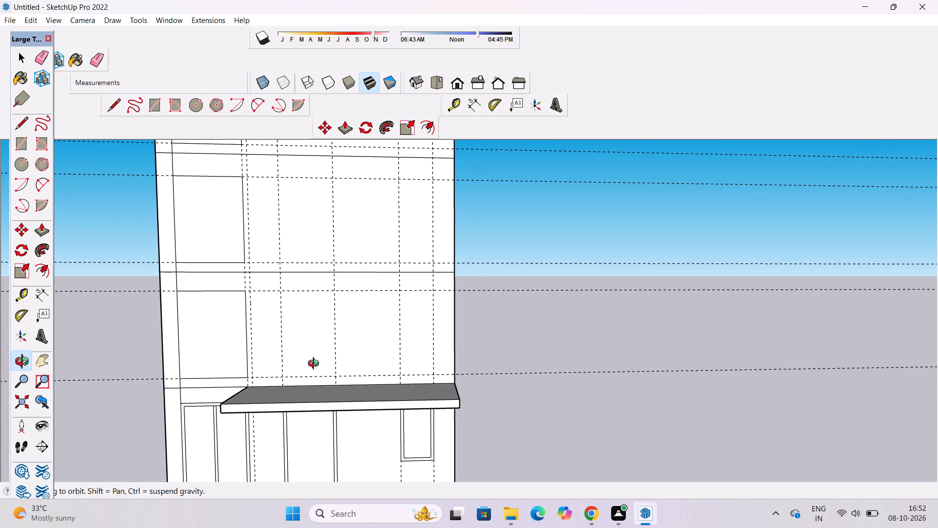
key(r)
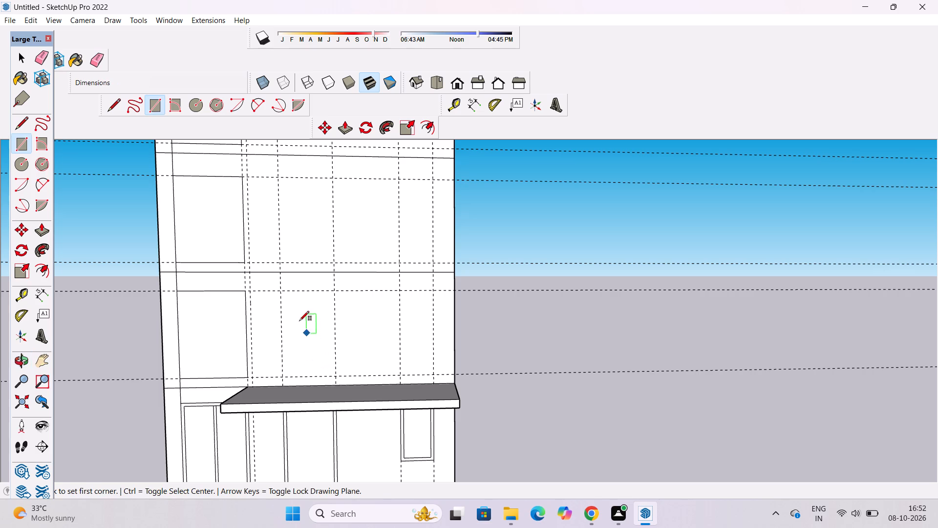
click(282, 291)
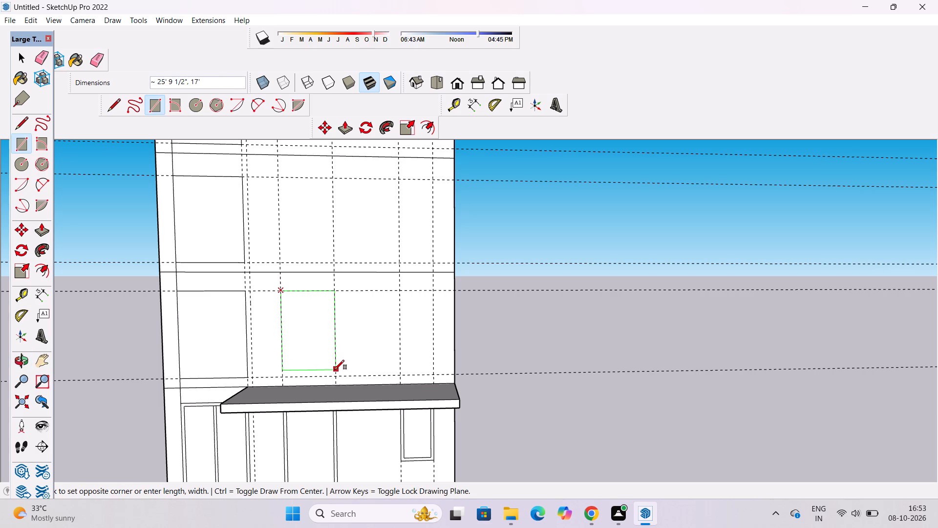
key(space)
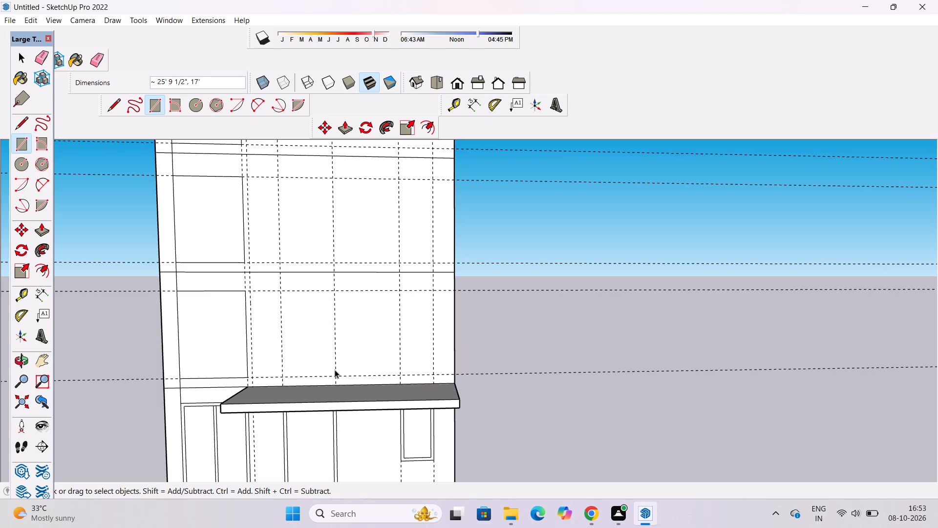
Erase the vertical guide along the middle window's left edge.
key(e)
drag(288, 316, 279, 331)
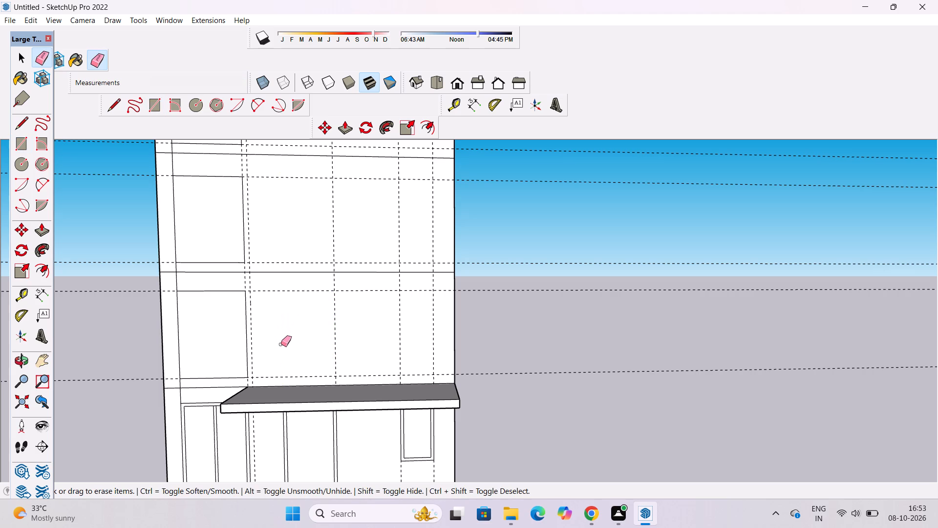
Place a vertical guide about 12' 2" to the right of the second guide beside the left windows.
key(t)
click(254, 320)
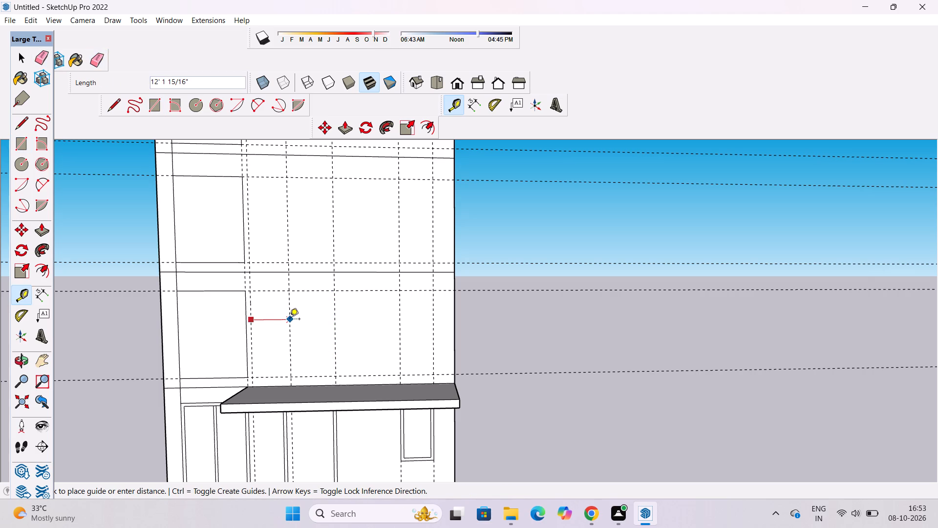
click(290, 320)
Draw a middle window rectangle about 24' 6" by 14' 4" on the third storey, down from the upper horizontal guide between its vertical guides.
key(r)
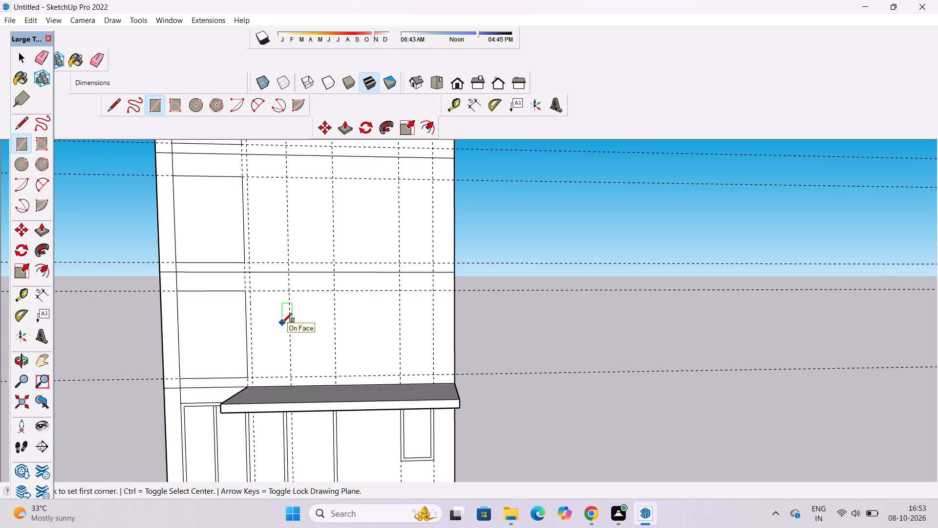
click(291, 291)
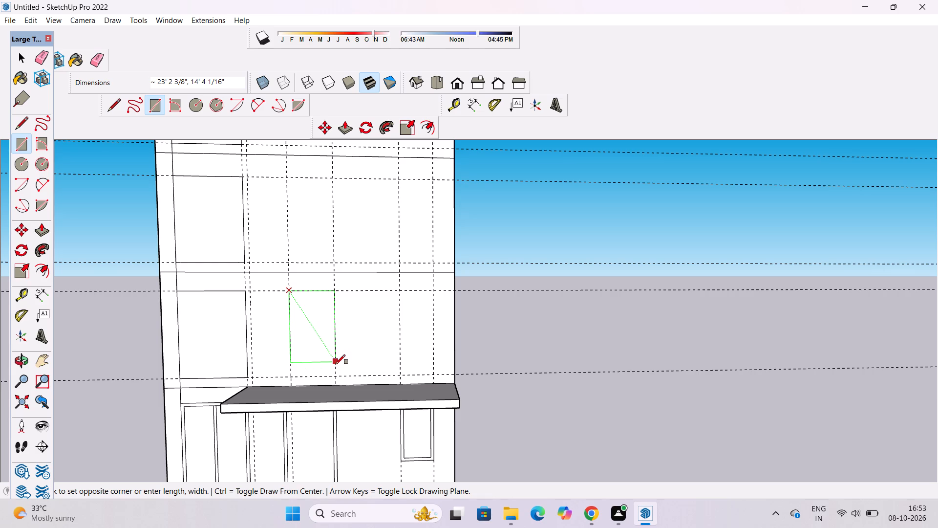
click(335, 366)
Examine the third-storey middle window outline against the windows below the slab and the guides for the right window.
scroll(317, 293, down, 1)
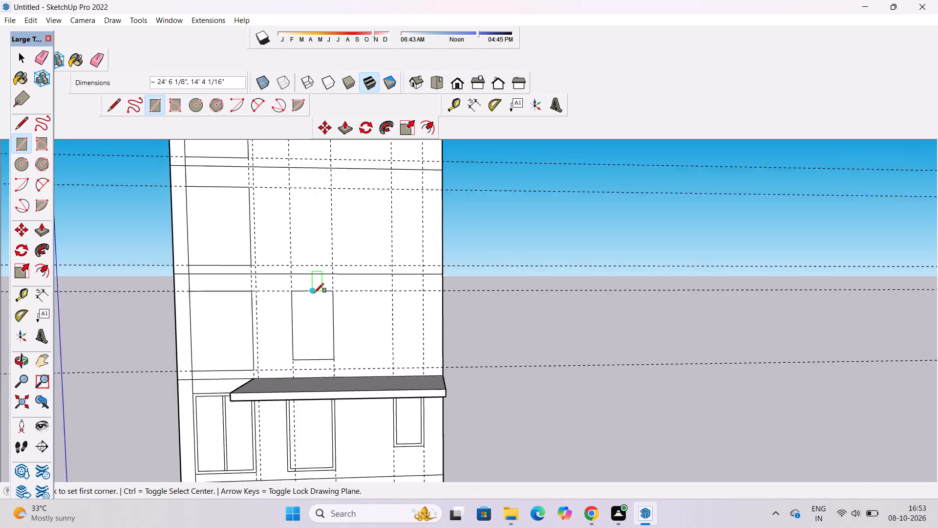
scroll(314, 293, down, 4)
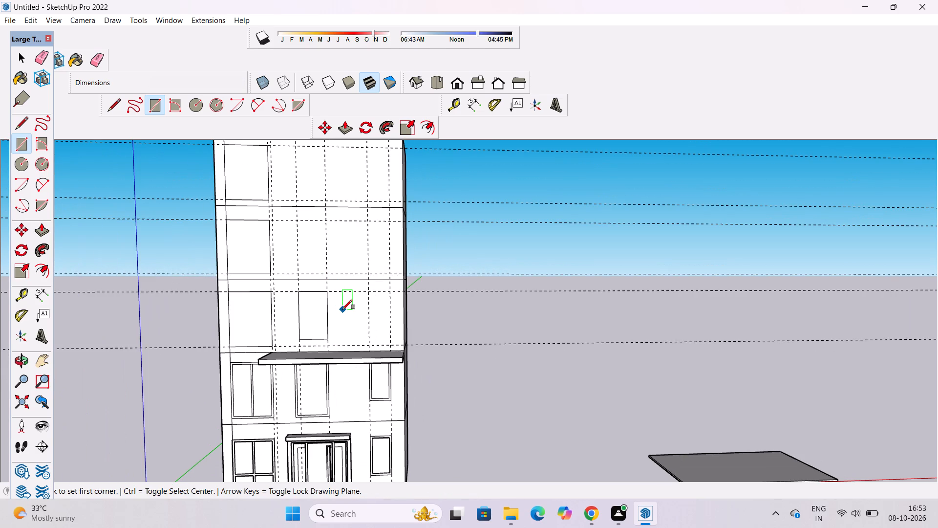
scroll(358, 317, up, 7)
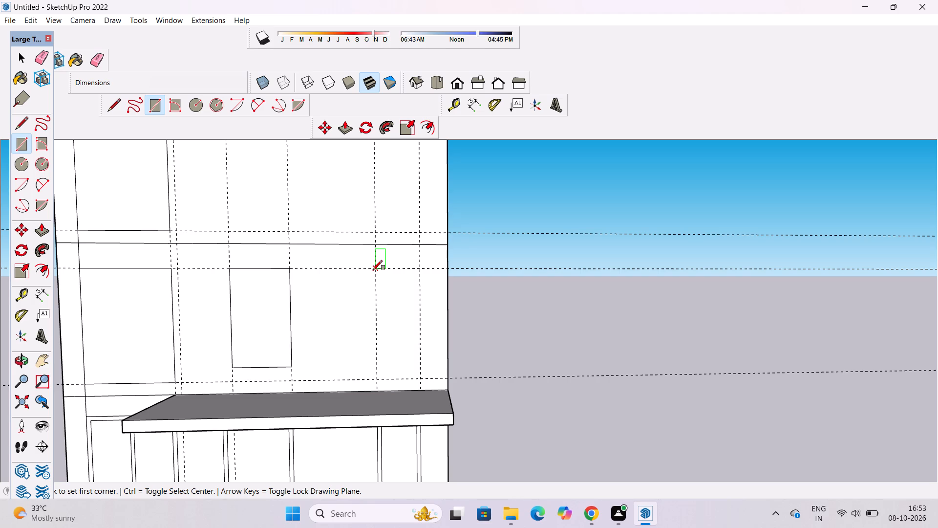
key(space)
key(o)
scroll(364, 275, down, 5)
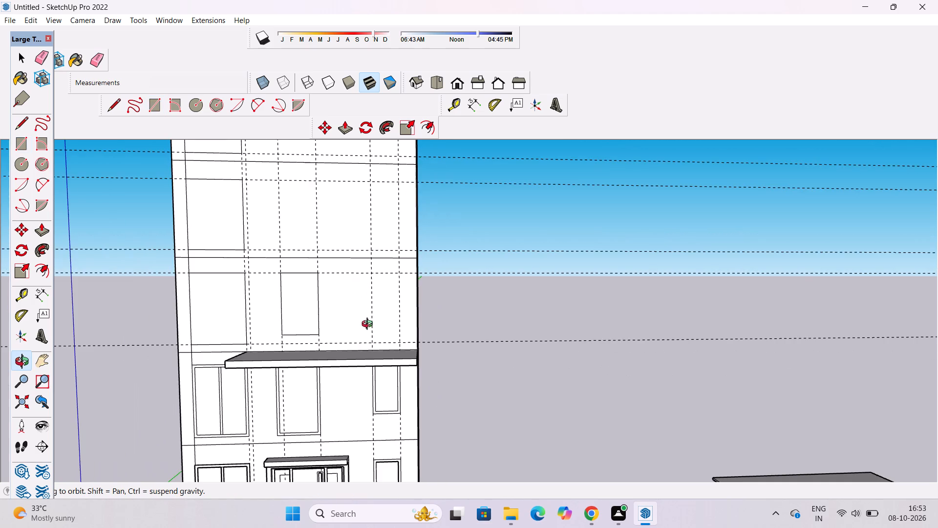
shift+drag(381, 353, 381, 294)
drag(387, 351, 387, 304)
scroll(387, 311, up, 5)
drag(363, 319, 405, 356)
scroll(365, 323, down, 2)
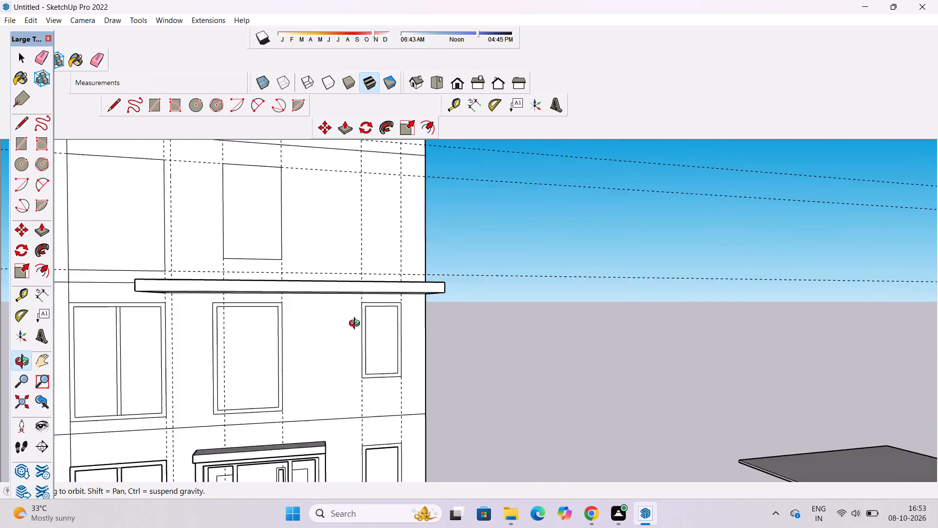
scroll(357, 325, down, 4)
shift+drag(349, 320, 344, 373)
scroll(338, 314, up, 3)
drag(334, 301, 286, 313)
scroll(280, 305, up, 2)
shift+drag(281, 295, 260, 317)
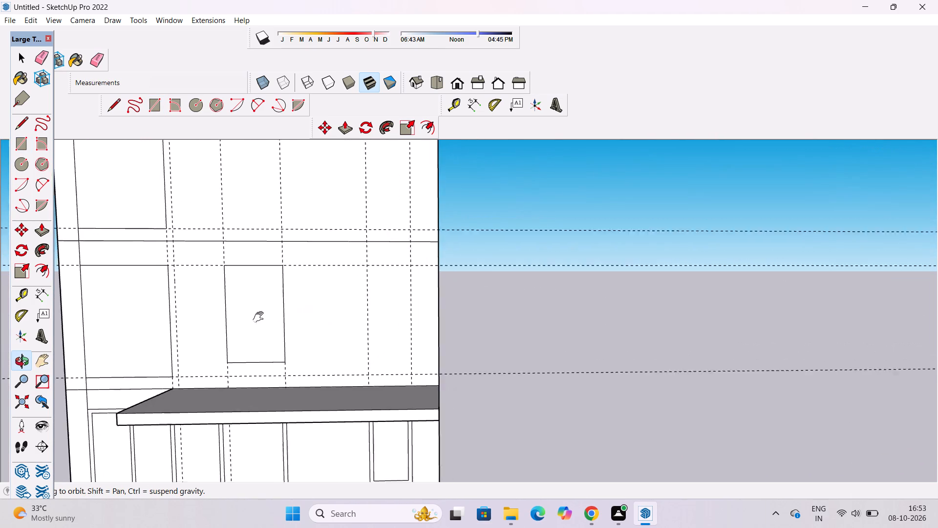
shift+drag(260, 317, 260, 318)
drag(264, 325, 292, 331)
scroll(298, 316, down, 5)
drag(297, 312, 280, 333)
scroll(268, 326, up, 3)
shift+drag(268, 325, 247, 330)
drag(223, 330, 206, 331)
shift+drag(214, 322, 276, 337)
scroll(278, 336, up, 2)
Place a horizontal guide 3' above the third-storey middle window's top edge.
key(space)
text(t)
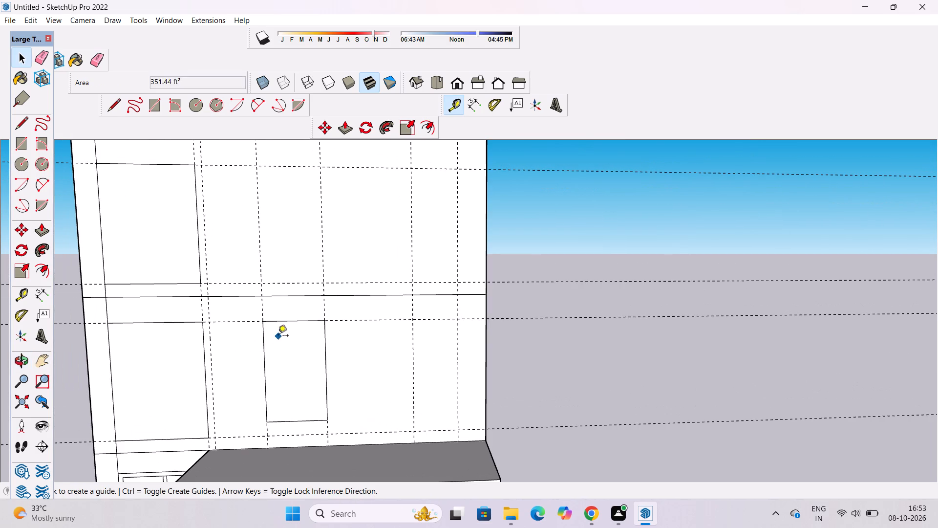
click(297, 320)
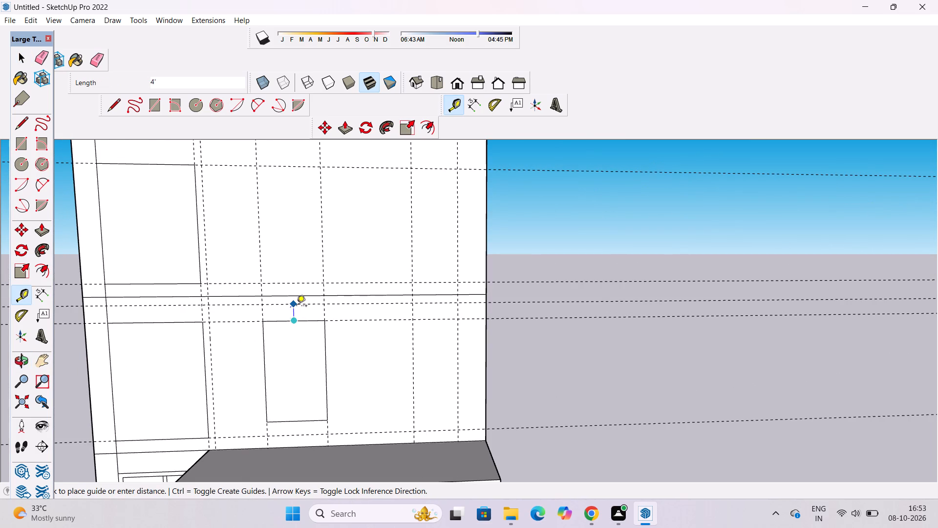
text(3')
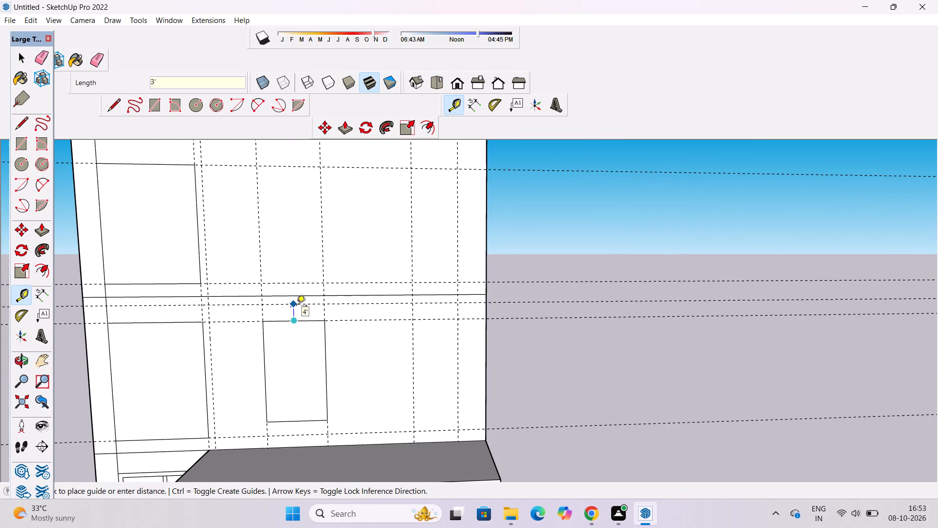
key(Return)
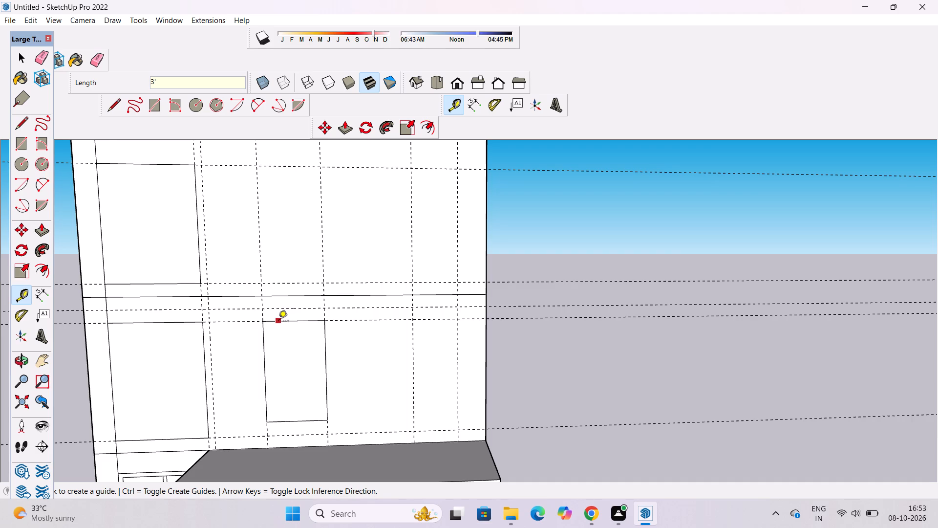
Draw a right window rectangle about 27' 6" by 11' on the third storey, from the raised guide down level with the middle window's bottom.
scroll(284, 318, down, 1)
key(r)
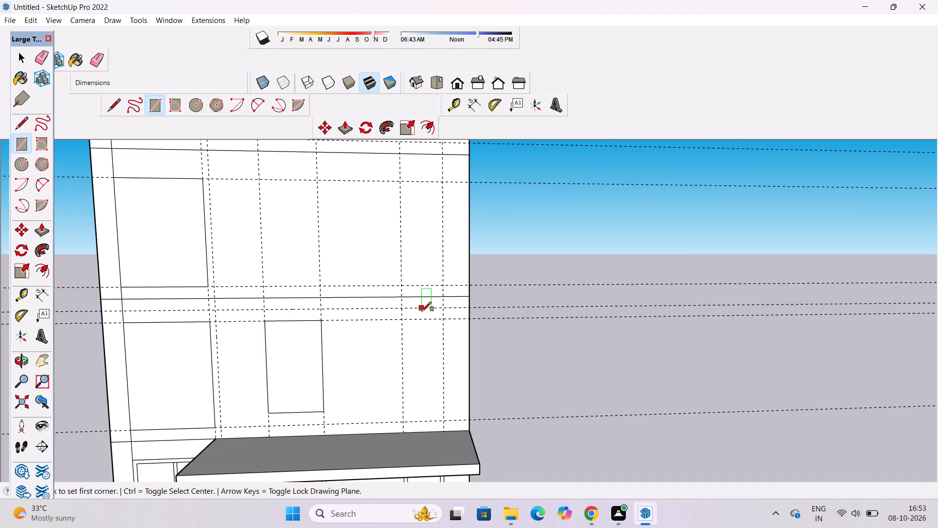
scroll(408, 319, up, 3)
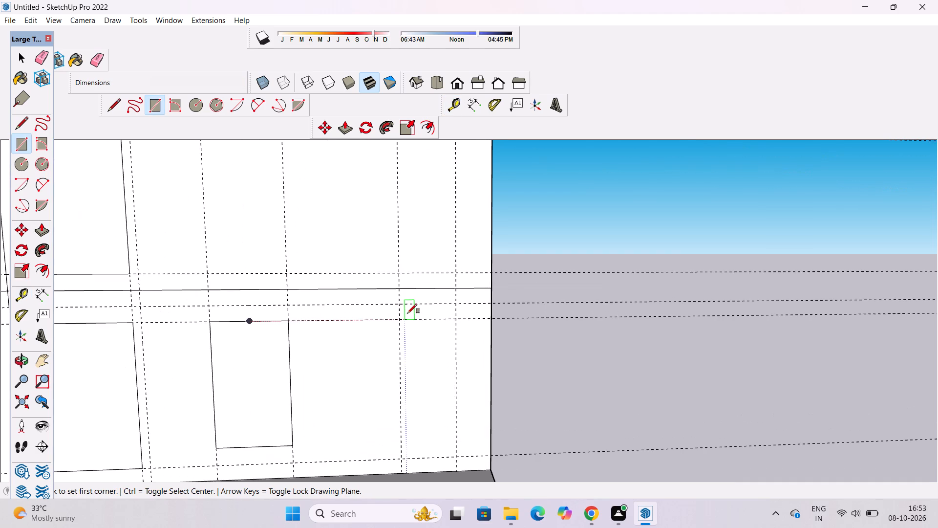
scroll(404, 322, up, 3)
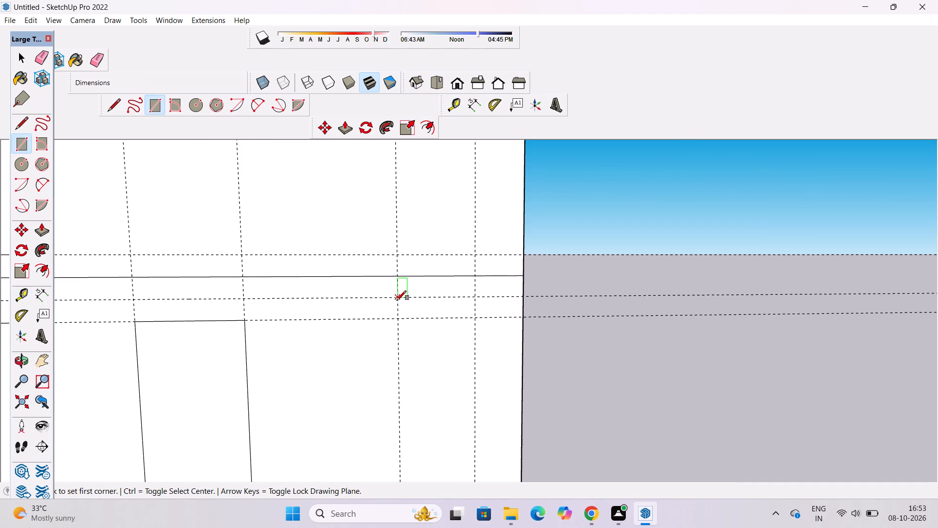
click(397, 297)
scroll(397, 297, down, 10)
scroll(399, 353, up, 5)
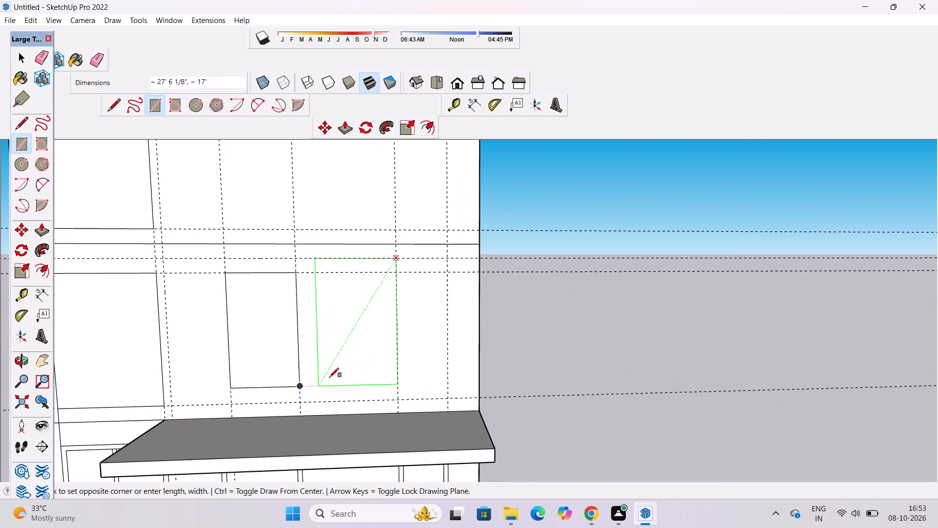
click(447, 381)
key(space)
Erase the horizontal guide running along the third-storey left window's top edge.
key(e)
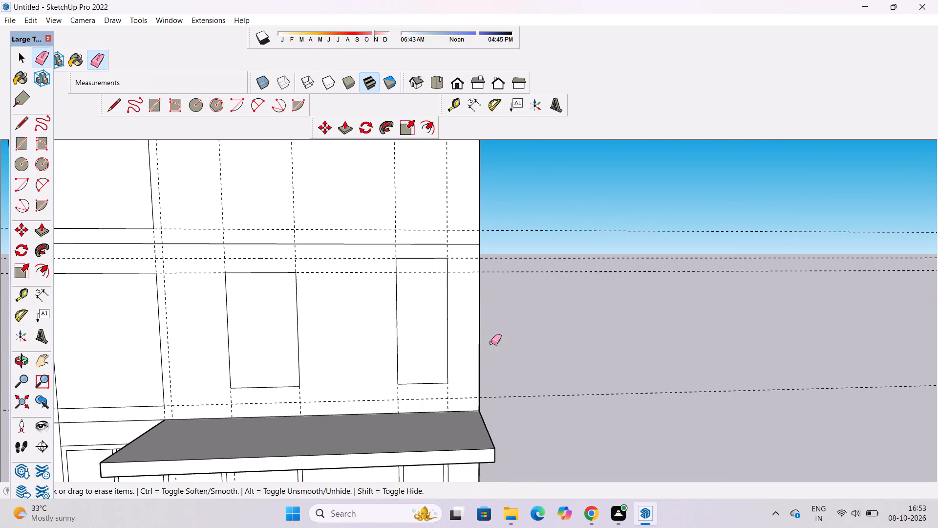
click(551, 270)
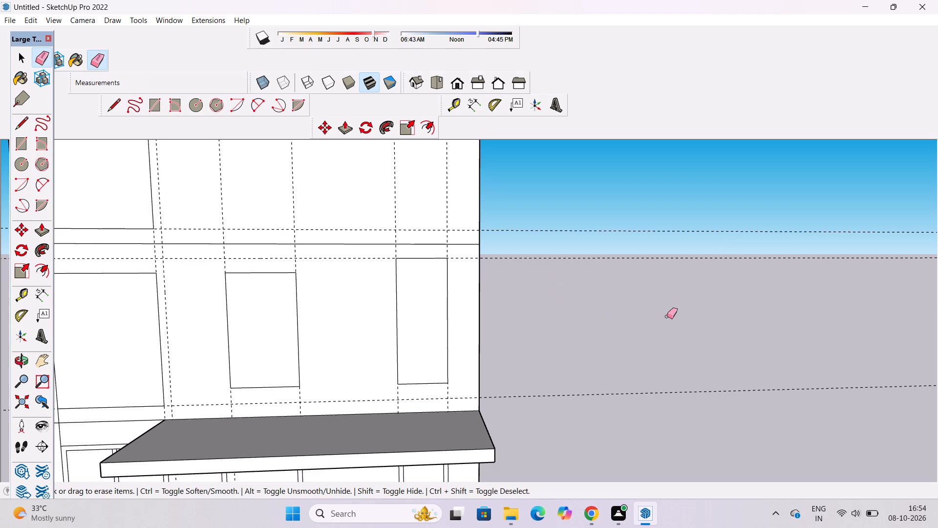
Delete the third-storey middle window's top edge and redraw its top and side extensions up to the raised horizontal guide.
key(o)
scroll(542, 345, down, 5)
scroll(469, 337, up, 1)
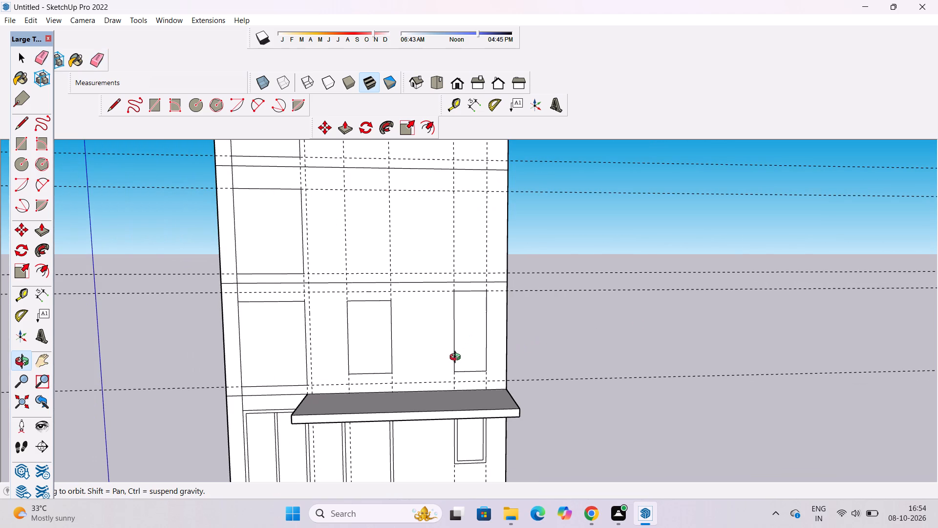
shift+drag(457, 359, 492, 372)
scroll(417, 335, up, 4)
shift+drag(416, 335, 409, 353)
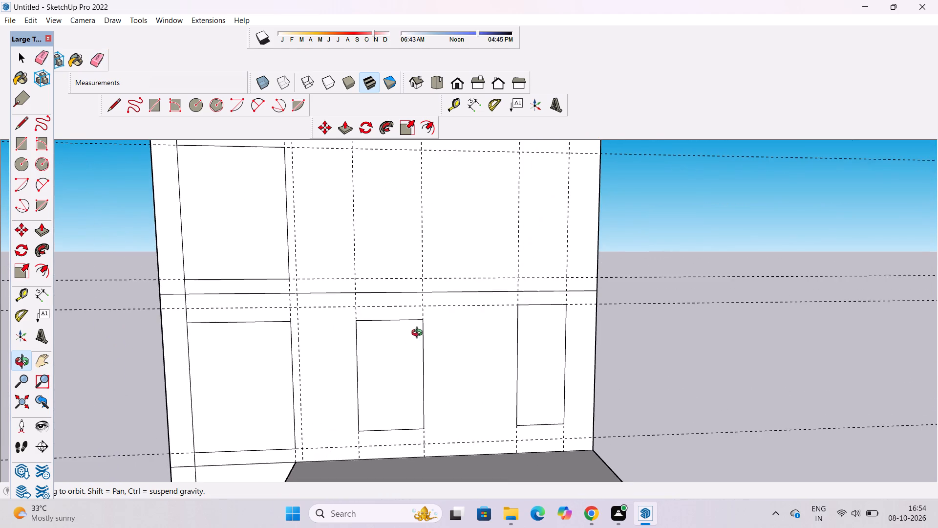
scroll(419, 334, up, 3)
shift+drag(419, 334, 421, 348)
shift+drag(421, 348, 423, 352)
key(space)
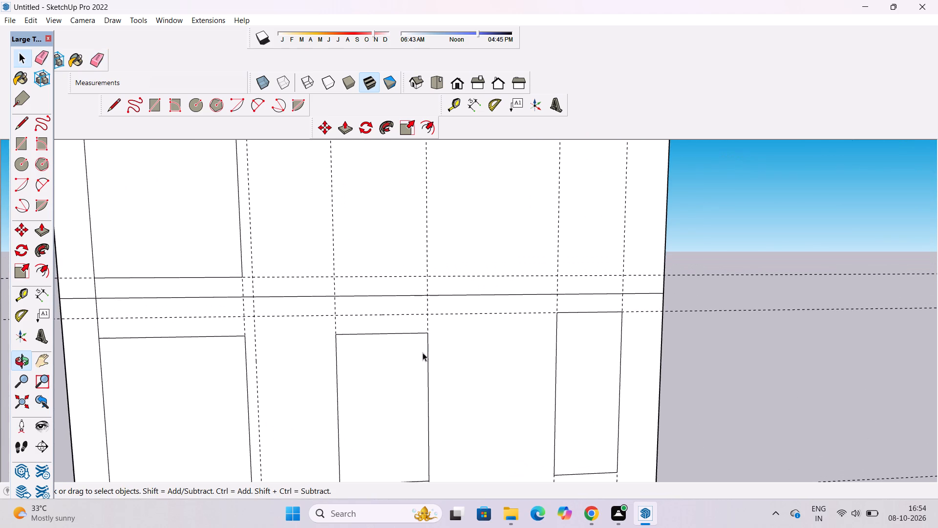
click(401, 333)
key(Delete)
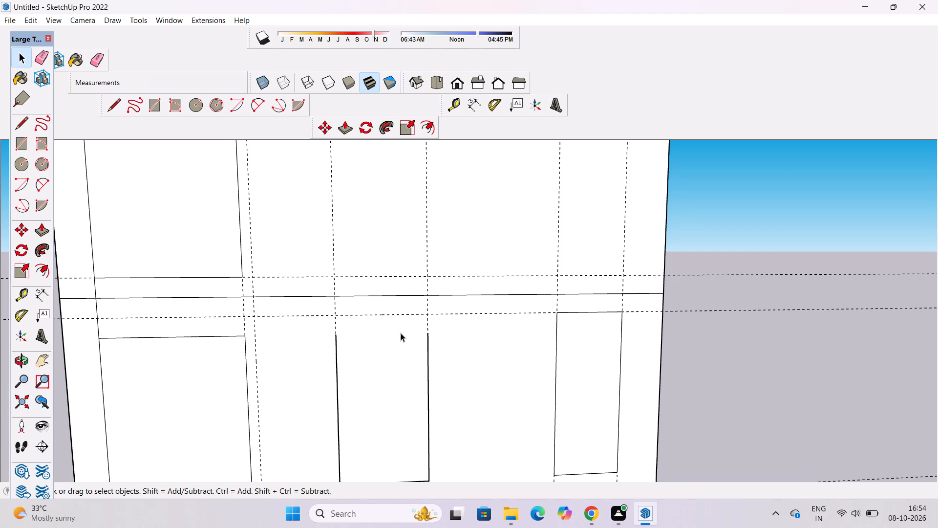
key(l)
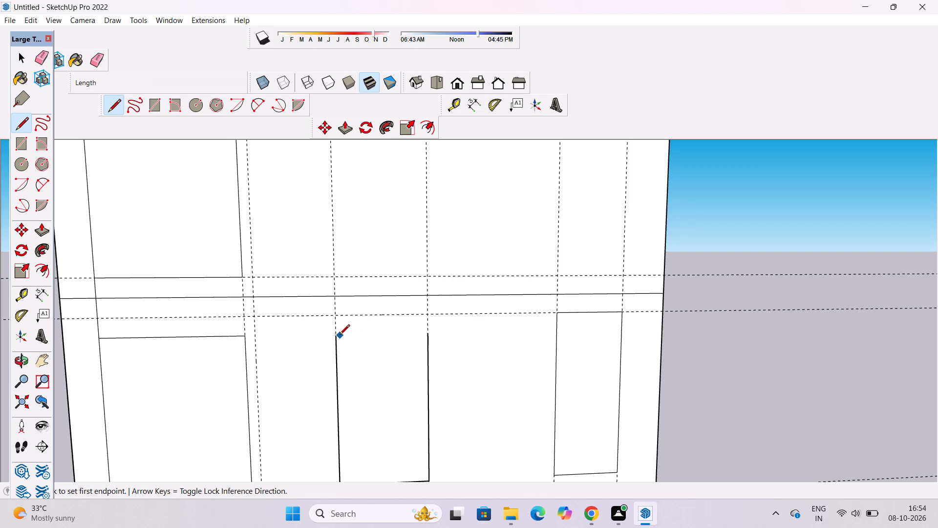
click(336, 335)
click(335, 317)
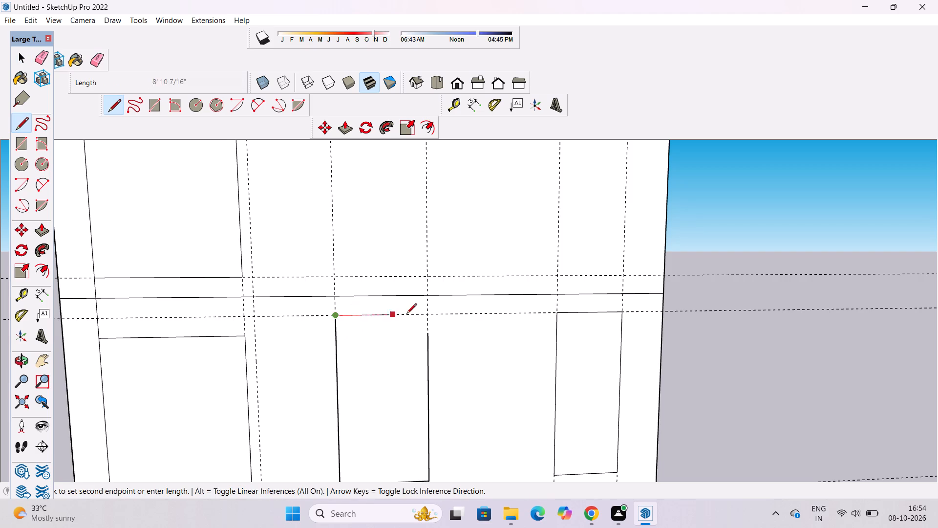
click(428, 315)
click(430, 332)
scroll(346, 319, down, 5)
key(space)
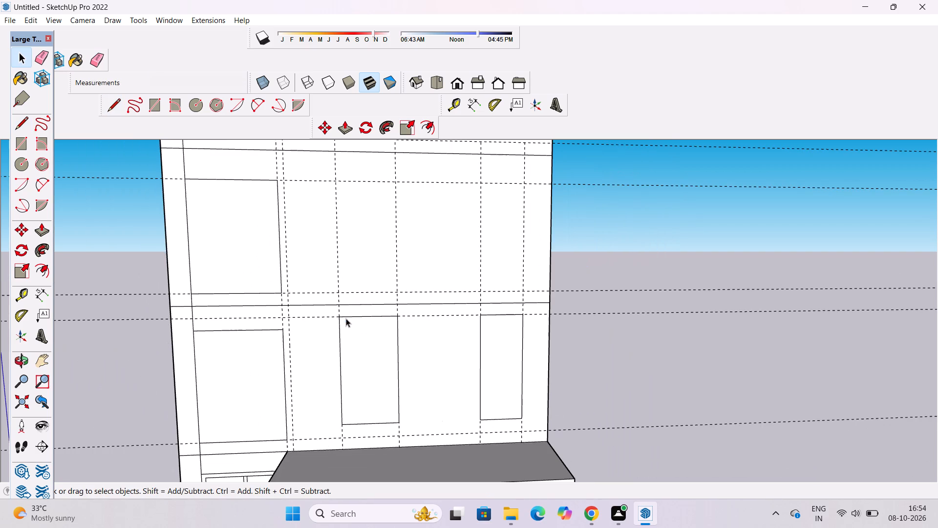
Examine the third-storey window outlines above the slab and their alignment with the second-storey windows and guides.
key(o)
scroll(346, 318, down, 5)
shift+drag(424, 353, 425, 307)
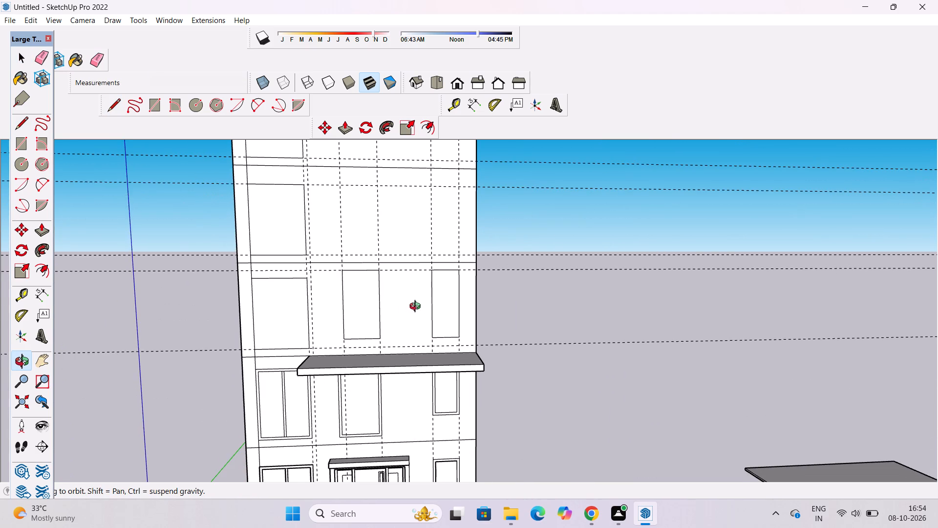
drag(417, 308, 418, 317)
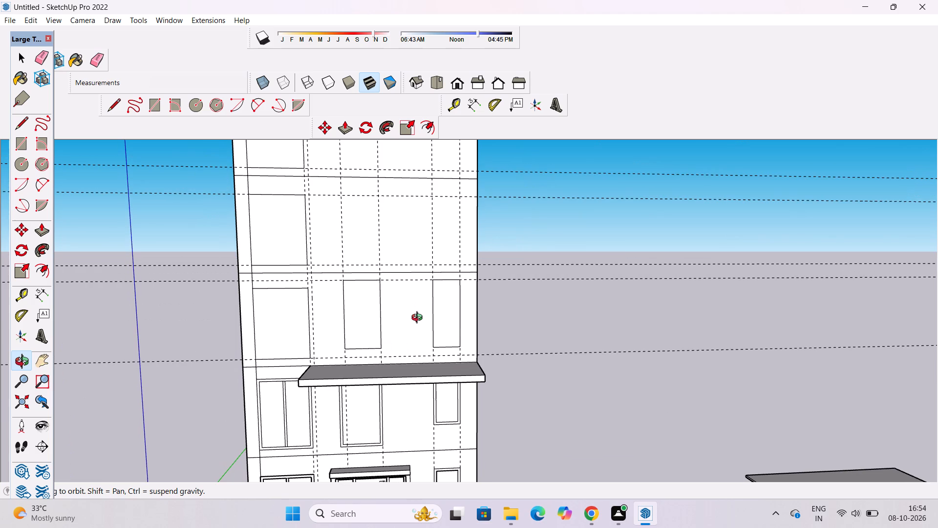
shift+drag(420, 316, 419, 328)
scroll(399, 323, up, 1)
shift+drag(399, 323, 405, 322)
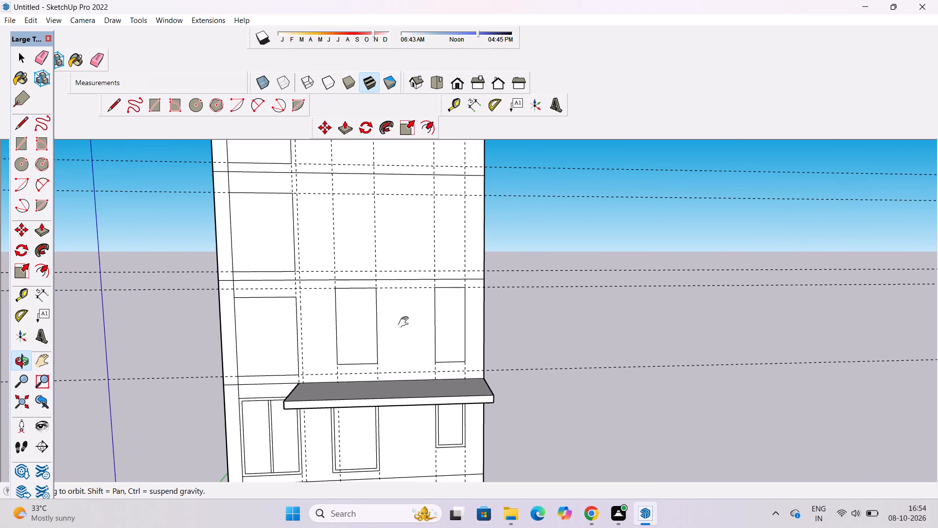
shift+drag(405, 322, 406, 322)
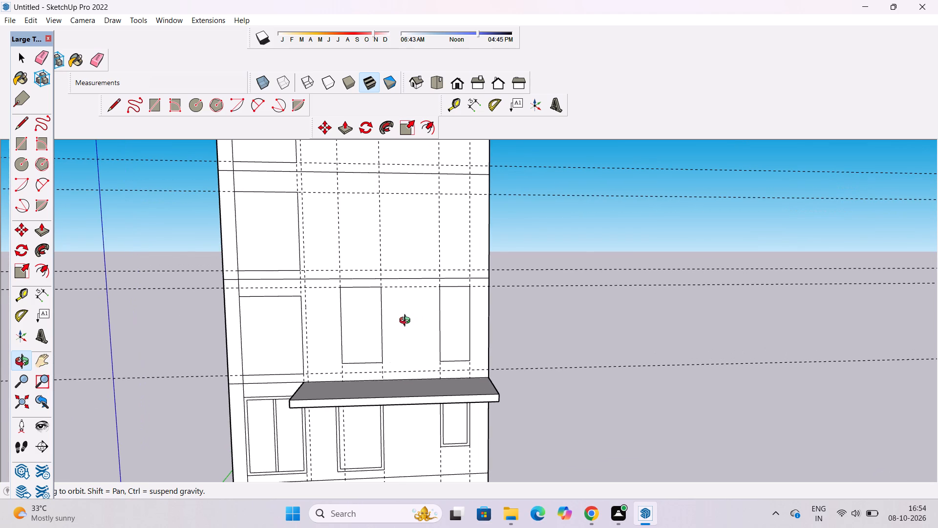
shift+drag(409, 331, 427, 329)
shift+drag(427, 329, 431, 336)
scroll(432, 337, up, 2)
shift+drag(432, 336, 412, 345)
scroll(404, 349, down, 2)
shift+drag(380, 355, 377, 367)
shift+scroll(297, 363, up, 2)
Erase the second vertical guide just to the right of the upper storeys' left windows.
key(e)
click(306, 343)
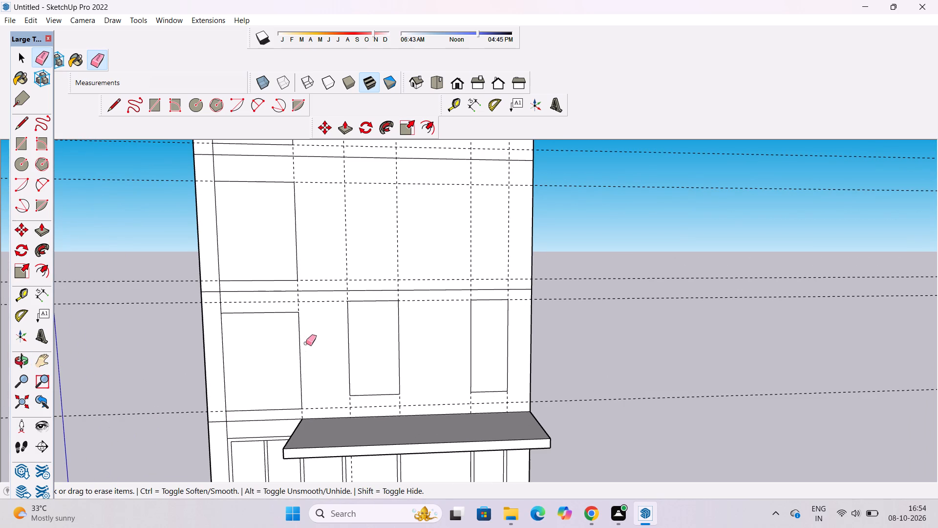
key(space)
Place a vertical guide 3' to the right of the third-storey left window's right edge.
key(t)
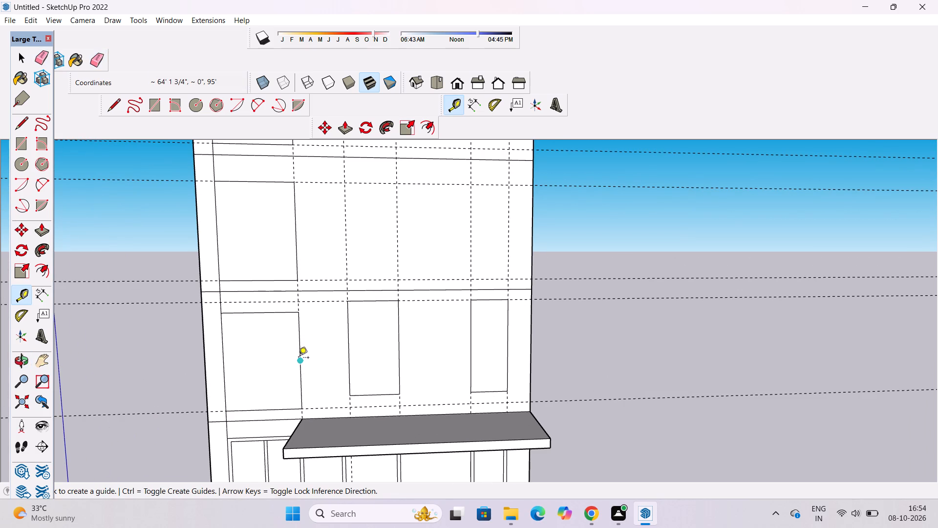
click(299, 361)
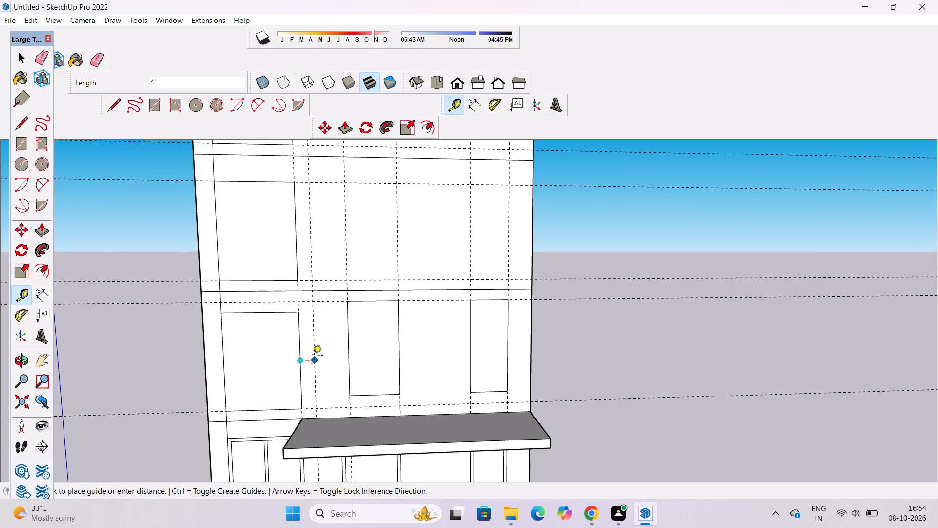
text(3')
key(Return)
Draw a 3' line up from the third-storey left window's top right corner to the horizontal guide, continuing across to the nearby vertical guide.
key(l)
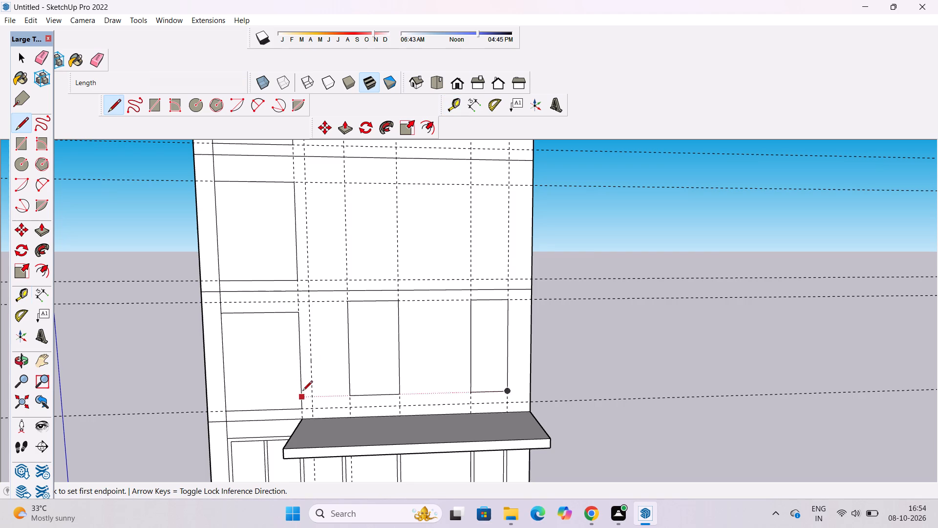
scroll(299, 427, down, 1)
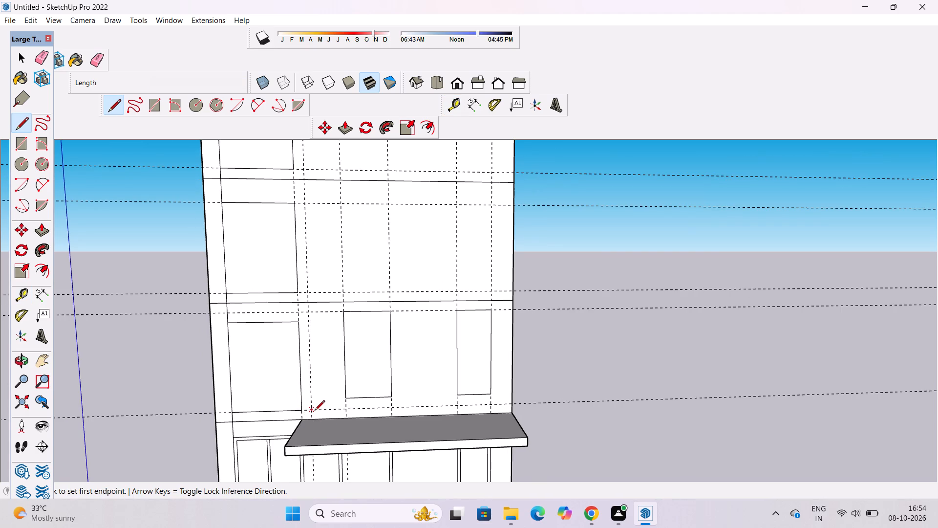
scroll(315, 413, down, 2)
scroll(312, 422, up, 7)
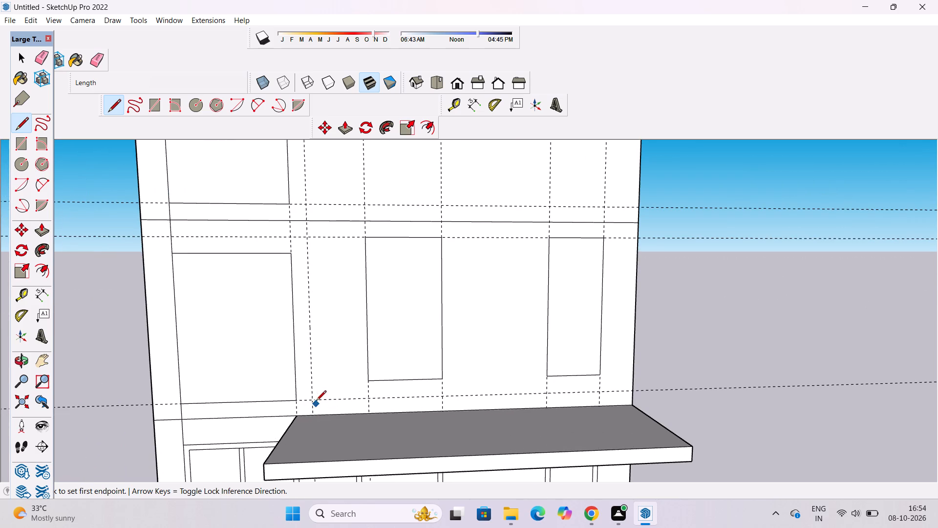
key(o)
drag(316, 415, 374, 350)
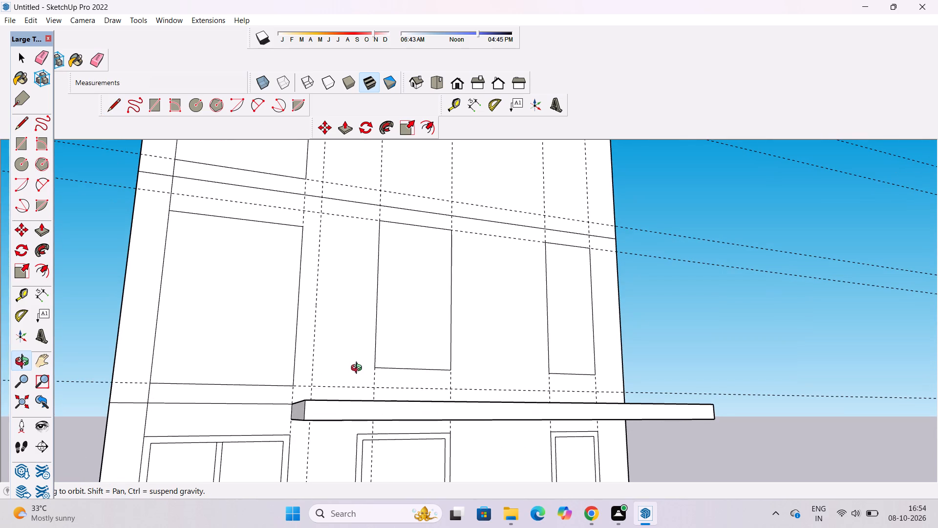
drag(350, 378, 316, 396)
shift+drag(315, 395, 319, 405)
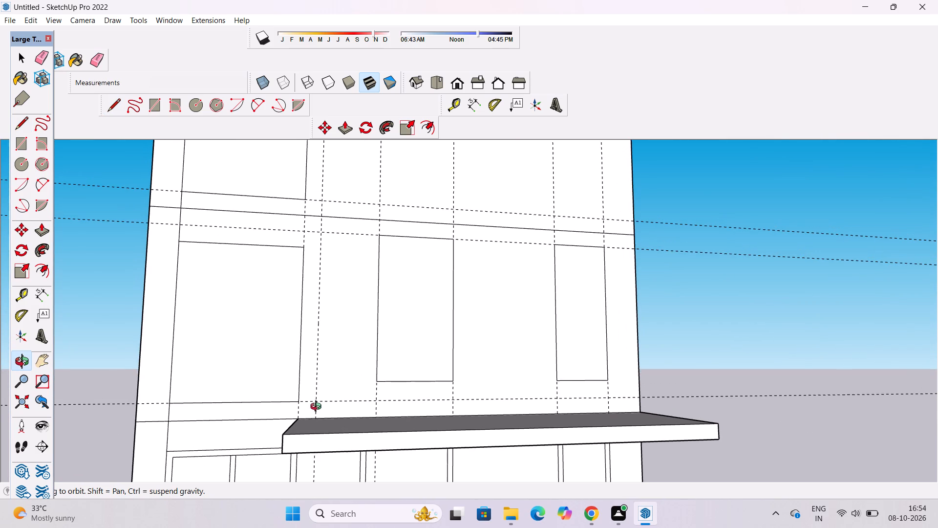
drag(314, 412, 313, 421)
scroll(306, 419, up, 1)
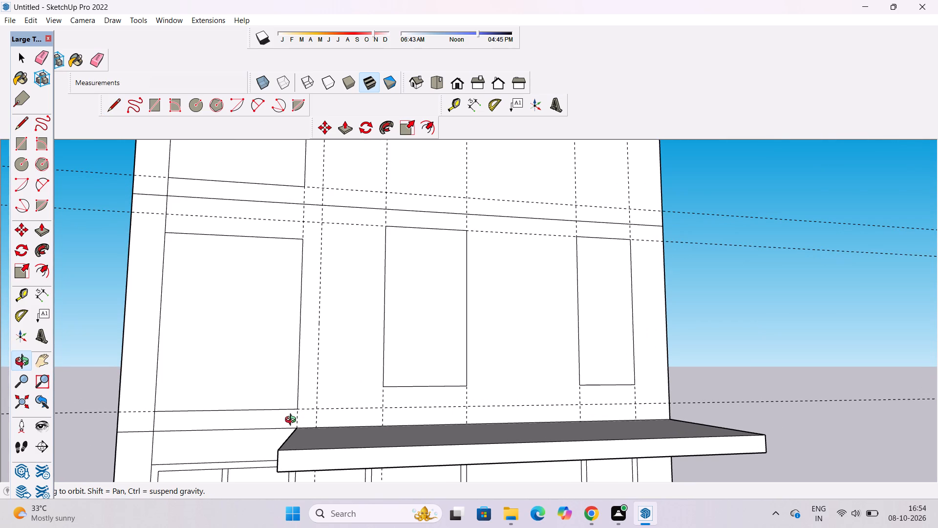
scroll(294, 415, down, 2)
shift+drag(305, 406, 300, 430)
drag(314, 403, 301, 409)
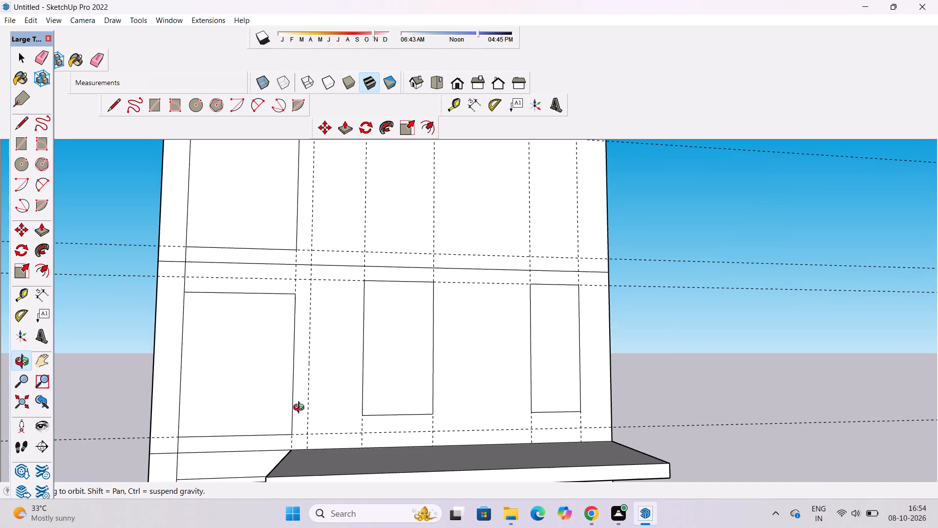
shift+drag(313, 312, 298, 324)
click(296, 328)
key(l)
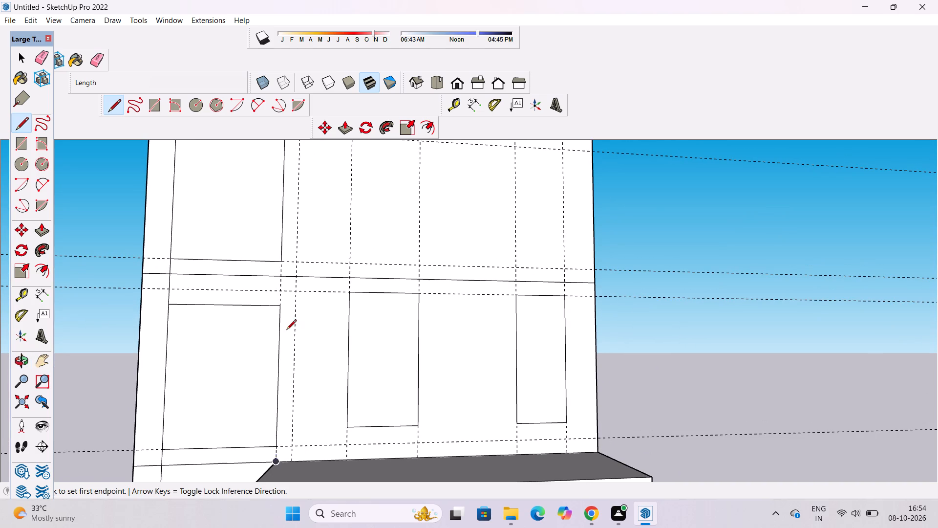
click(279, 309)
click(278, 292)
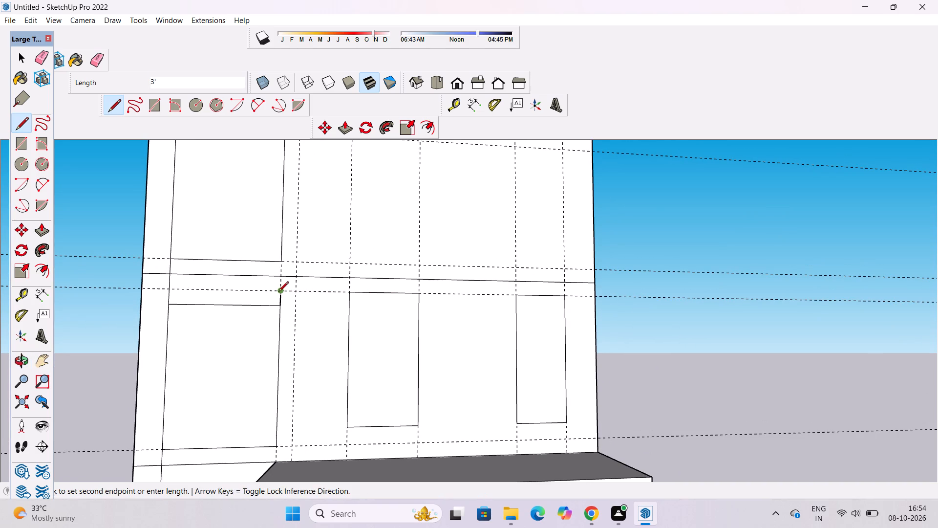
click(296, 292)
Complete the narrow strip beside the third-storey left window with a 34' line down to the slab and a 3' extension of the window's right edge.
scroll(296, 292, down, 4)
scroll(298, 401, up, 3)
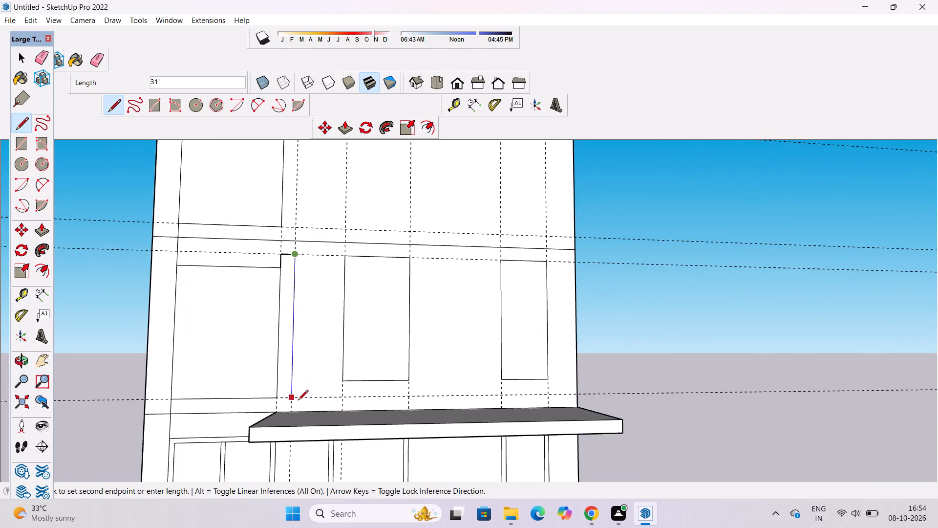
scroll(296, 412, up, 3)
click(288, 410)
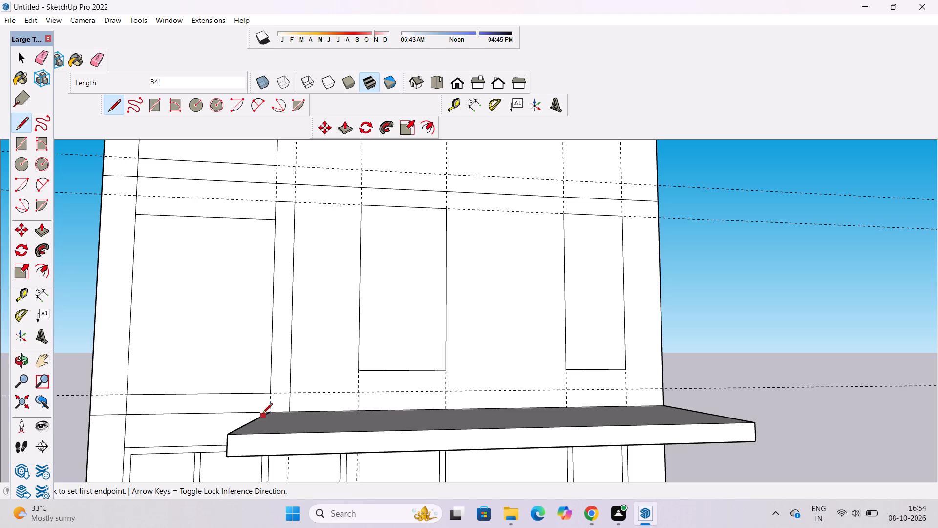
click(270, 392)
click(268, 410)
Examine the narrow strip beside the third-storey left window and the front facade's window outlines from several angles.
key(space)
key(o)
scroll(302, 401, down, 4)
scroll(339, 379, down, 3)
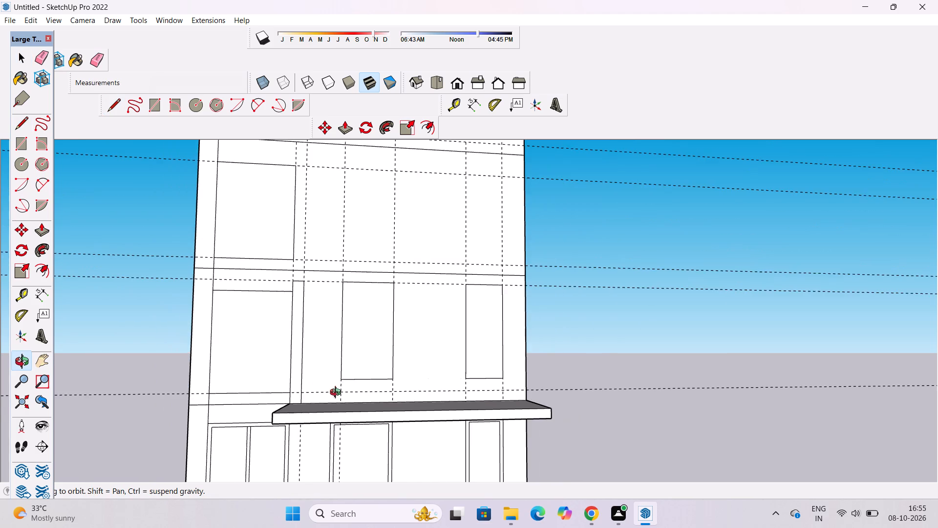
shift+drag(346, 388, 346, 406)
drag(347, 400, 325, 402)
scroll(330, 390, up, 2)
shift+drag(332, 384, 332, 389)
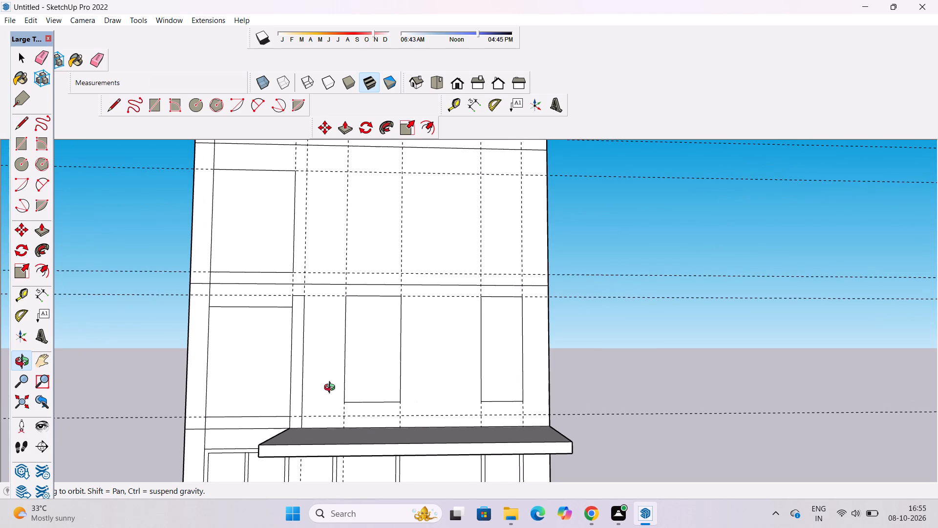
shift+drag(326, 365, 315, 383)
scroll(298, 338, up, 3)
shift+drag(296, 337, 268, 346)
drag(268, 346, 293, 359)
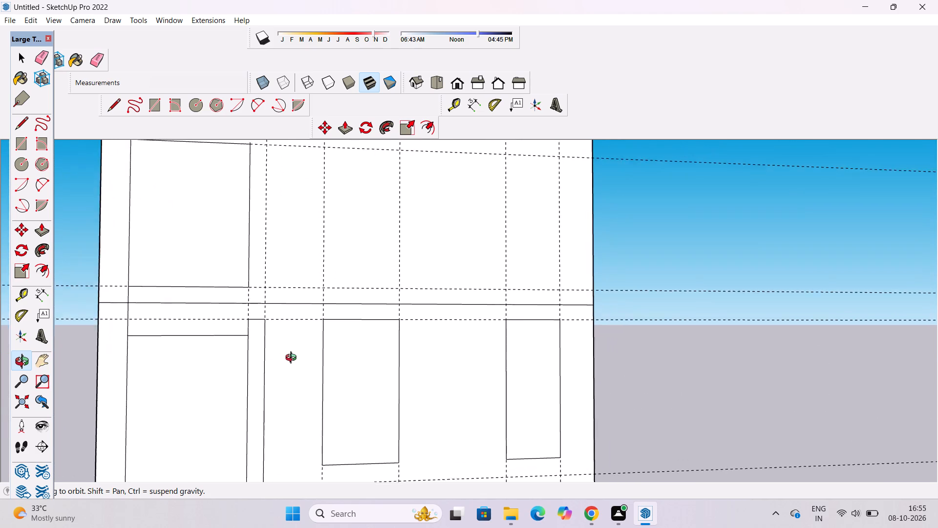
drag(293, 359, 298, 360)
scroll(292, 343, up, 2)
shift+drag(291, 341, 291, 349)
drag(286, 350, 280, 352)
scroll(263, 352, down, 4)
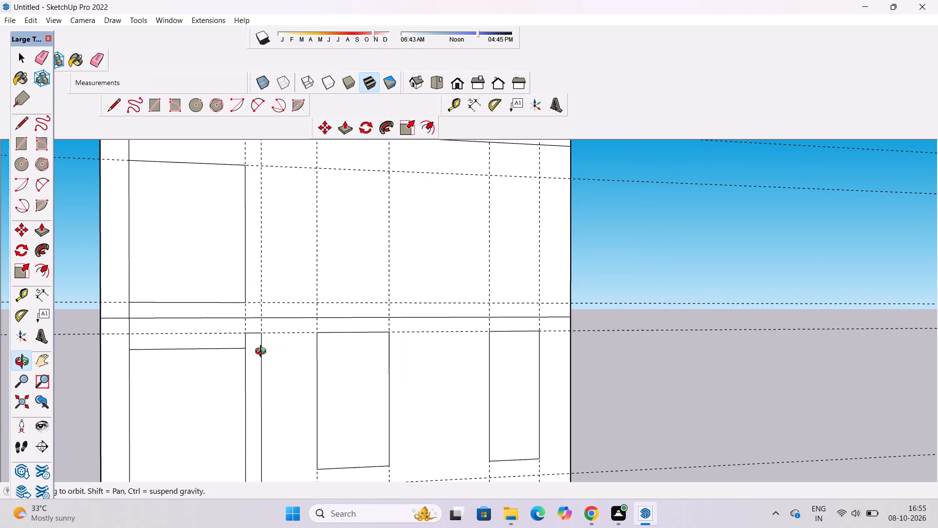
scroll(263, 352, down, 9)
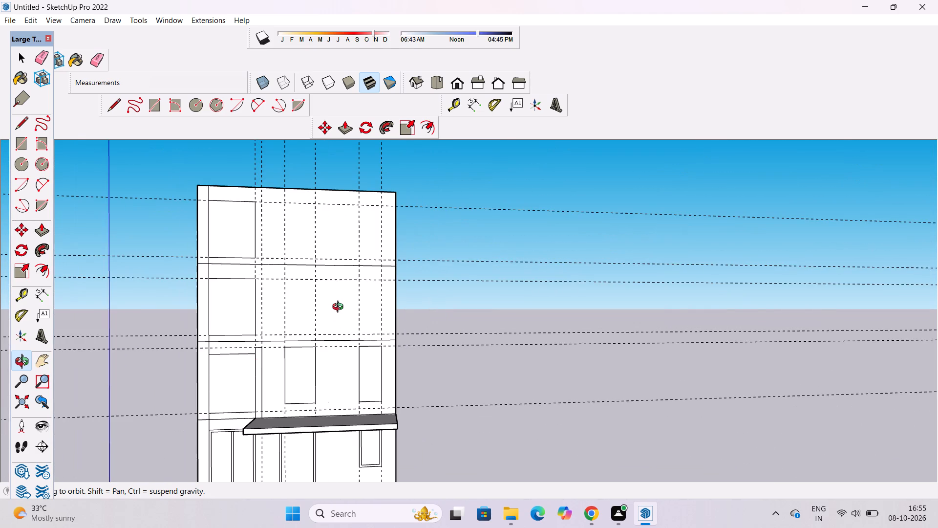
scroll(340, 308, up, 2)
drag(244, 360, 244, 360)
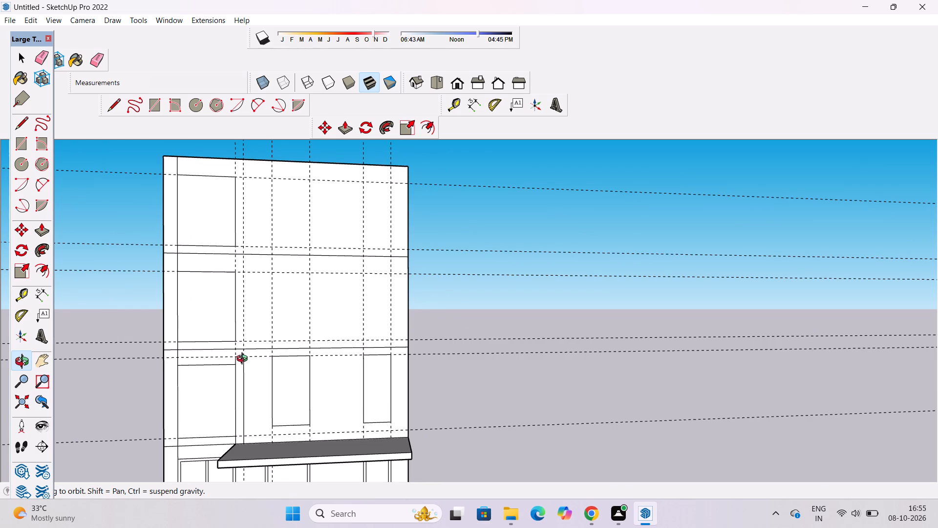
drag(244, 360, 251, 360)
drag(423, 360, 315, 362)
shift+drag(302, 366, 338, 381)
drag(349, 401, 377, 322)
drag(373, 352, 454, 379)
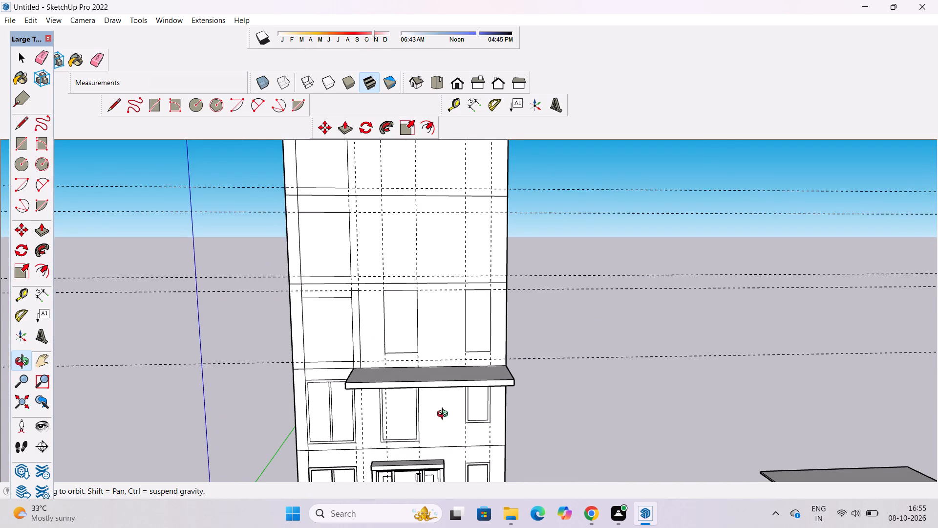
drag(444, 422, 444, 370)
scroll(325, 351, down, 5)
shift+drag(378, 289, 370, 316)
drag(363, 330, 367, 352)
scroll(375, 338, up, 2)
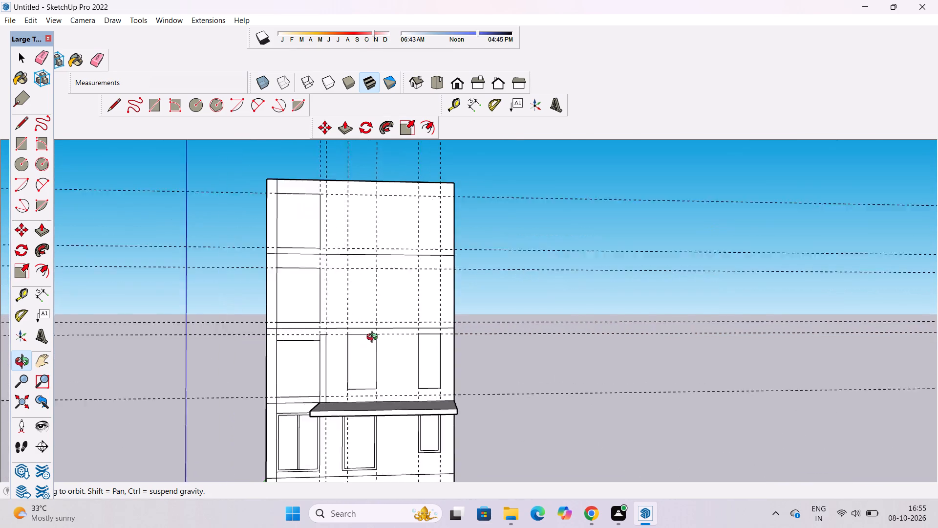
scroll(374, 338, up, 6)
shift+drag(372, 354, 327, 308)
drag(396, 316, 387, 317)
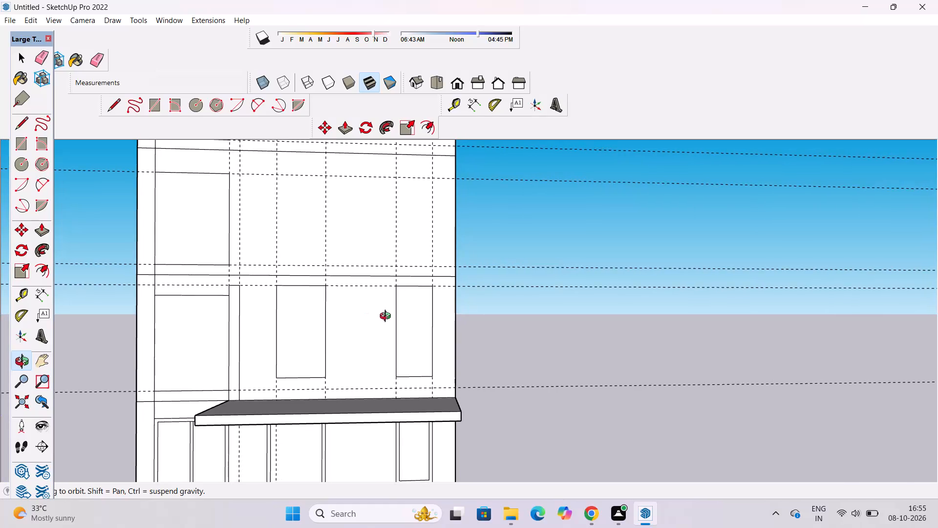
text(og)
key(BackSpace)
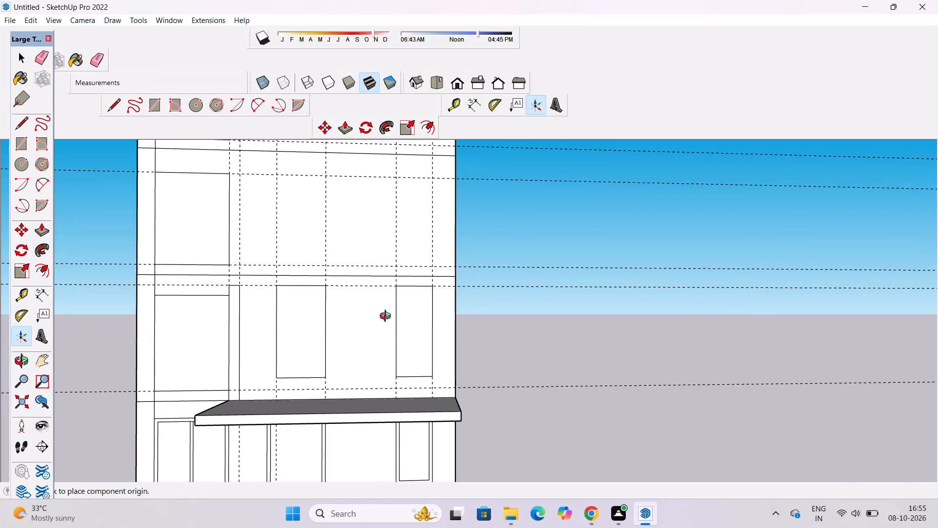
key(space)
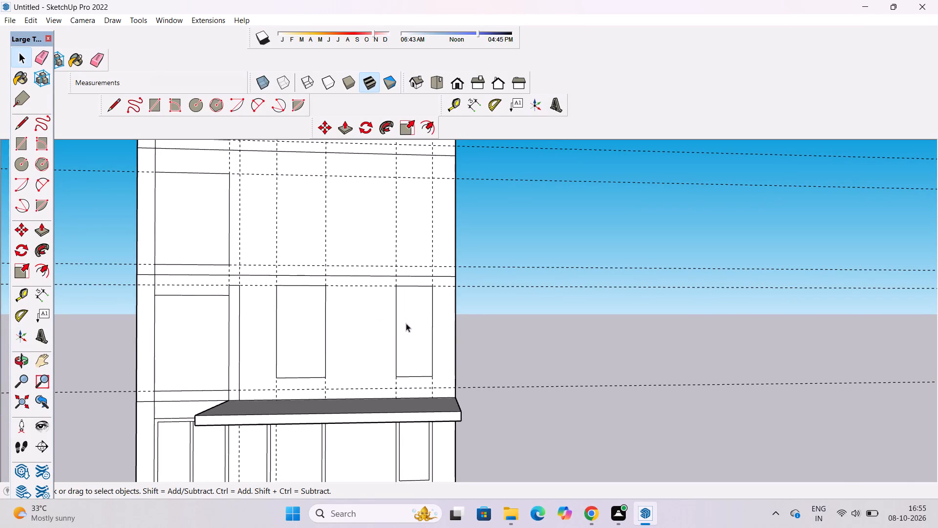
Offset the third-storey right window's outline inward by 1' to form a frame.
text(of)
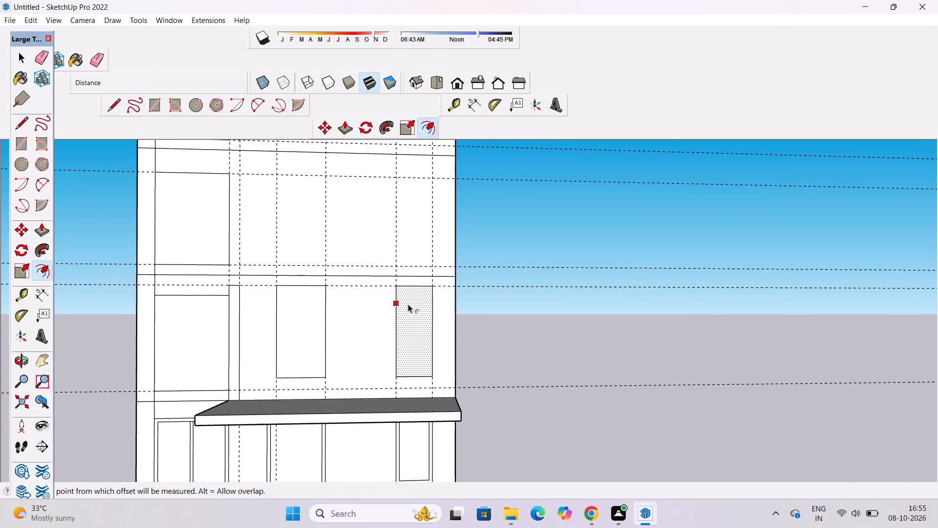
click(408, 304)
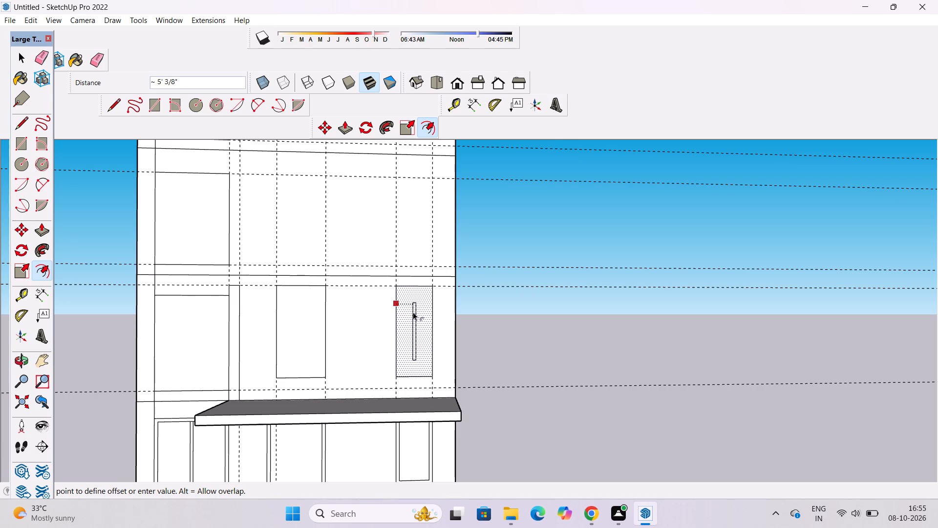
text(1')
key(Return)
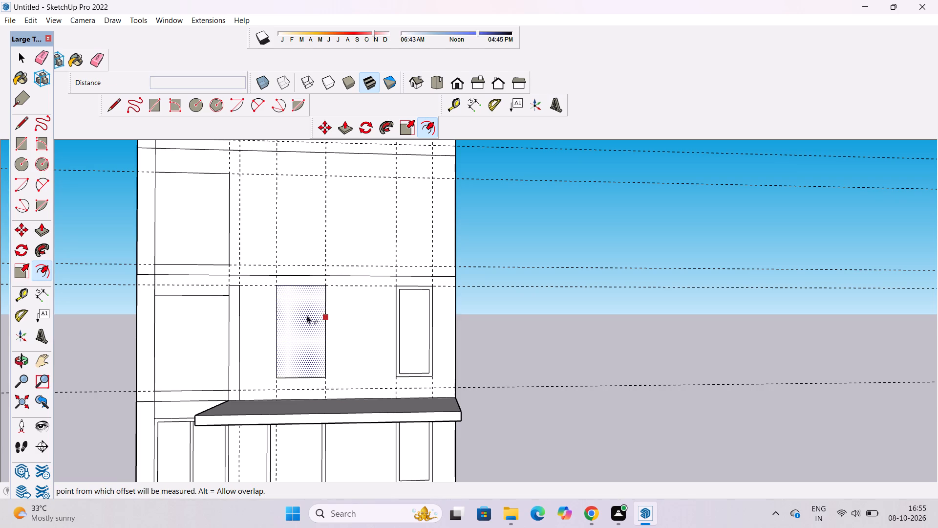
Offset the third-storey middle window's outline inward, matching the top of the right window's inner frame outline.
click(297, 296)
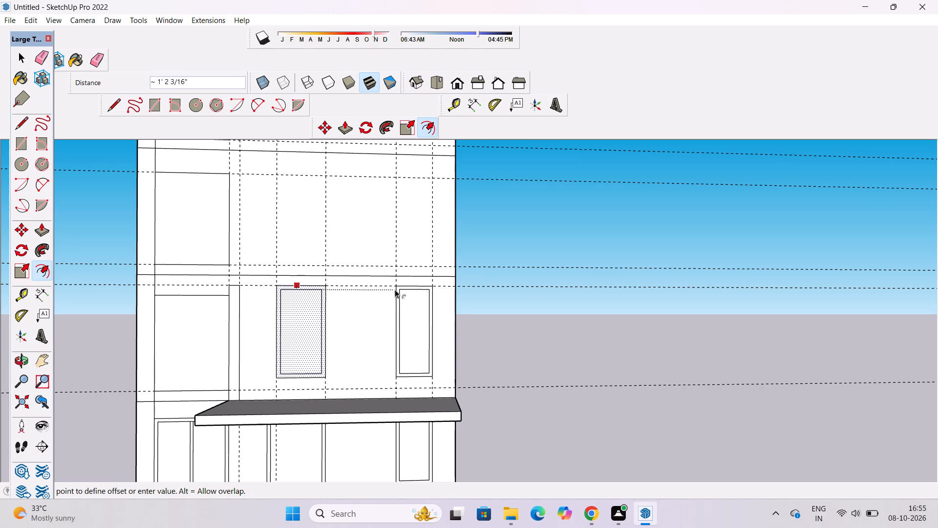
click(400, 288)
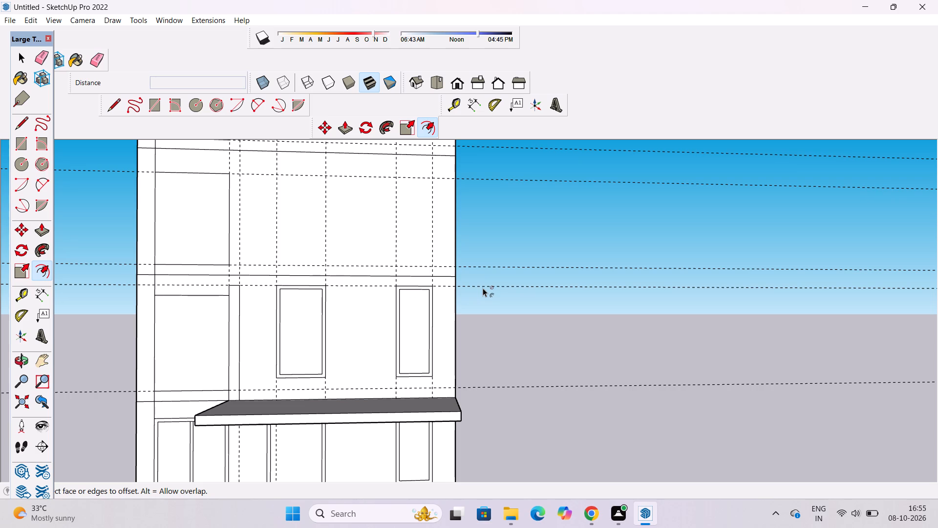
key(space)
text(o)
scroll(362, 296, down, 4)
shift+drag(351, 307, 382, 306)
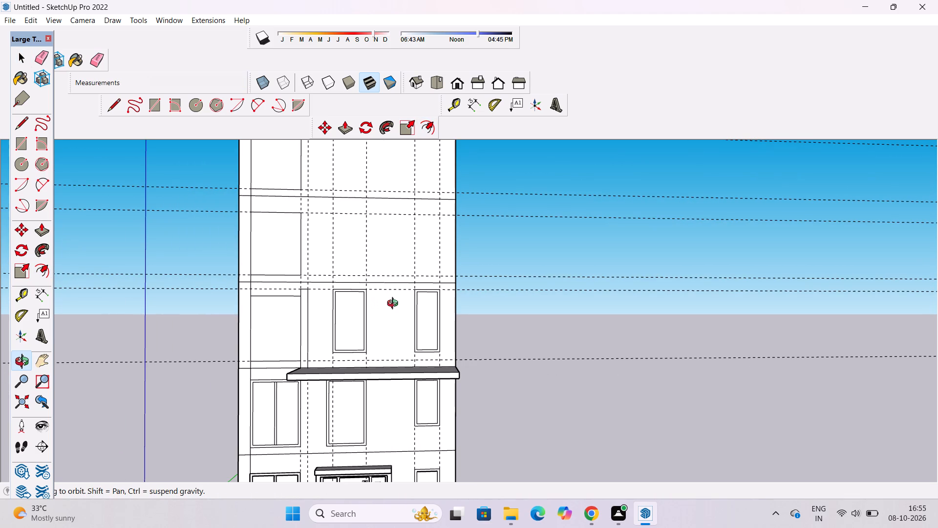
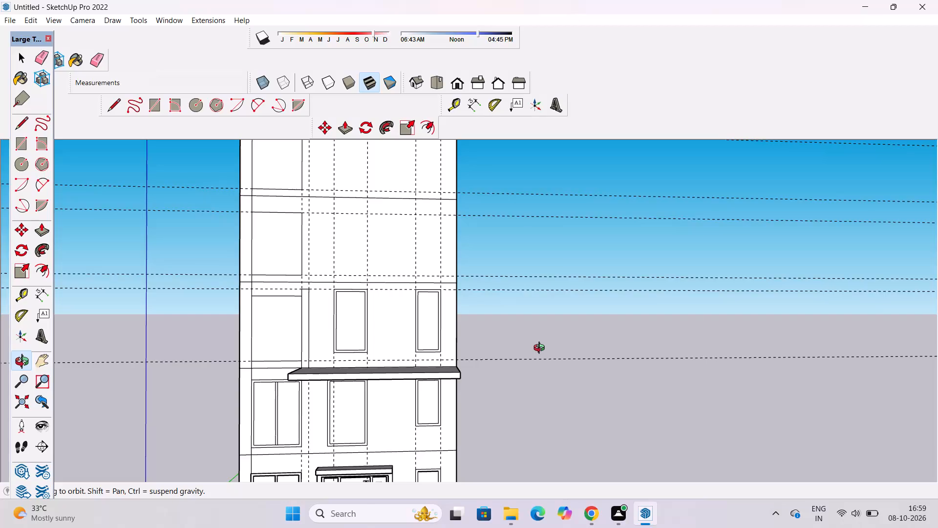
Examine the third-storey windows and the floor line above them on the front facade from several angles.
shift+drag(503, 367, 607, 370)
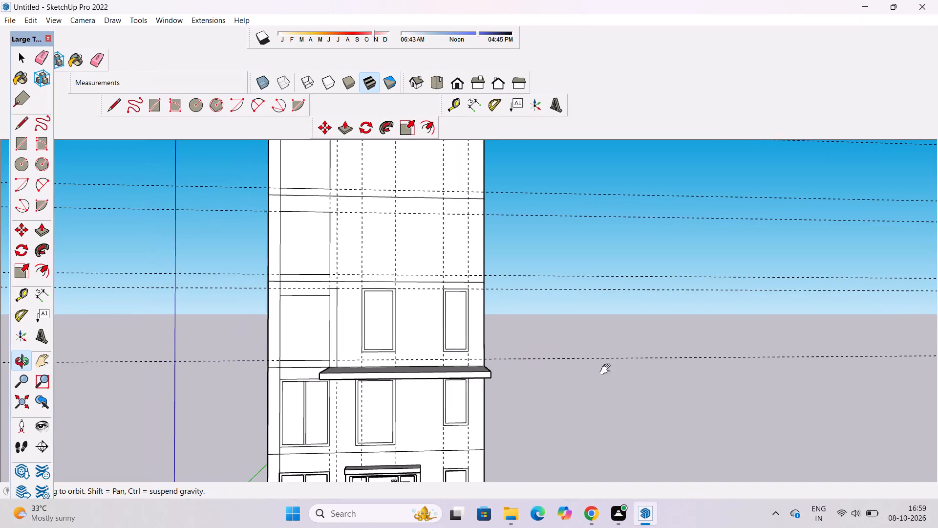
shift+drag(607, 370, 638, 370)
scroll(626, 352, down, 5)
drag(639, 356, 576, 358)
scroll(503, 334, up, 5)
drag(501, 335, 546, 361)
scroll(484, 339, up, 2)
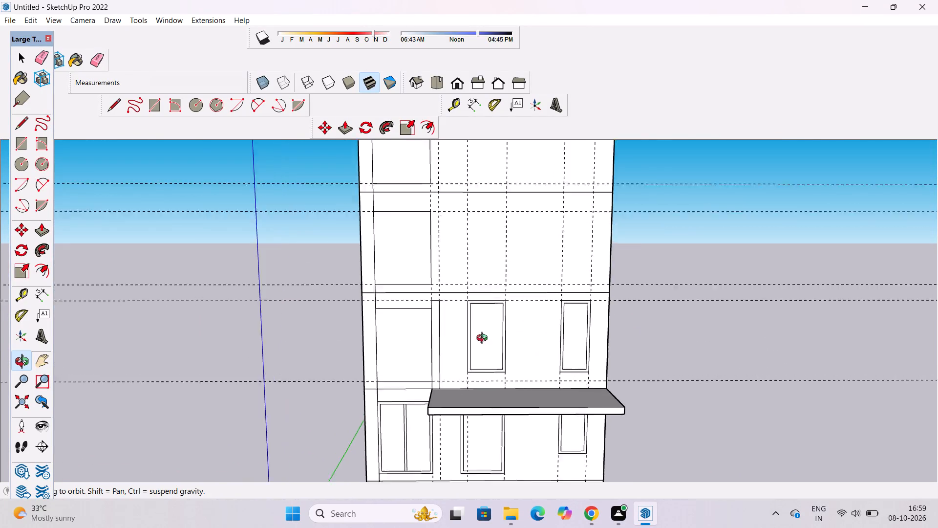
scroll(484, 339, up, 2)
shift+drag(484, 336, 509, 354)
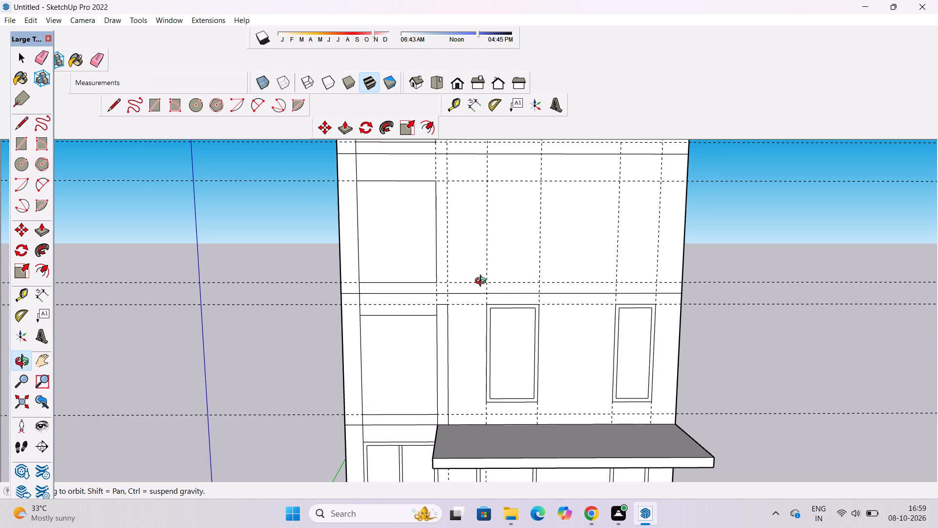
scroll(483, 288, up, 3)
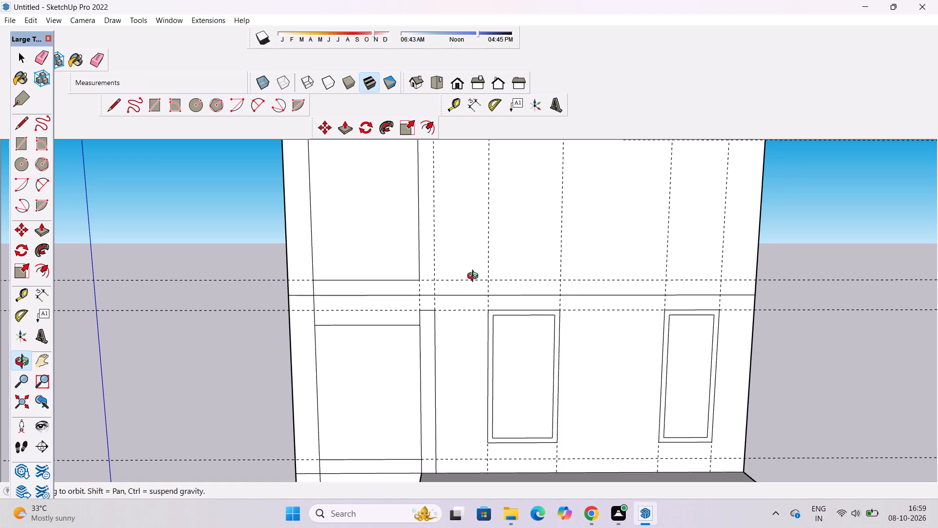
shift+drag(469, 280, 486, 280)
scroll(489, 304, up, 2)
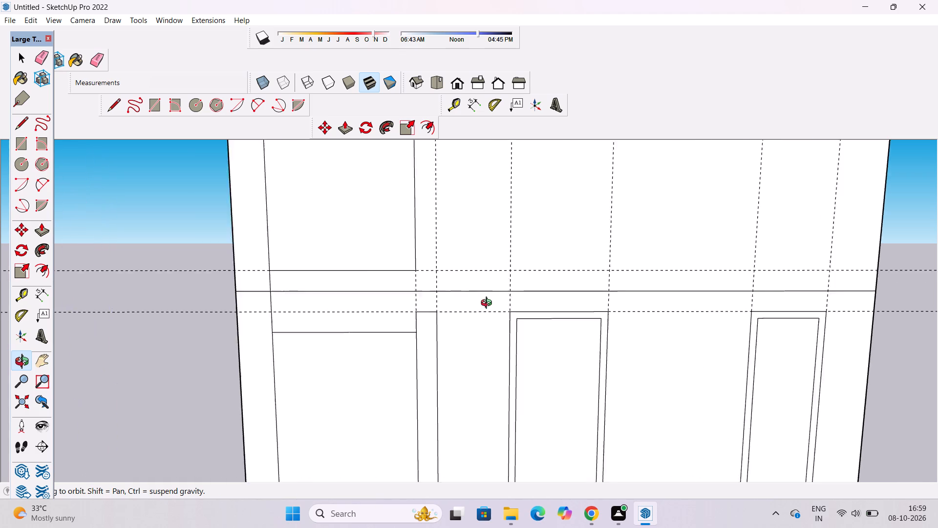
scroll(489, 304, up, 2)
shift+drag(489, 306, 484, 271)
scroll(484, 271, down, 2)
shift+drag(482, 275, 479, 280)
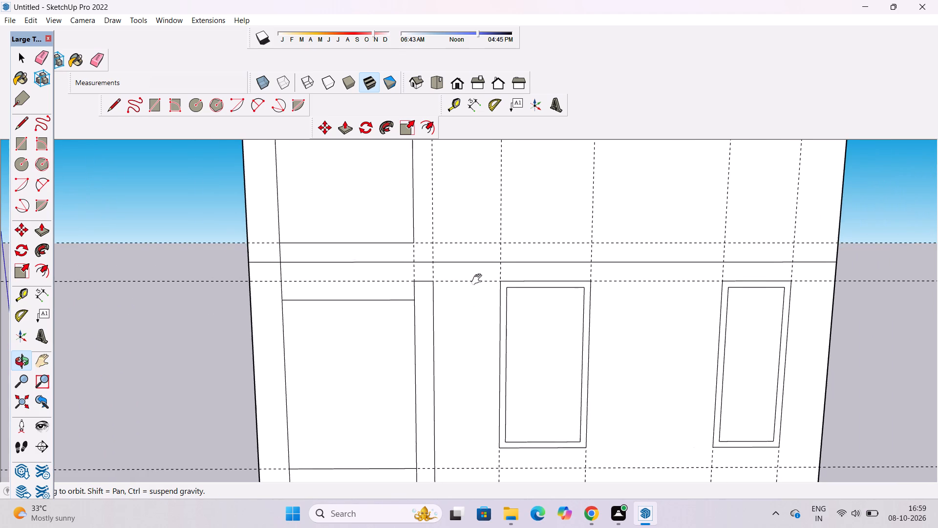
shift+drag(479, 280, 478, 280)
shift+drag(476, 279, 463, 296)
click(463, 296)
drag(461, 295, 493, 287)
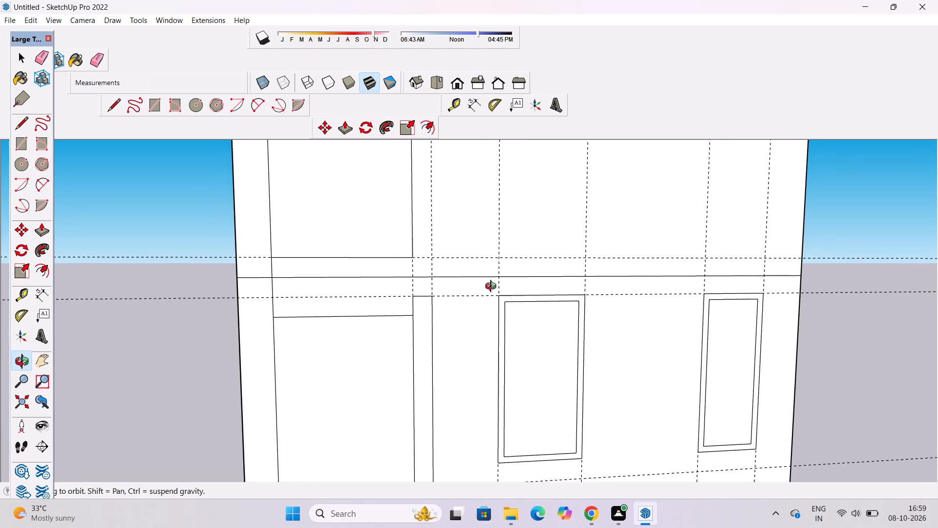
scroll(493, 288, up, 1)
shift+click(493, 288)
shift+drag(490, 290, 501, 294)
shift+drag(501, 294, 488, 294)
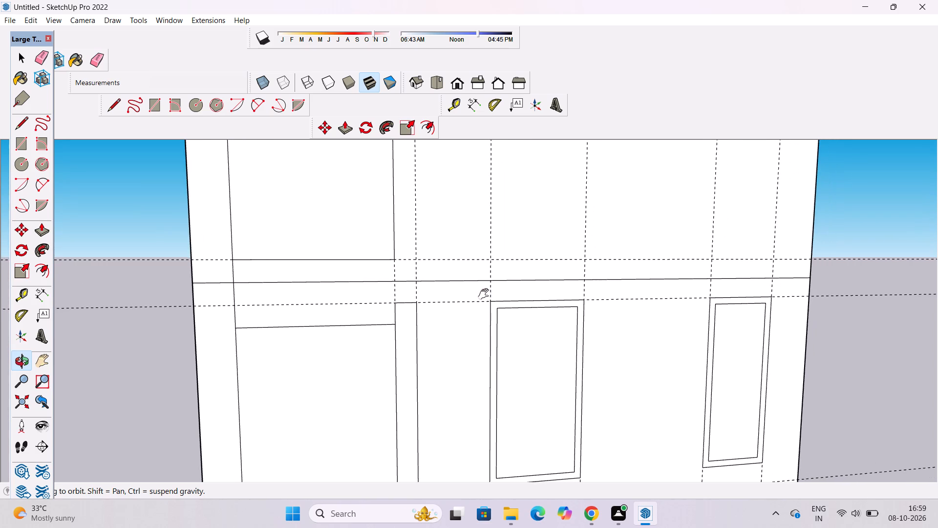
drag(484, 295, 492, 281)
click(492, 281)
Outline a band above the third-storey middle and right windows with a vertical left edge, a 67' top line and a 64' bottom line.
key(l)
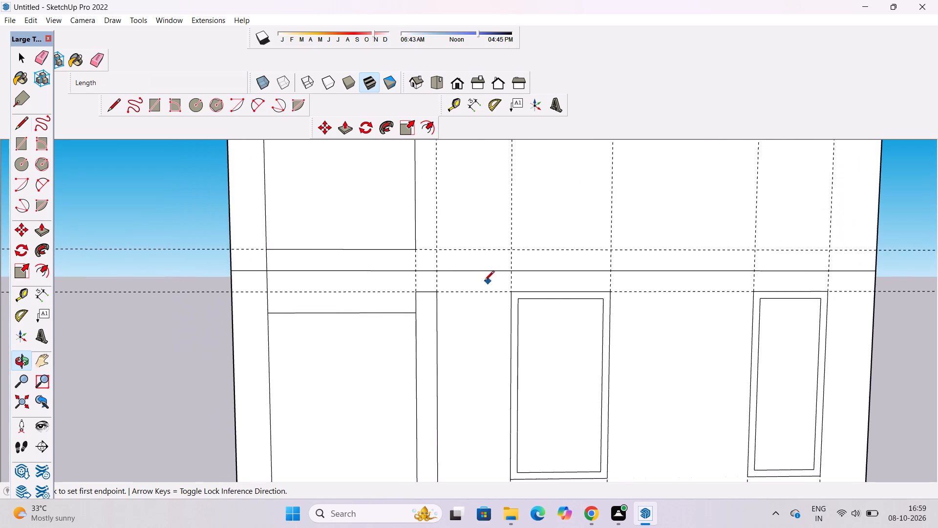
scroll(411, 292, up, 4)
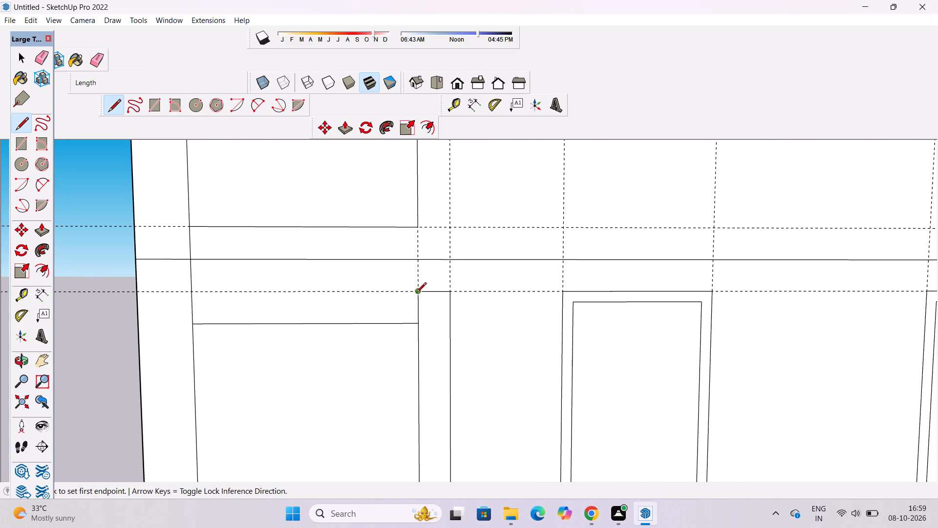
click(416, 293)
click(416, 227)
scroll(391, 233, down, 6)
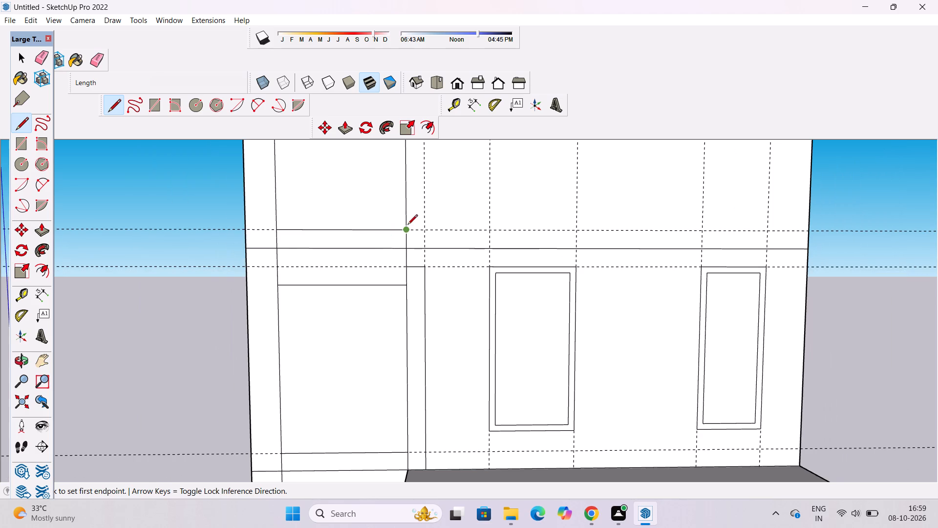
click(403, 231)
scroll(403, 231, down, 4)
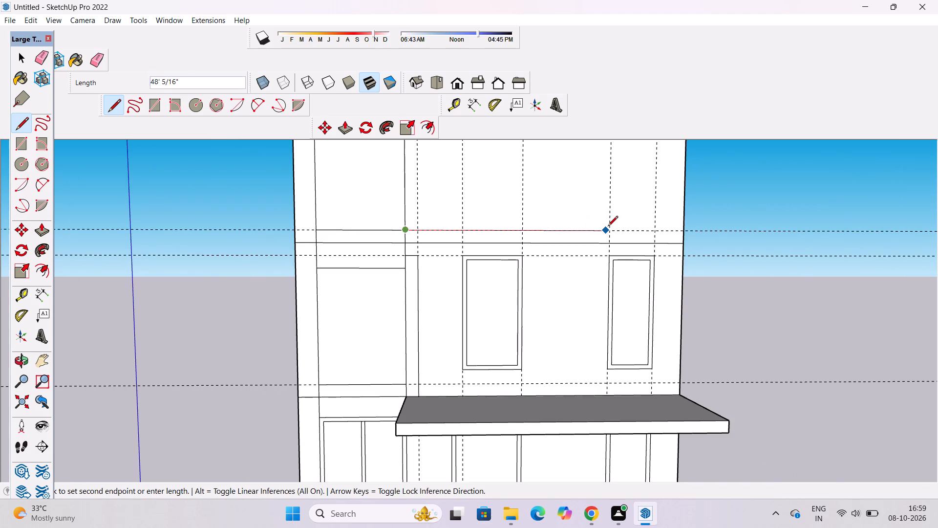
scroll(608, 227, down, 1)
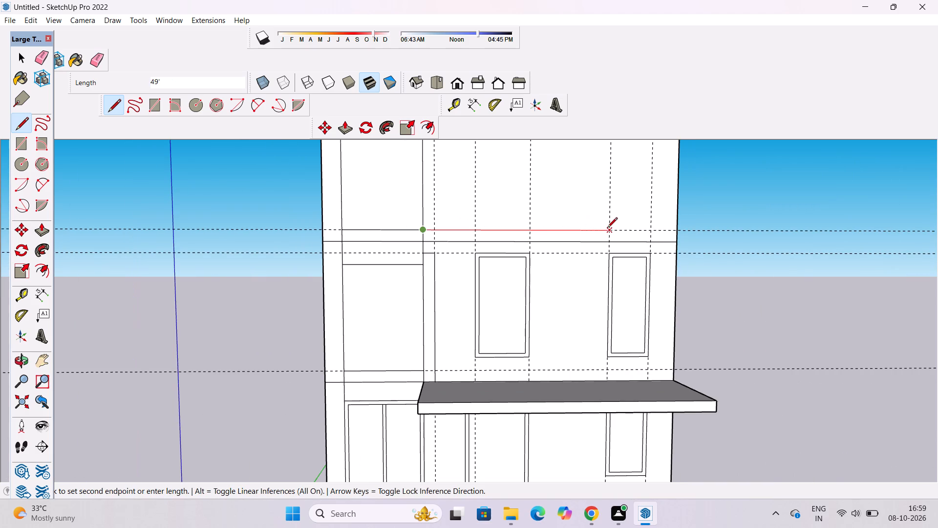
scroll(671, 236, up, 3)
click(678, 229)
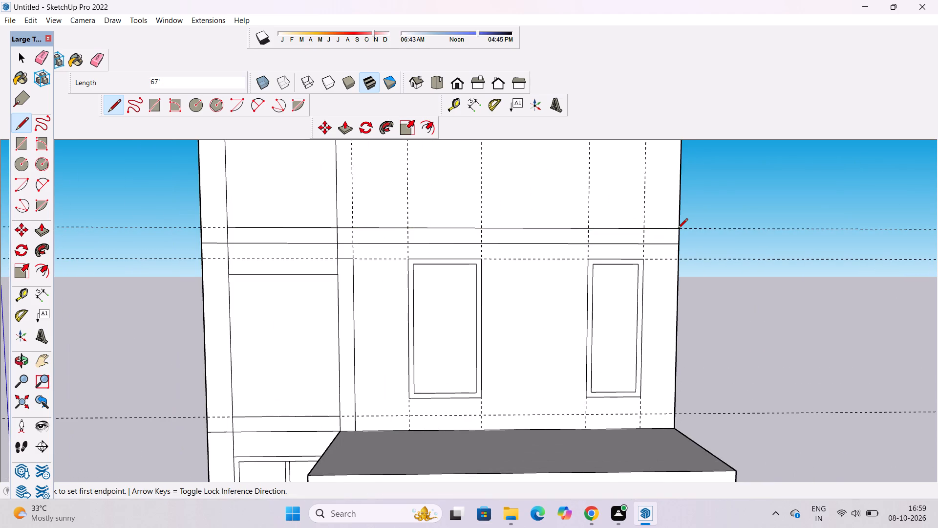
click(676, 261)
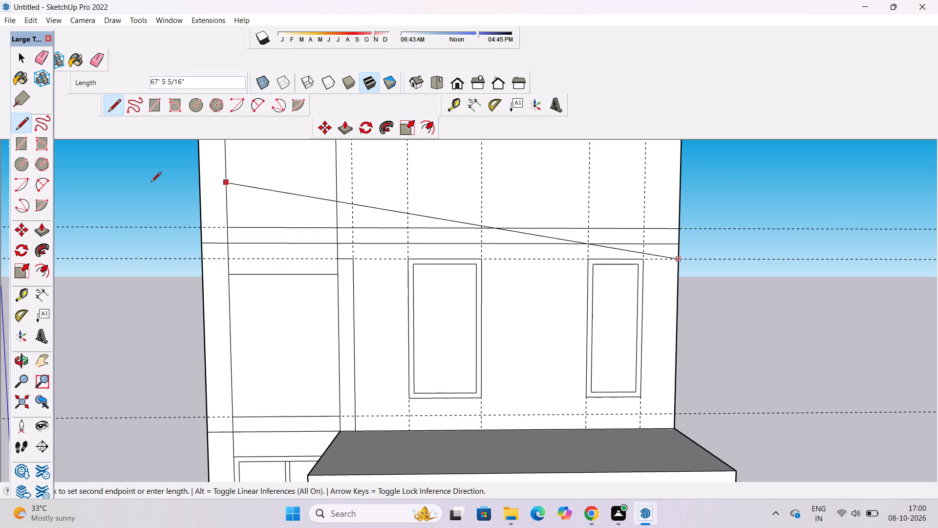
scroll(364, 258, up, 4)
click(347, 258)
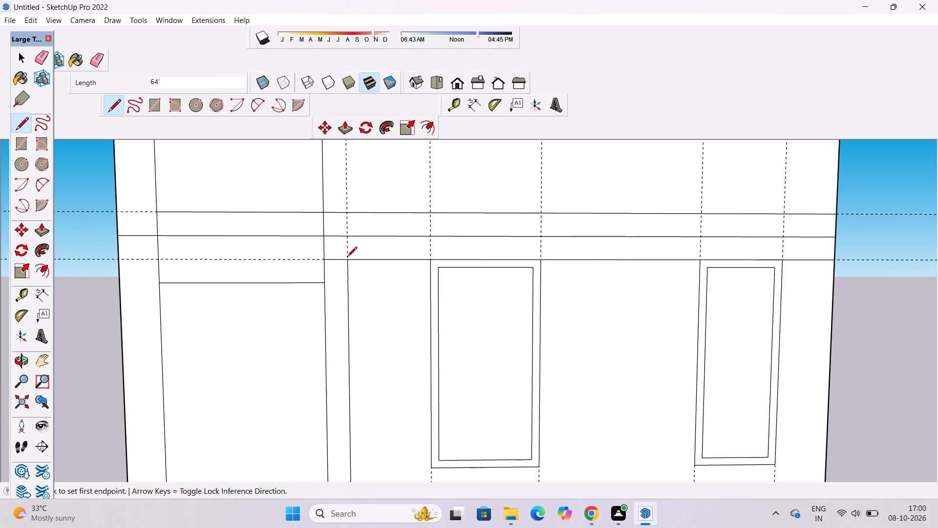
Erase the floor line running through the new band above the third-storey middle and right windows.
scroll(347, 258, down, 6)
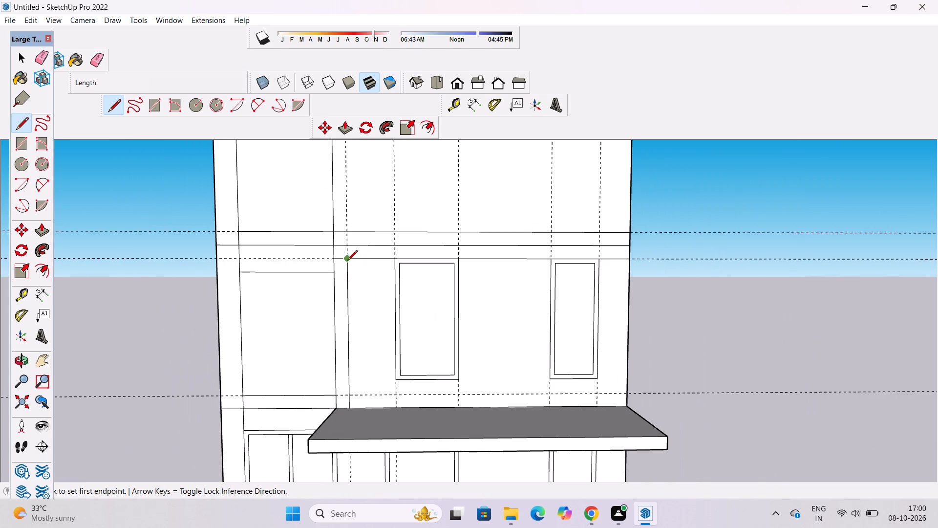
key(space)
text(o)
shift+drag(317, 279, 377, 279)
scroll(375, 279, up, 1)
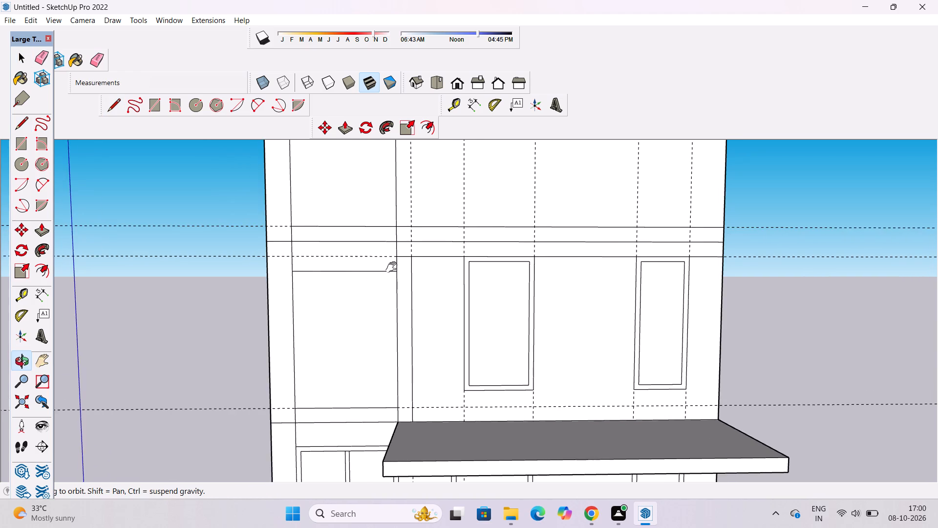
shift+drag(392, 266, 356, 270)
drag(364, 272, 477, 273)
scroll(434, 233, down, 4)
drag(441, 249, 415, 284)
drag(414, 286, 410, 289)
shift+scroll(420, 262, up, 5)
shift+drag(418, 262, 370, 276)
drag(372, 278, 350, 281)
key(e)
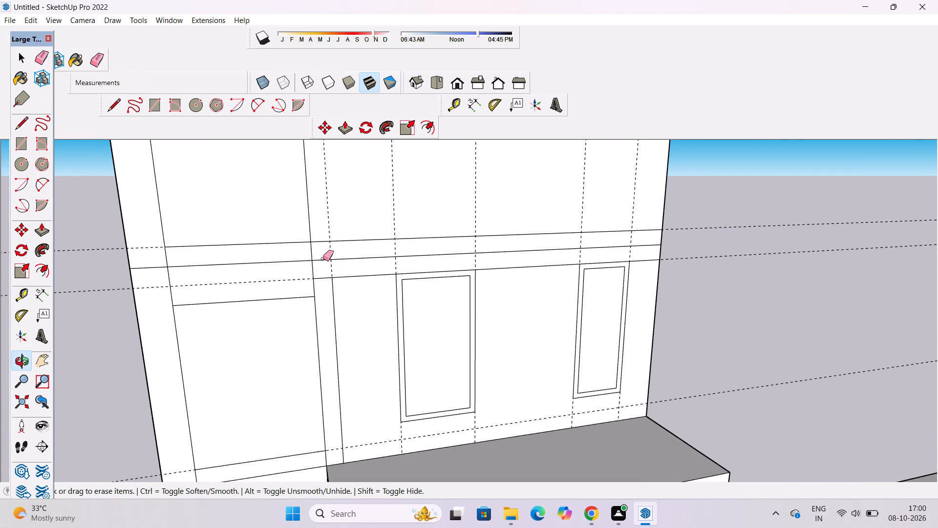
click(323, 259)
drag(322, 259, 322, 263)
drag(351, 250, 352, 262)
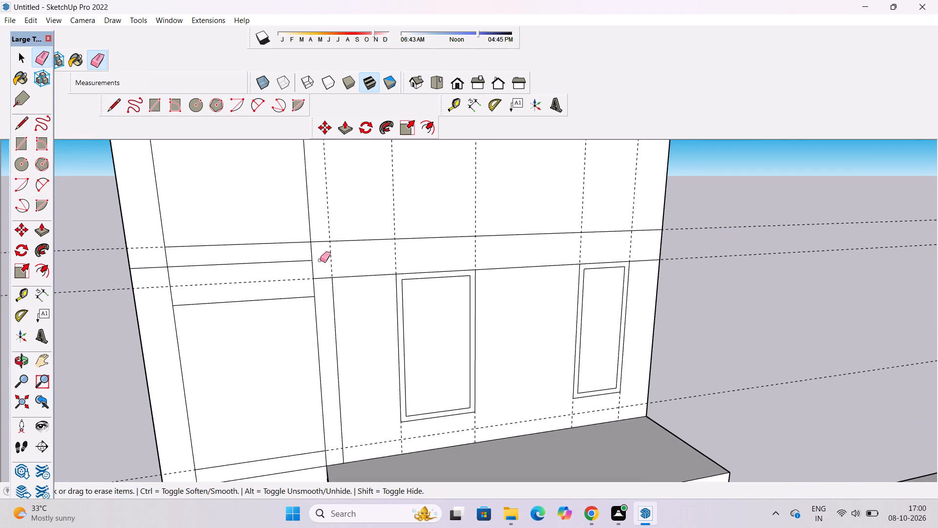
key(space)
Examine the band, the narrow strip beside the third-storey left window and the slab from above and below.
key(o)
drag(485, 304, 477, 298)
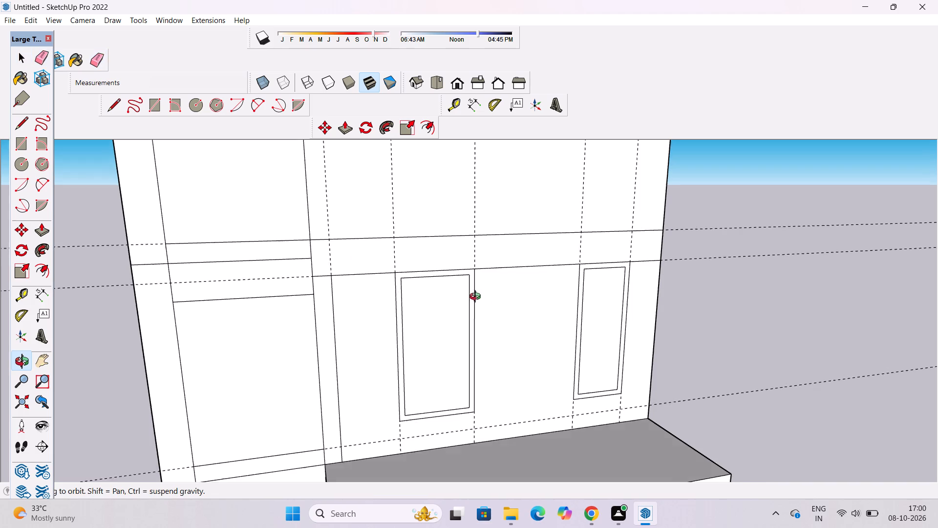
drag(477, 298, 441, 242)
scroll(420, 248, down, 6)
scroll(427, 286, up, 1)
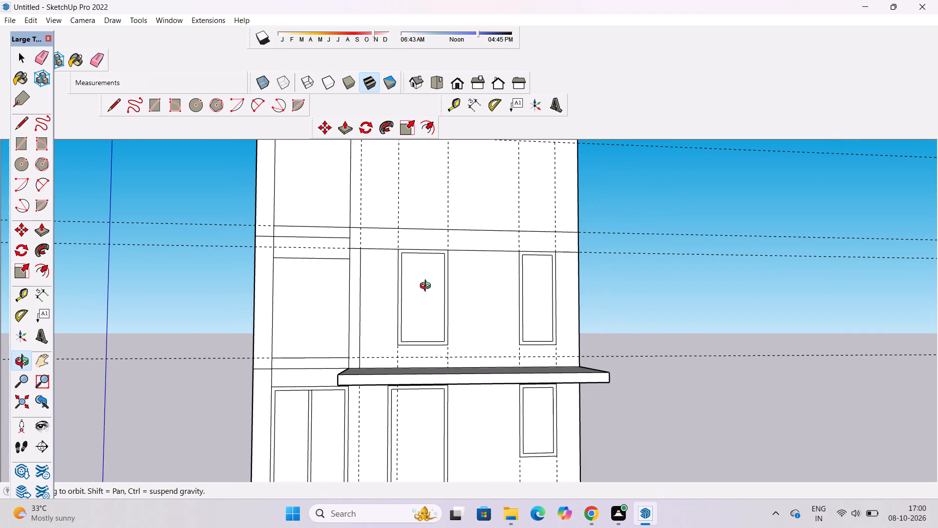
shift+drag(406, 337, 386, 305)
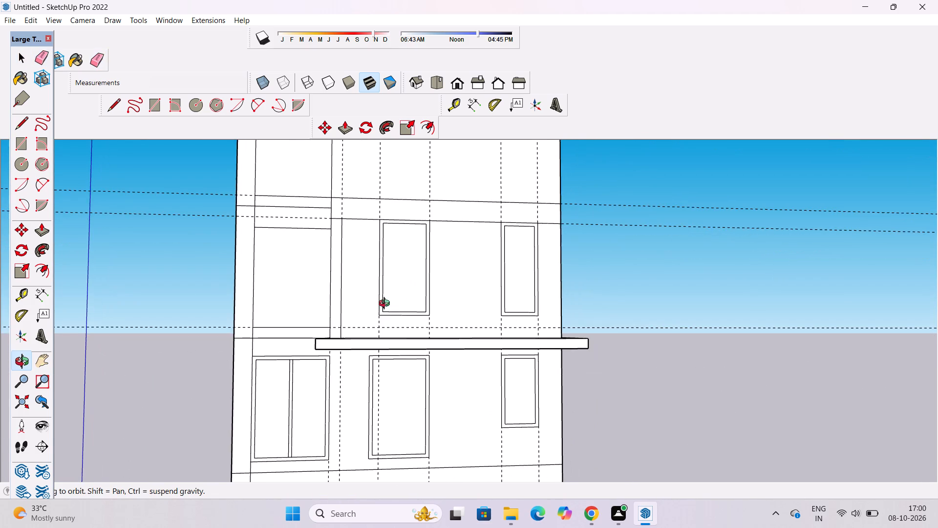
click(385, 305)
drag(390, 309, 367, 314)
scroll(353, 317, up, 2)
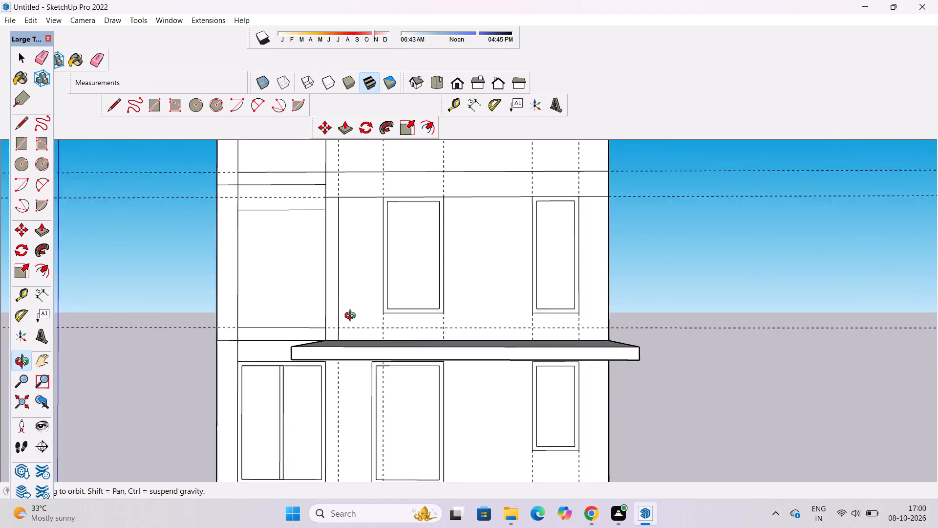
scroll(352, 317, up, 1)
shift+drag(352, 317, 360, 321)
drag(366, 356, 369, 369)
drag(336, 379, 379, 388)
scroll(330, 367, down, 1)
drag(345, 372, 369, 374)
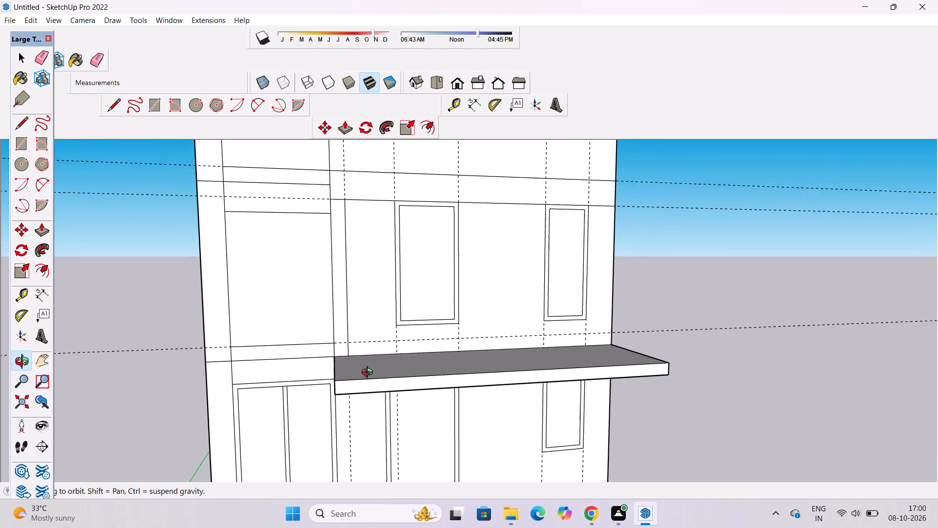
drag(369, 374, 408, 375)
drag(406, 374, 361, 374)
drag(356, 377, 404, 382)
drag(411, 379, 370, 305)
drag(406, 328, 346, 355)
drag(348, 355, 341, 333)
scroll(350, 318, down, 4)
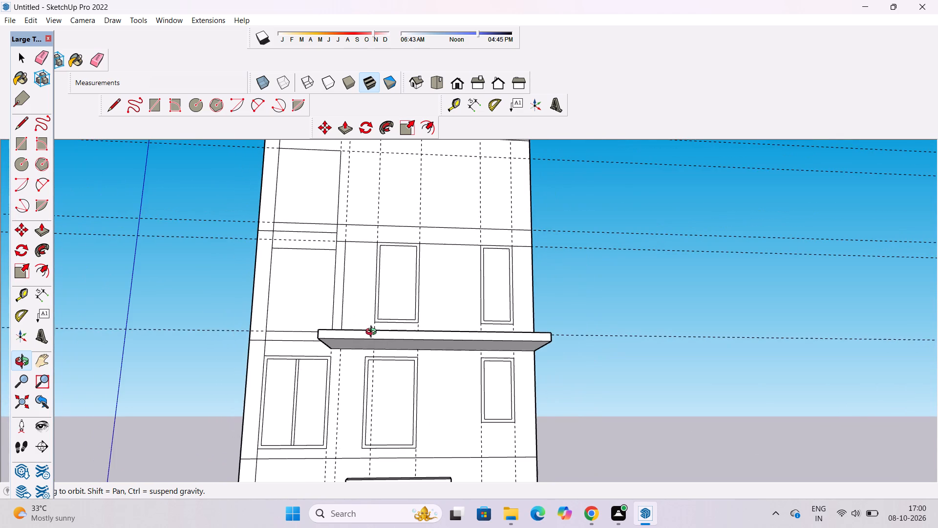
drag(379, 333, 406, 406)
scroll(369, 350, up, 2)
shift+drag(368, 352, 371, 398)
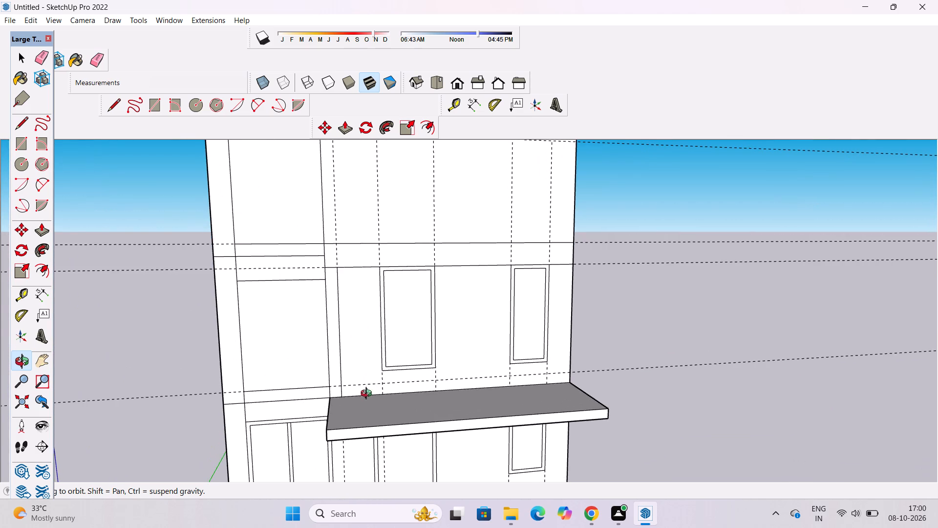
drag(363, 392, 356, 388)
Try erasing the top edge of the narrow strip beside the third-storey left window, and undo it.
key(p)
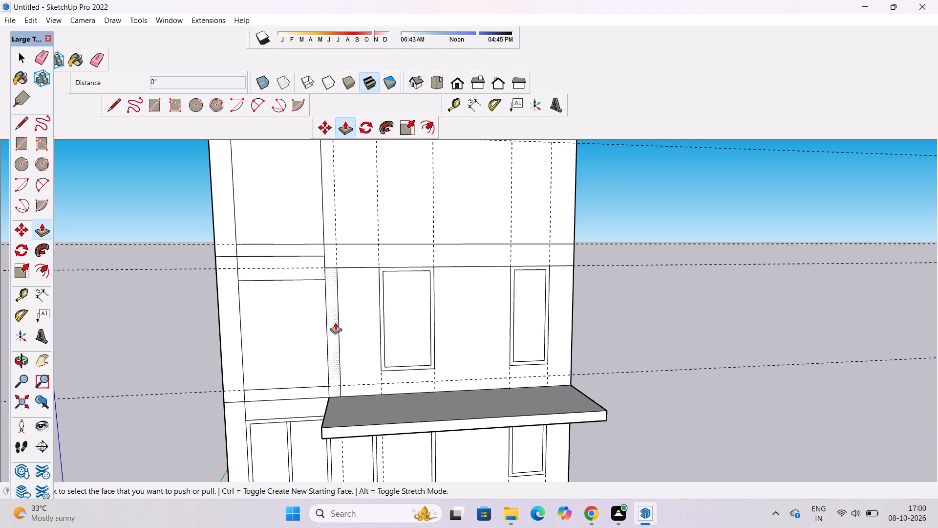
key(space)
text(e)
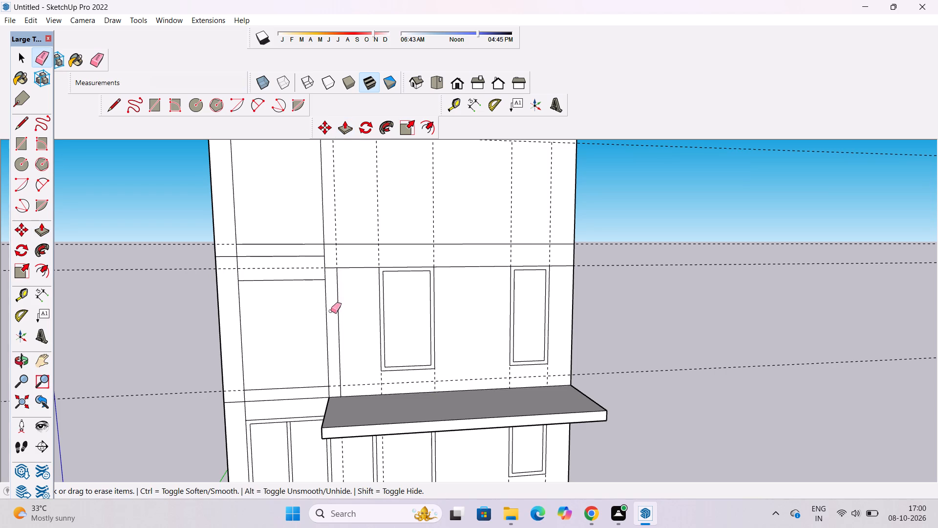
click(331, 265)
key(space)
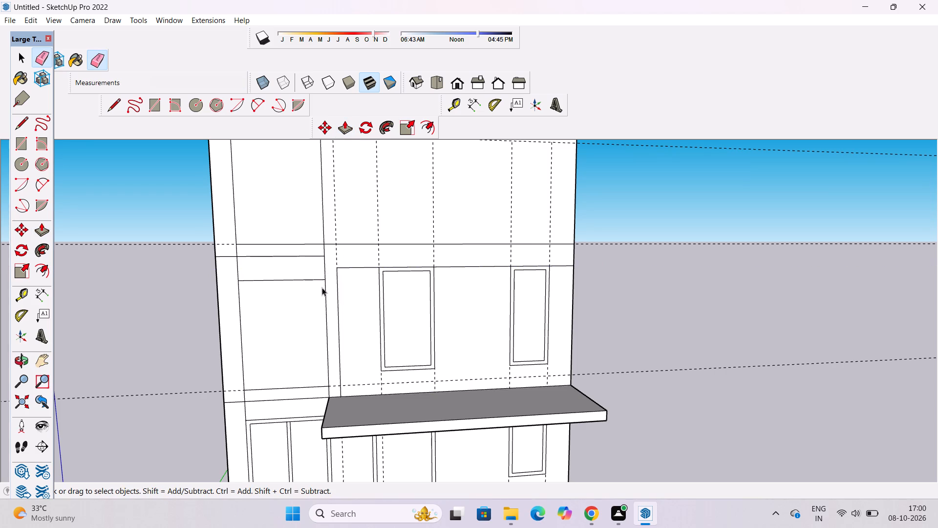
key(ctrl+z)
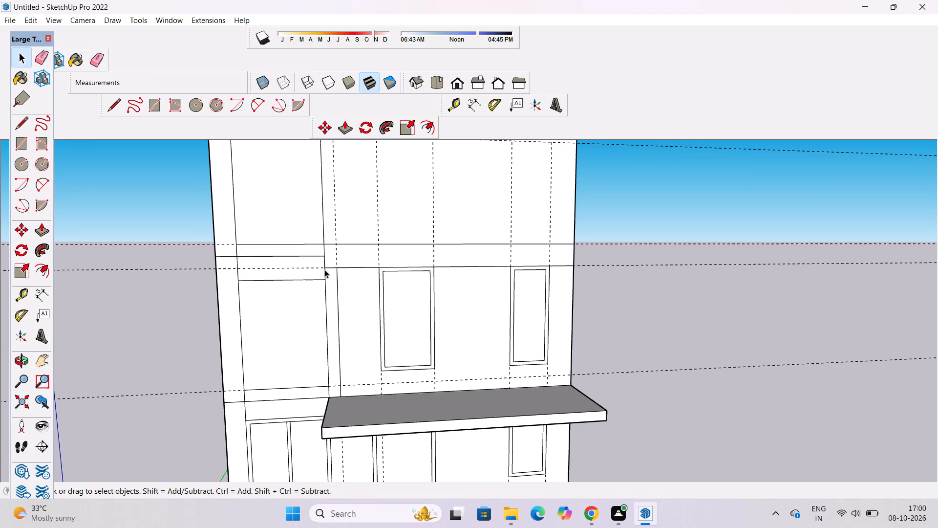
Erase the short edge between the narrow strip and the band, together with the horizontal guide along the window tops.
key(e)
scroll(325, 271, up, 4)
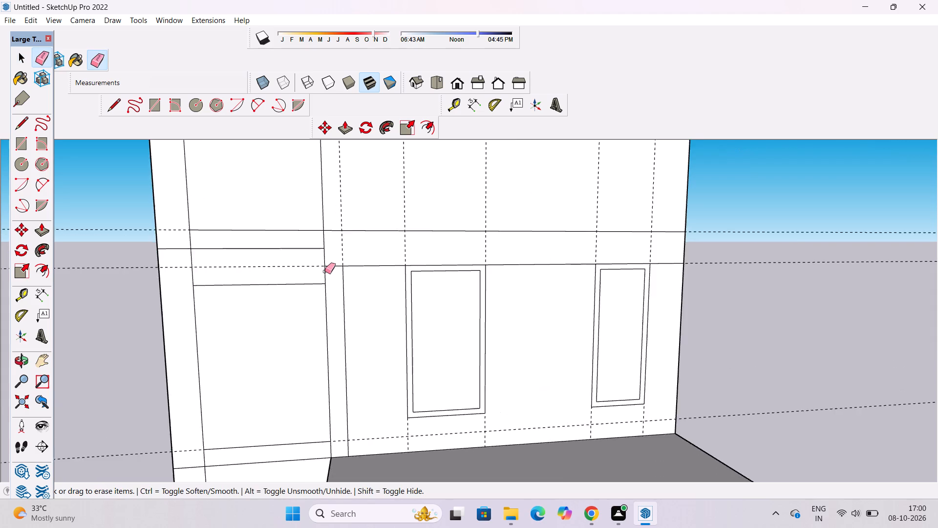
scroll(325, 271, up, 5)
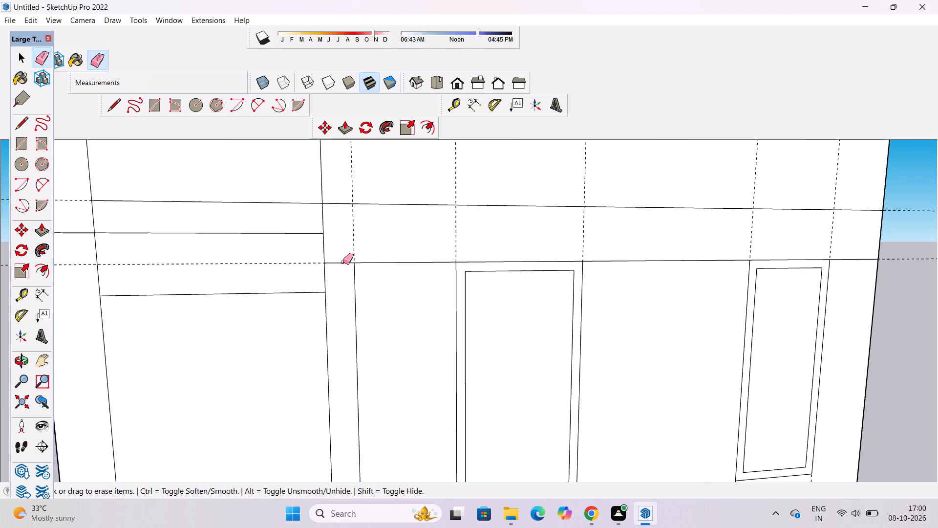
click(343, 262)
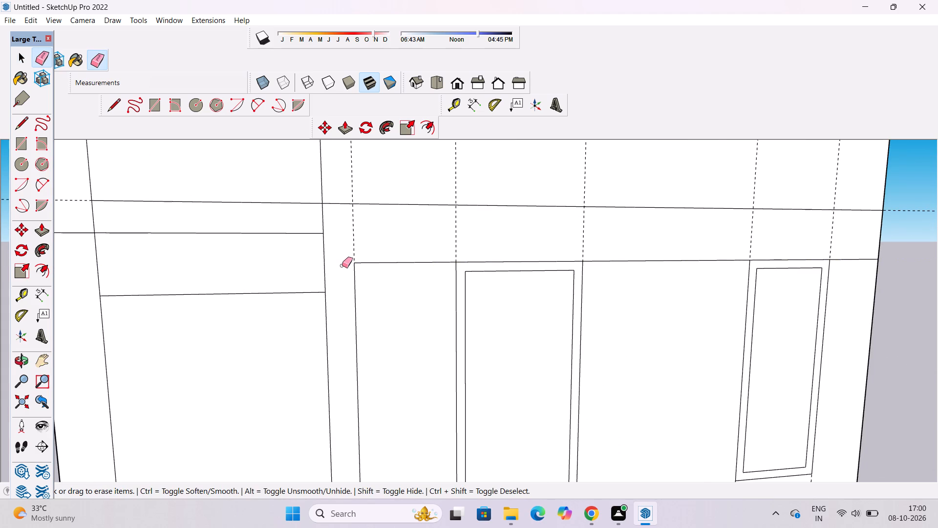
Push/Pull the joined strip-and-band surround face outward until it is flush with the front edge of the slab below.
key(space)
key(p)
scroll(366, 251, down, 5)
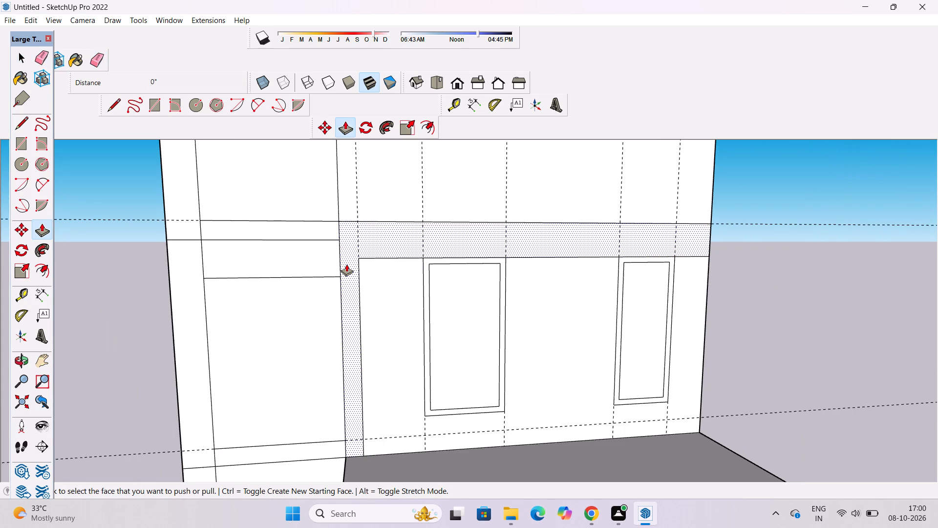
click(346, 264)
scroll(350, 272, down, 1)
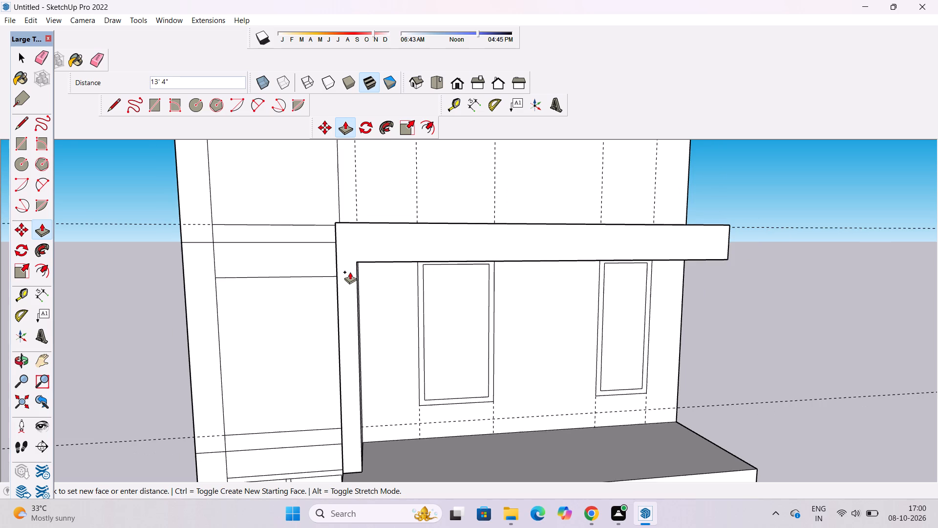
scroll(350, 272, down, 9)
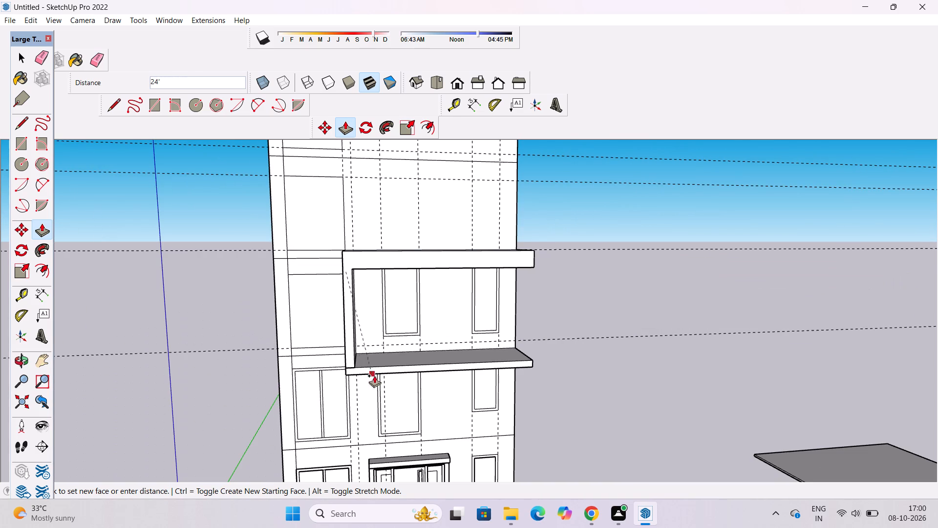
click(403, 371)
Examine the extruded surround and the slab beneath it from the side, from below and from the front.
key(o)
drag(606, 338, 377, 331)
scroll(423, 298, down, 2)
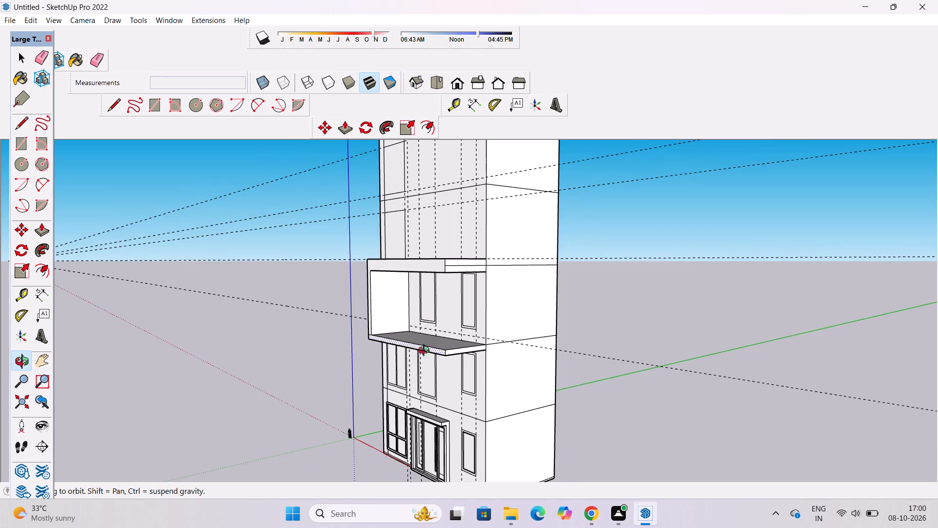
drag(426, 352, 478, 286)
drag(438, 334, 535, 347)
drag(521, 359, 497, 308)
drag(405, 313, 438, 317)
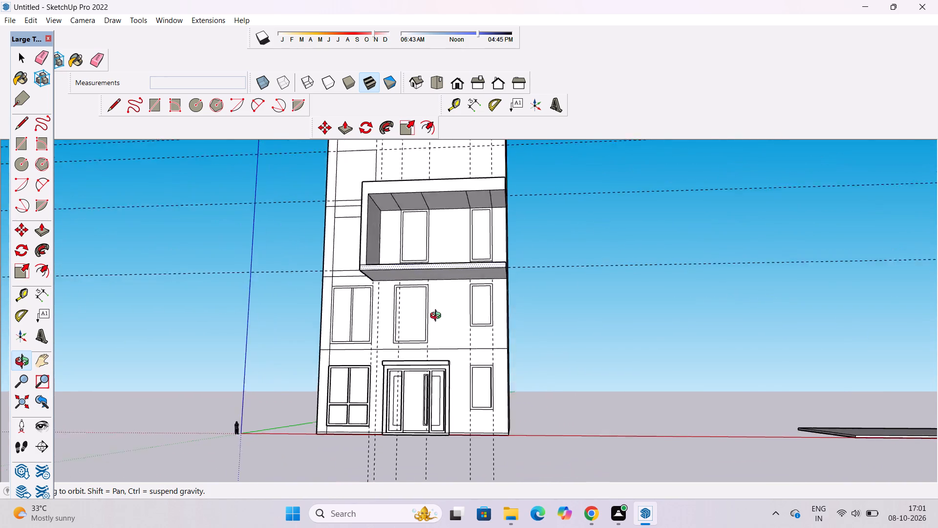
drag(438, 317, 497, 332)
Push/Pull the underside of the third-storey slab down about 1' 11" towards the tops of the second-storey windows.
scroll(400, 294, up, 4)
shift+drag(395, 293, 379, 300)
drag(371, 308, 436, 317)
scroll(397, 310, up, 3)
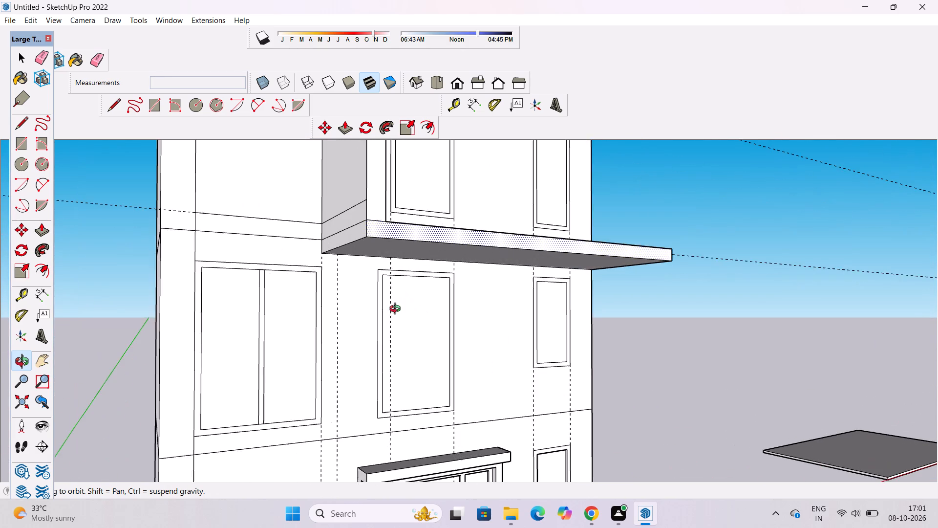
scroll(397, 310, up, 1)
shift+drag(393, 310, 385, 322)
click(385, 322)
shift+drag(384, 324, 360, 341)
drag(371, 322, 369, 311)
drag(360, 309, 352, 312)
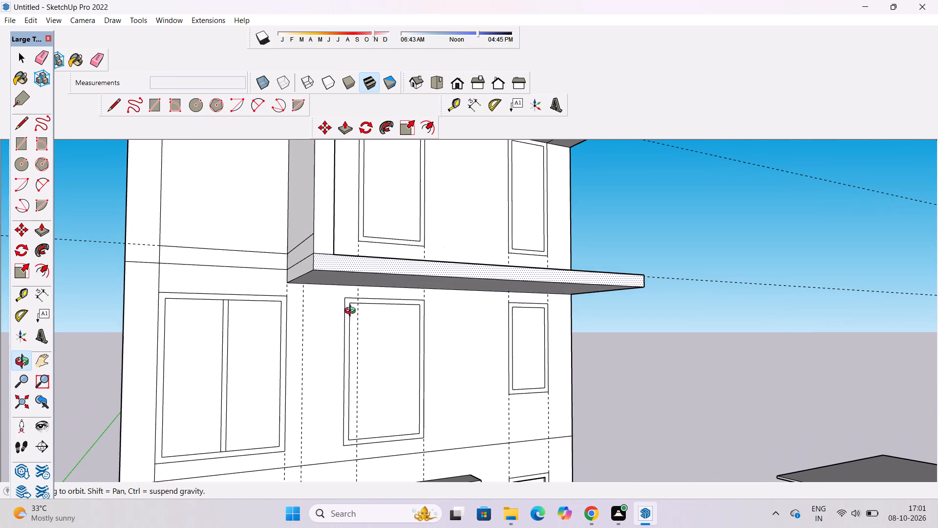
key(p)
scroll(373, 283, up, 4)
click(373, 283)
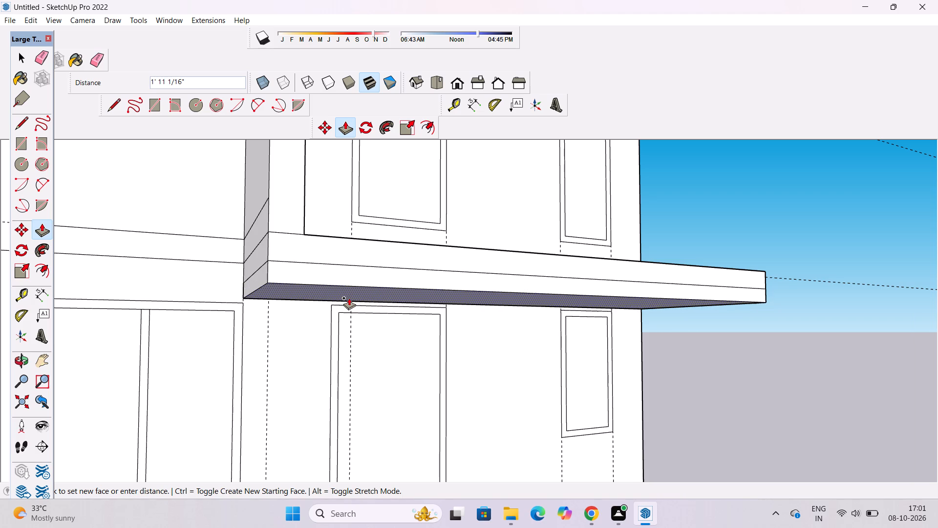
click(348, 298)
key(space)
Examine the thickened slab and the surround's side wall, upper band and soffit from the side, above and below.
text(o)
scroll(467, 267, down, 6)
drag(495, 271, 478, 285)
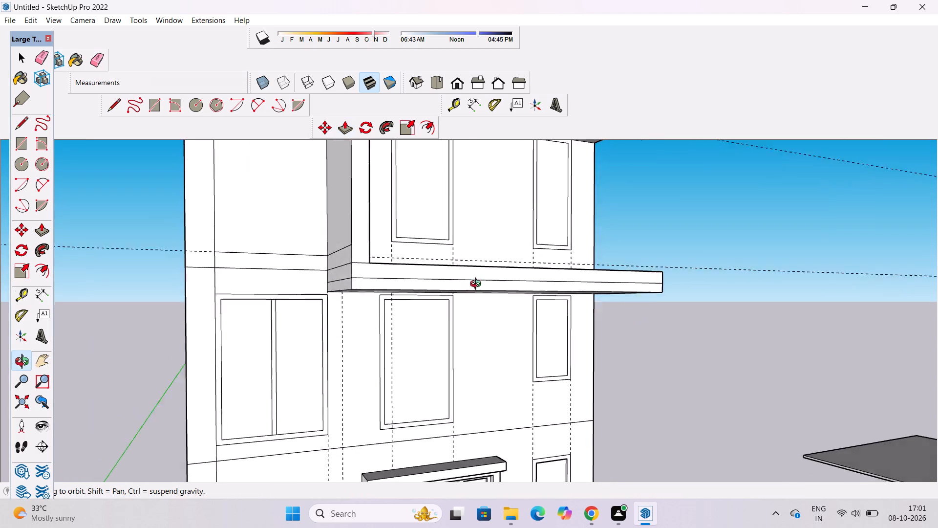
drag(478, 285, 406, 306)
scroll(475, 280, up, 1)
shift+drag(567, 262, 508, 270)
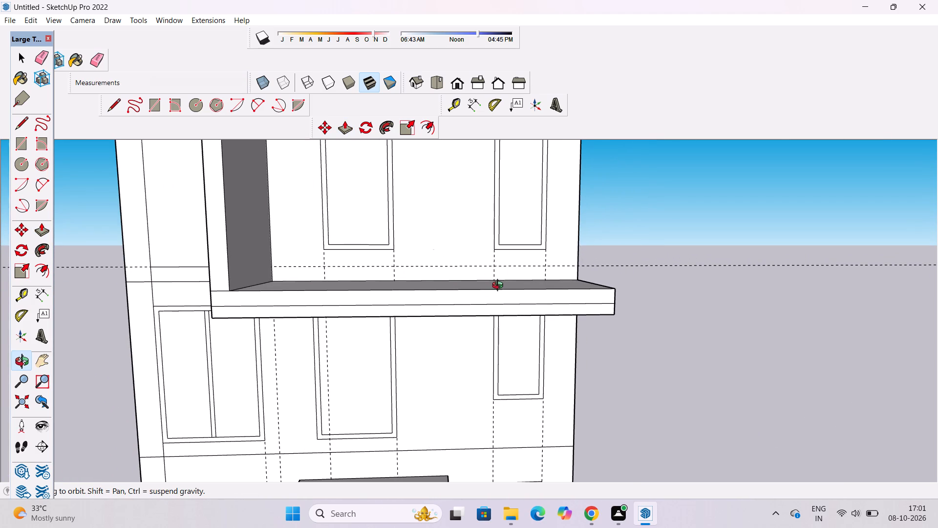
drag(506, 304, 445, 260)
shift+drag(532, 247, 497, 279)
drag(526, 308, 398, 339)
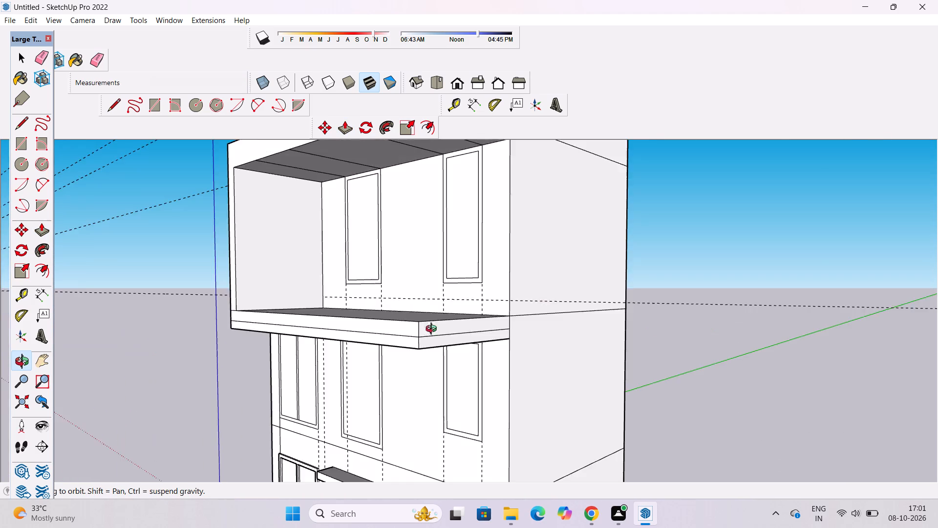
scroll(481, 311, up, 4)
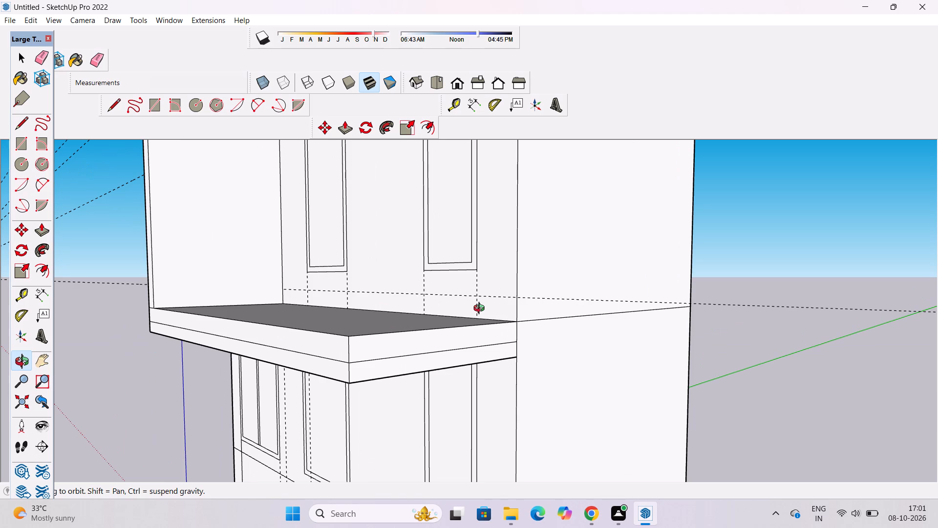
scroll(481, 309, down, 3)
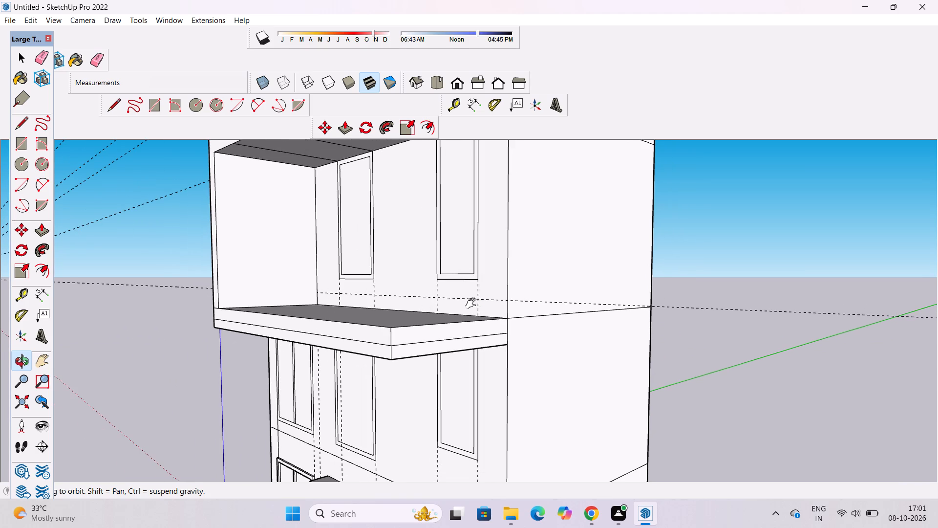
shift+drag(471, 304, 536, 310)
drag(372, 313, 540, 313)
scroll(480, 303, down, 5)
shift+drag(517, 290, 468, 325)
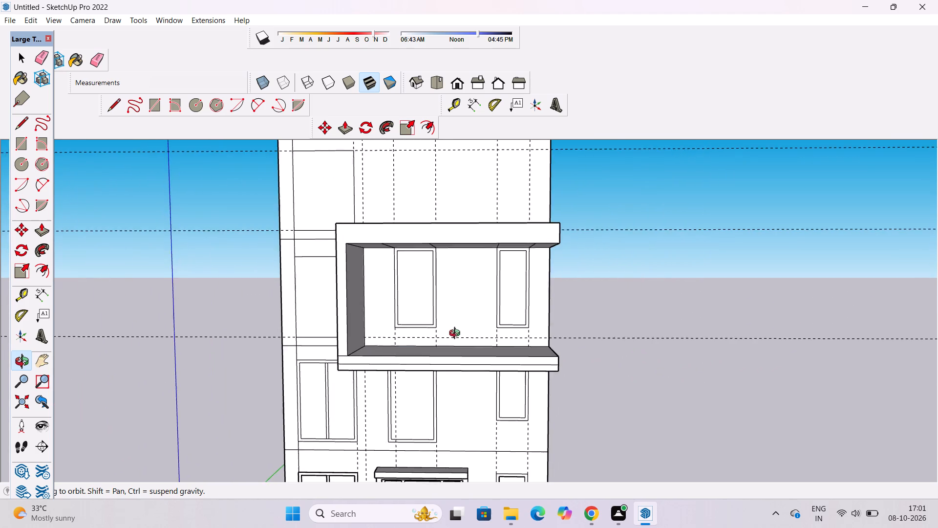
drag(441, 350, 425, 390)
click(425, 390)
drag(431, 370, 437, 340)
shift+drag(440, 333, 430, 364)
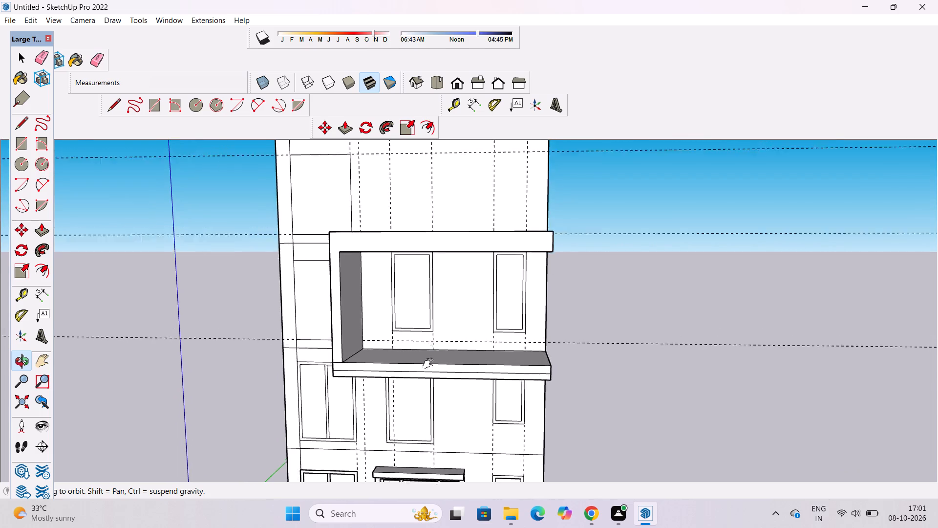
shift+drag(430, 364, 422, 392)
scroll(396, 302, up, 3)
drag(393, 302, 396, 348)
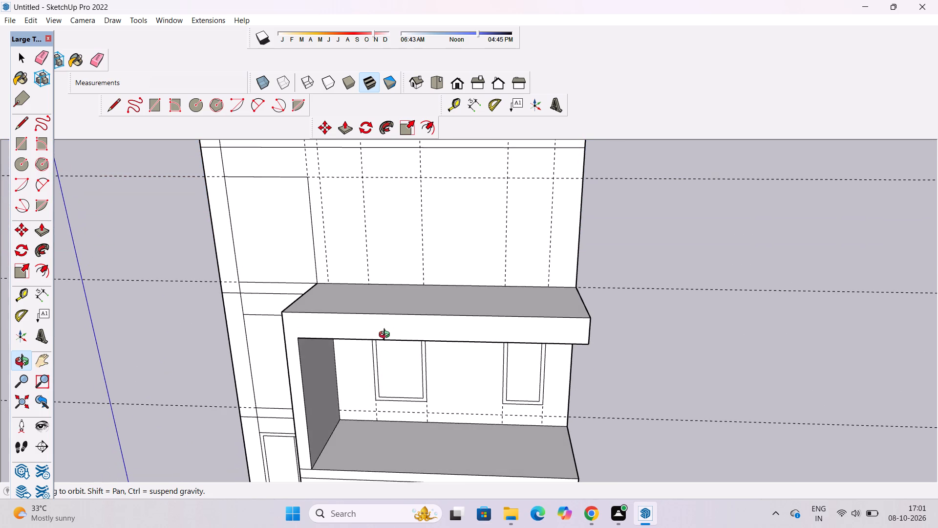
drag(375, 384, 408, 269)
shift+drag(408, 269, 395, 304)
drag(397, 318, 386, 326)
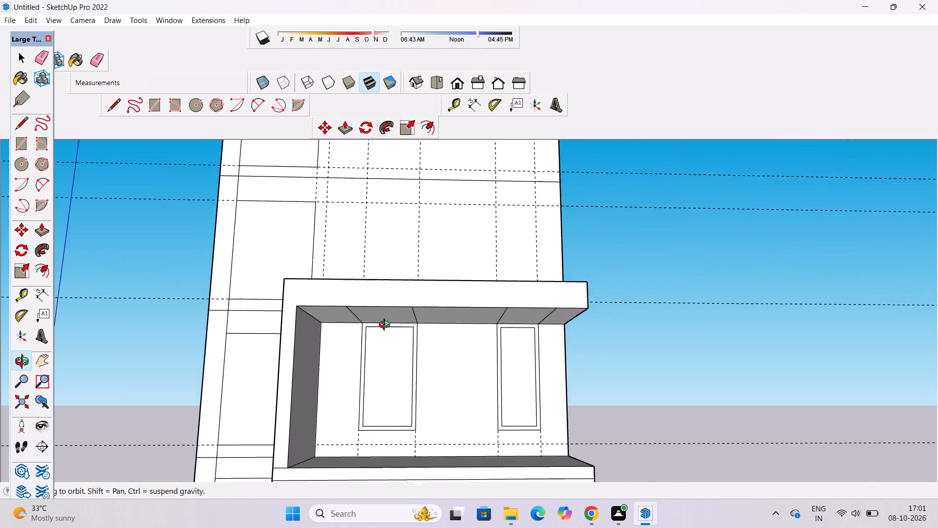
Erase the four dividing lines crossing the soffit of the surround above the third-storey middle and right windows.
scroll(387, 326, up, 4)
shift+drag(387, 326, 372, 337)
drag(374, 338, 391, 307)
key(p)
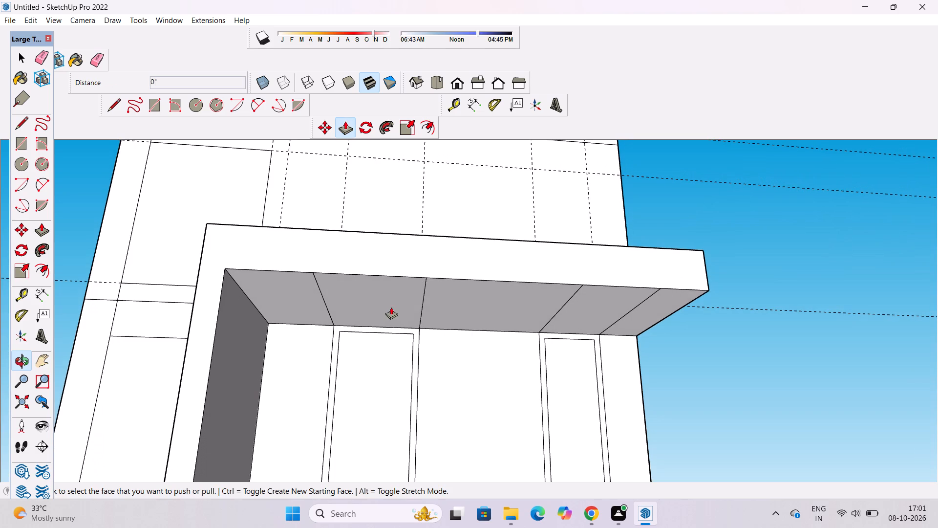
scroll(396, 304, up, 4)
key(e)
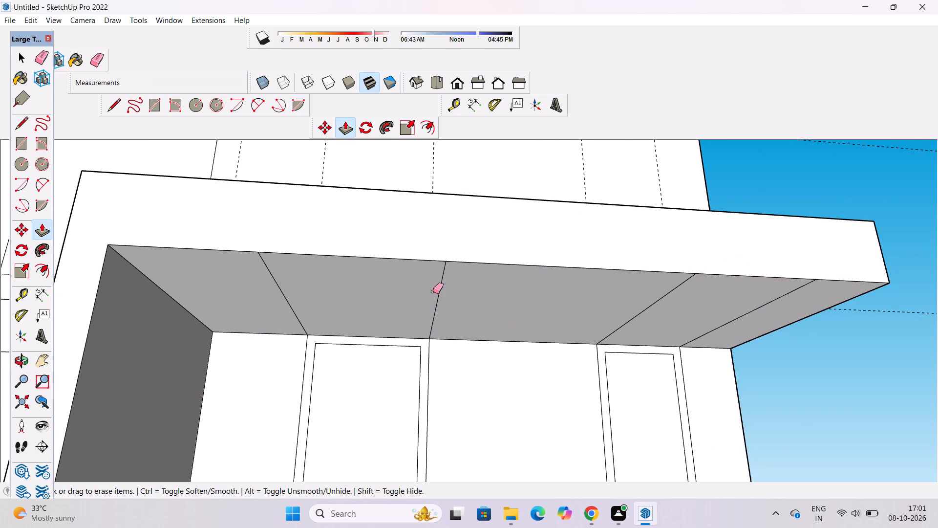
drag(442, 291, 264, 299)
scroll(287, 309, down, 5)
scroll(528, 319, up, 3)
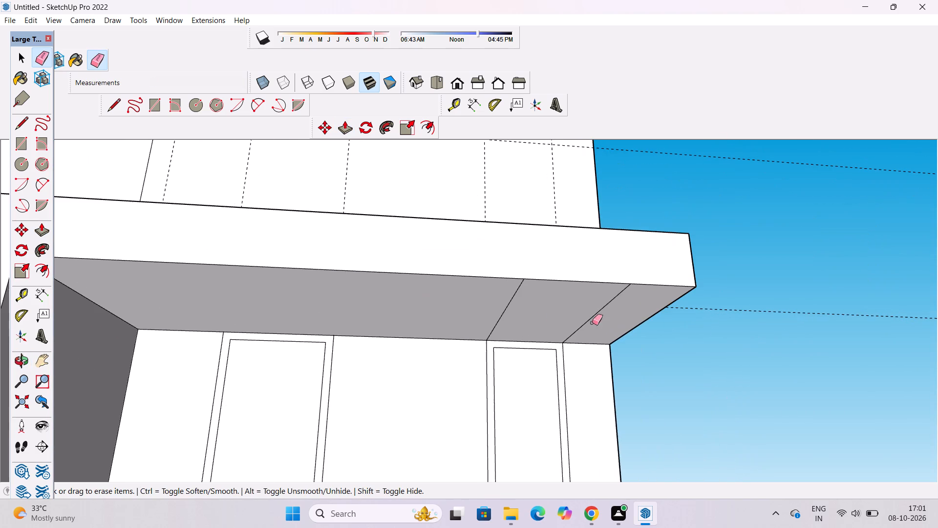
drag(603, 317, 501, 307)
key(space)
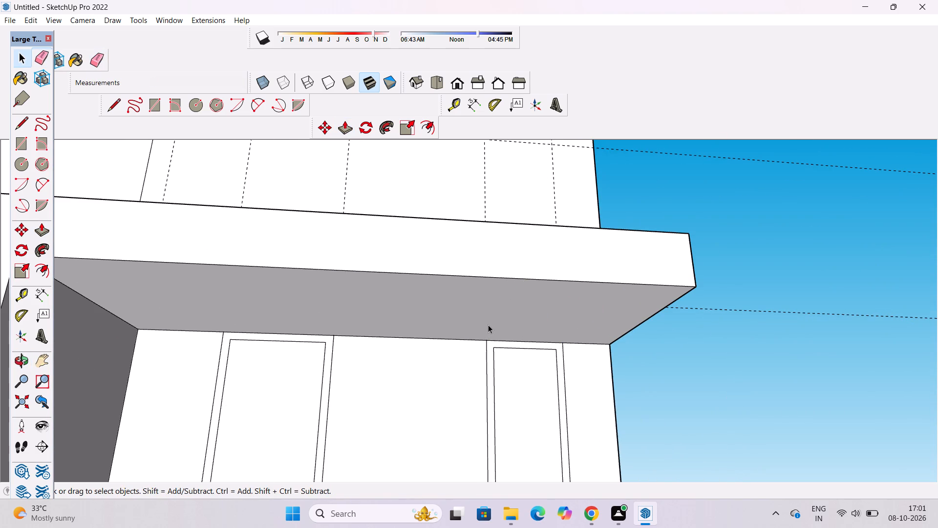
Push the surround's soffit up 1.7' to make the upper band thinner.
key(p)
click(471, 318)
scroll(470, 313, down, 1)
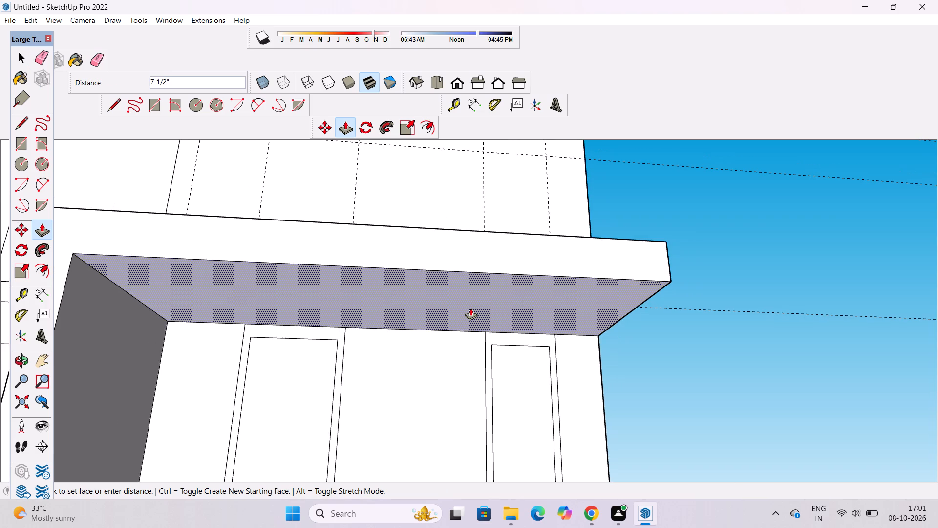
scroll(464, 307, down, 5)
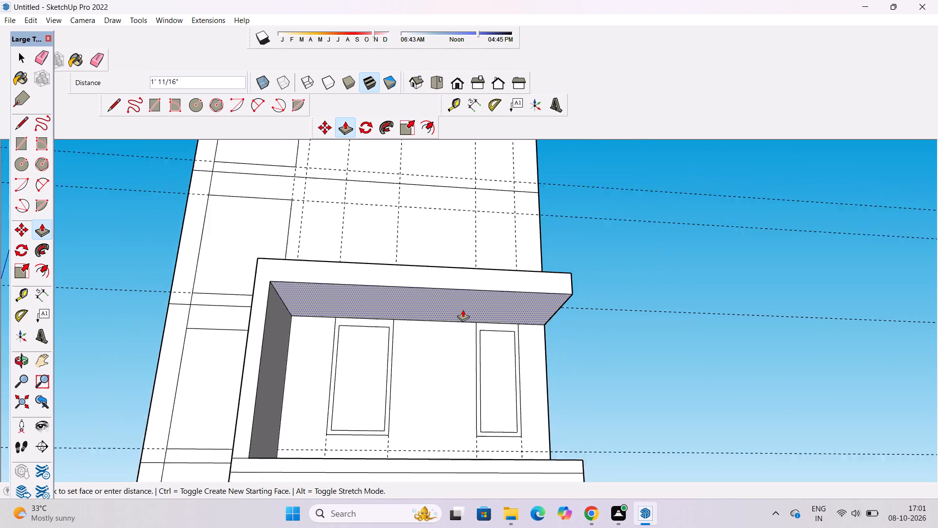
scroll(463, 309, down, 4)
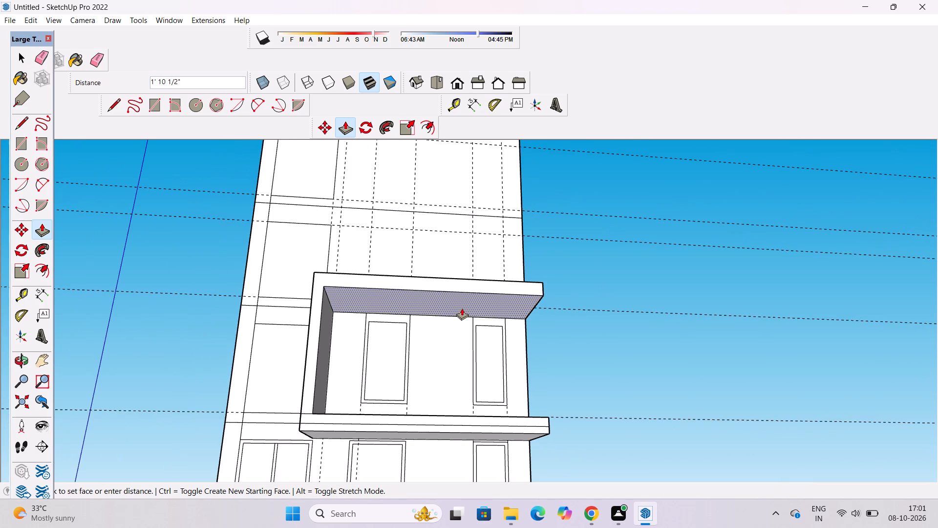
text(1.)
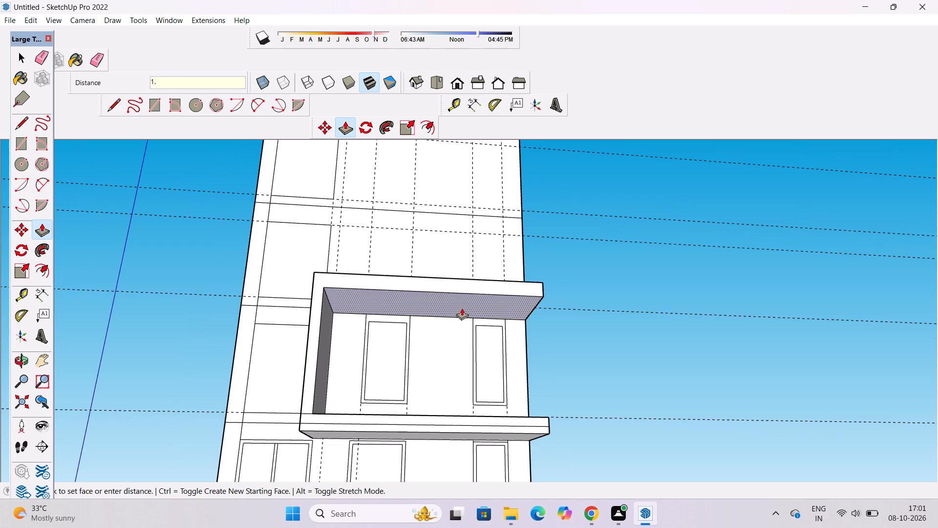
text(7')
key(Return)
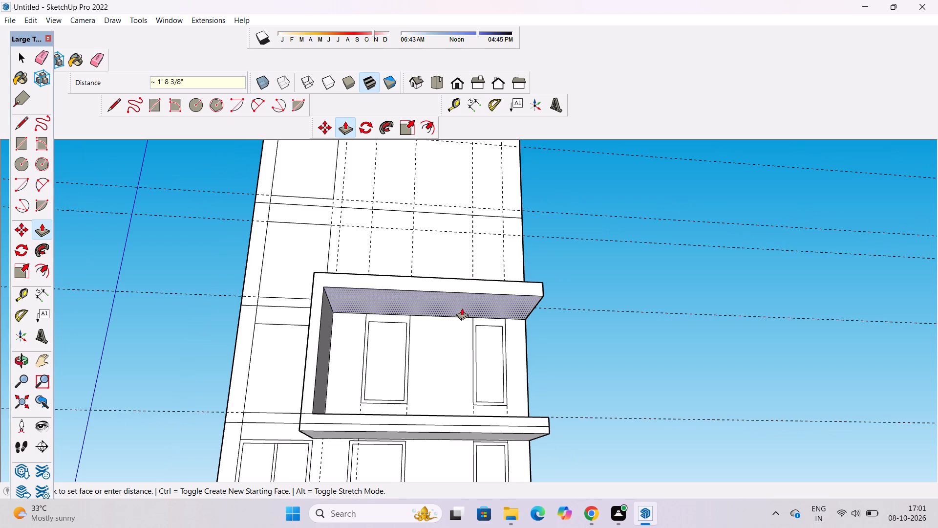
key(space)
text(n)
Place a horizontal guide 1' above the top edge of the third-storey middle window's inner frame.
key(o)
scroll(453, 312, down, 6)
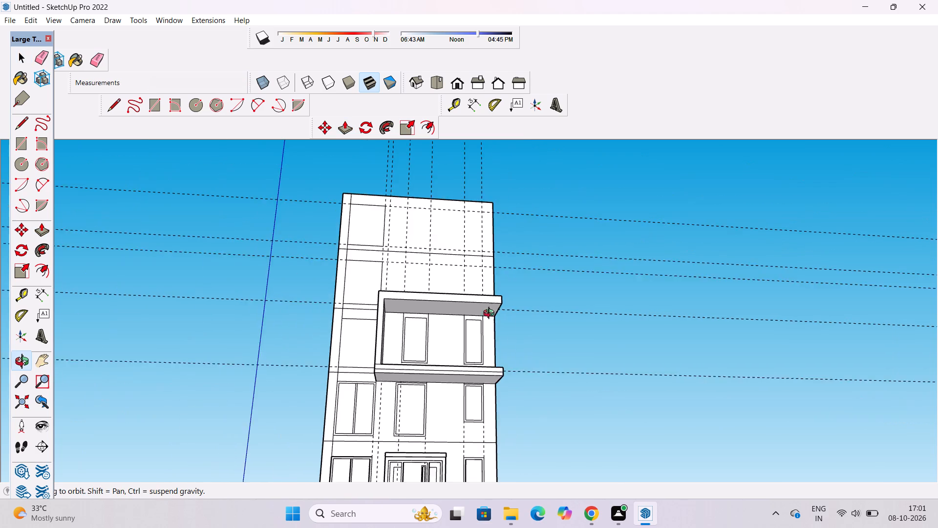
drag(517, 315, 467, 362)
scroll(452, 338, up, 7)
shift+drag(448, 334, 427, 374)
scroll(427, 374, up, 5)
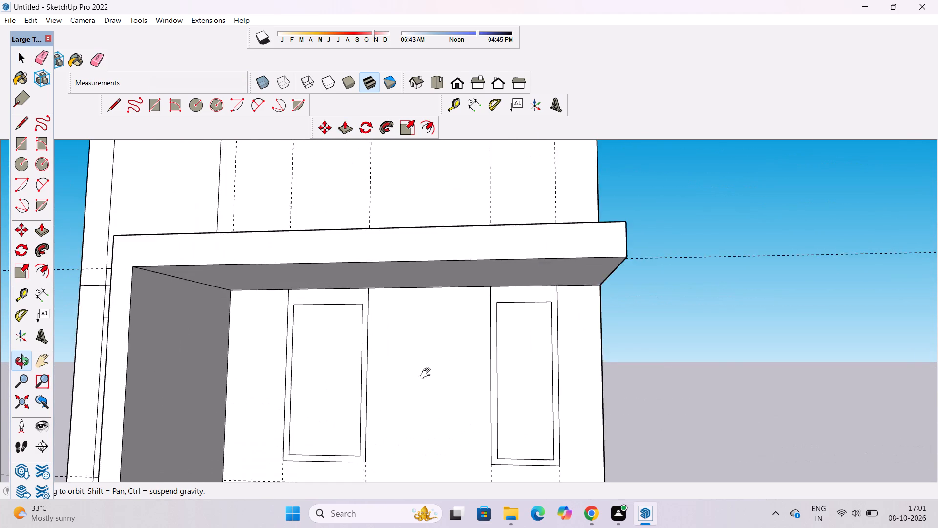
shift+drag(427, 374, 427, 394)
drag(361, 383, 428, 395)
drag(426, 394, 430, 392)
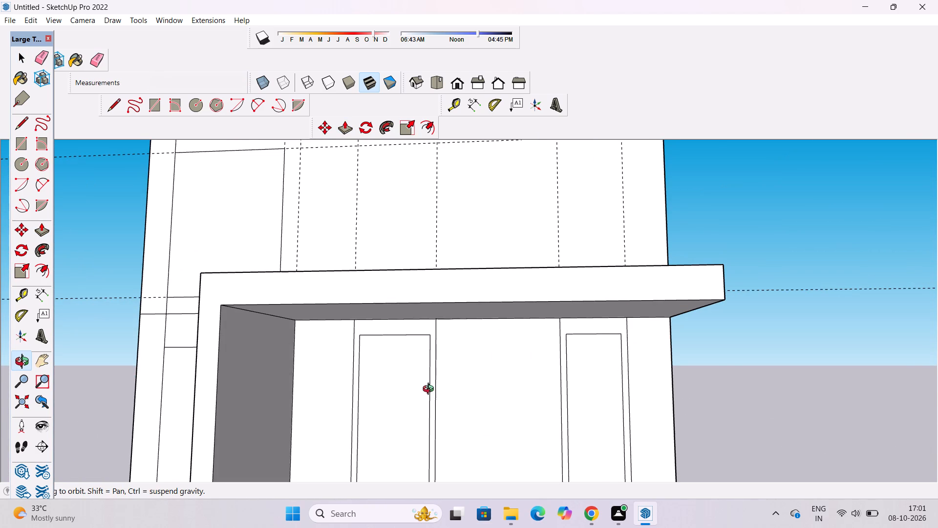
key(t)
scroll(418, 385, up, 4)
scroll(376, 343, up, 4)
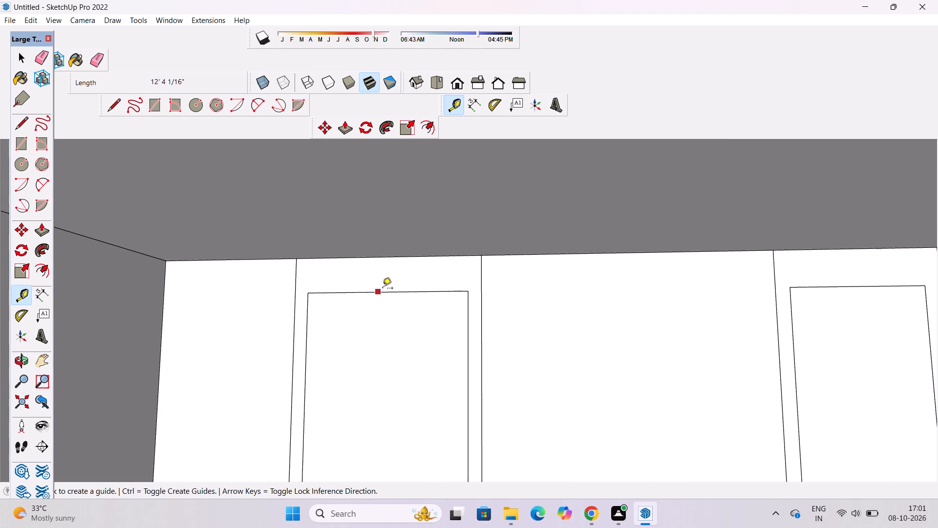
click(386, 294)
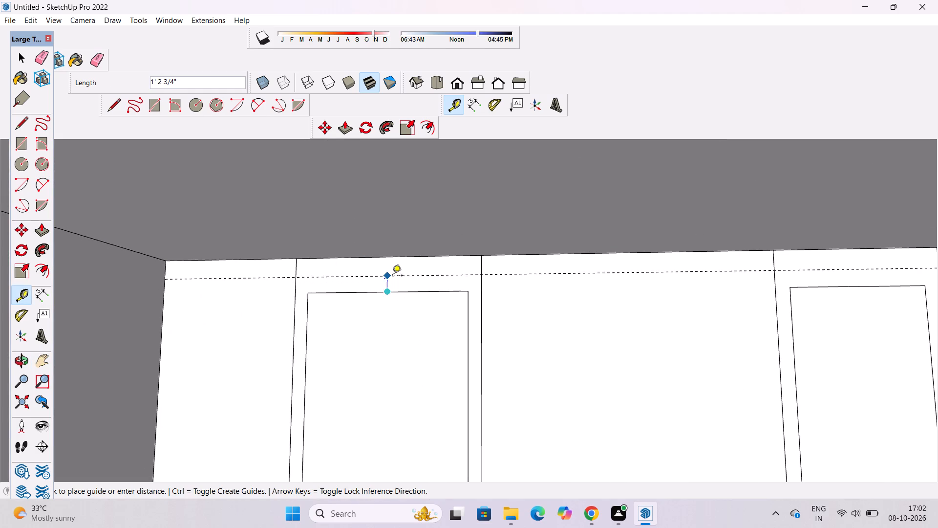
text(1')
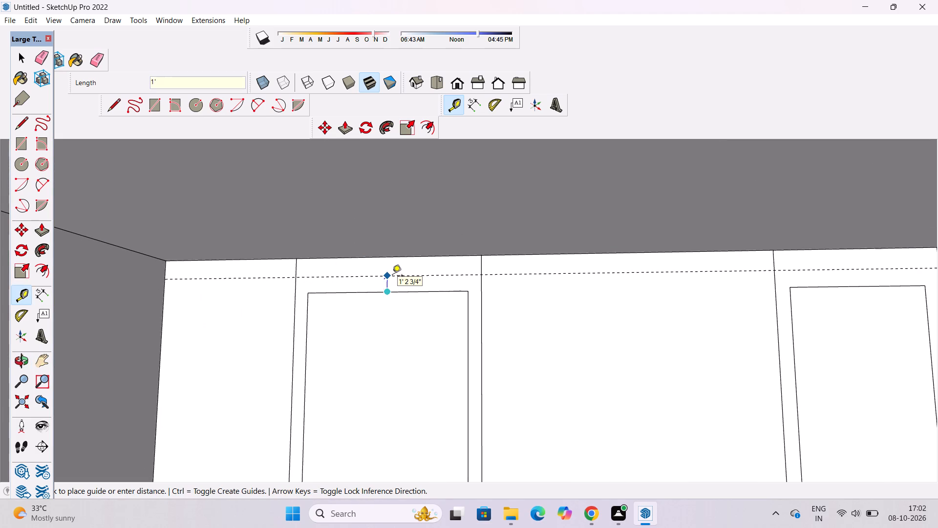
key(Return)
scroll(361, 286, down, 5)
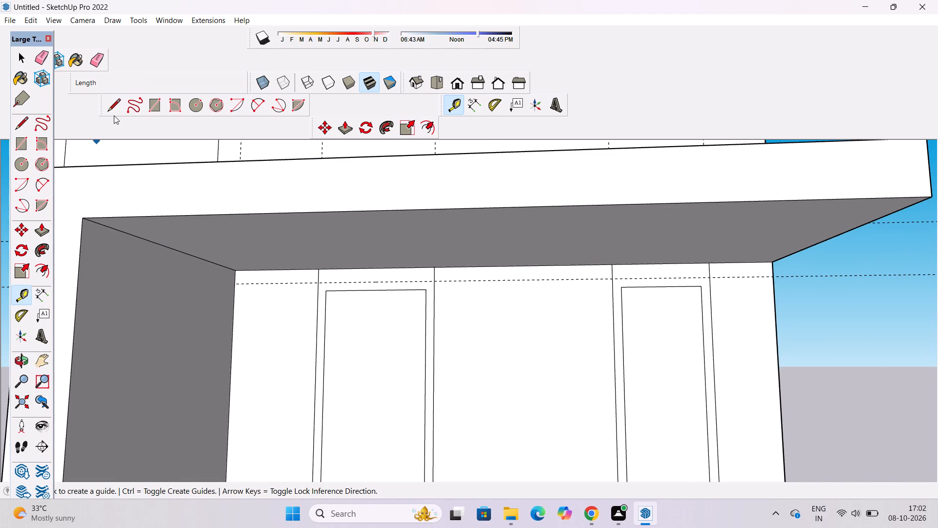
Draw a line along the new guide to close the top of the third-storey middle window's outer frame.
click(117, 105)
click(316, 285)
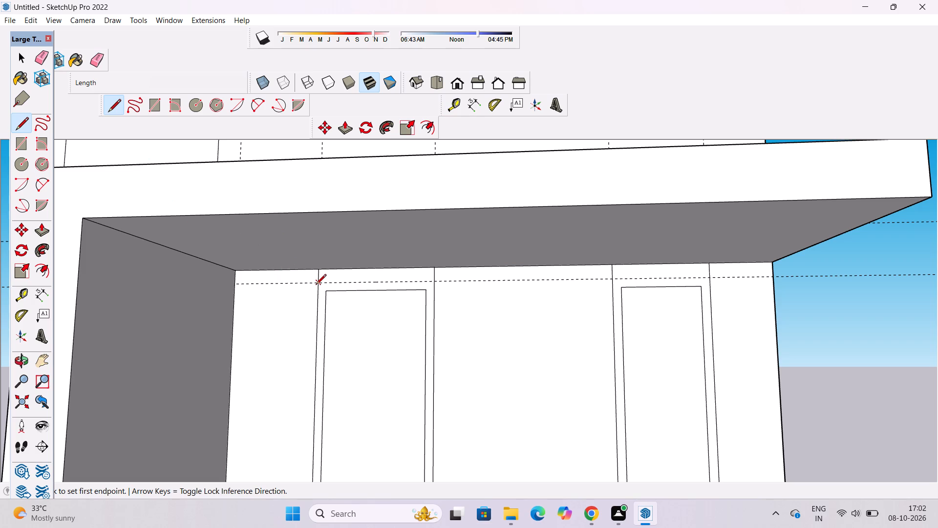
click(431, 284)
scroll(247, 287, down, 6)
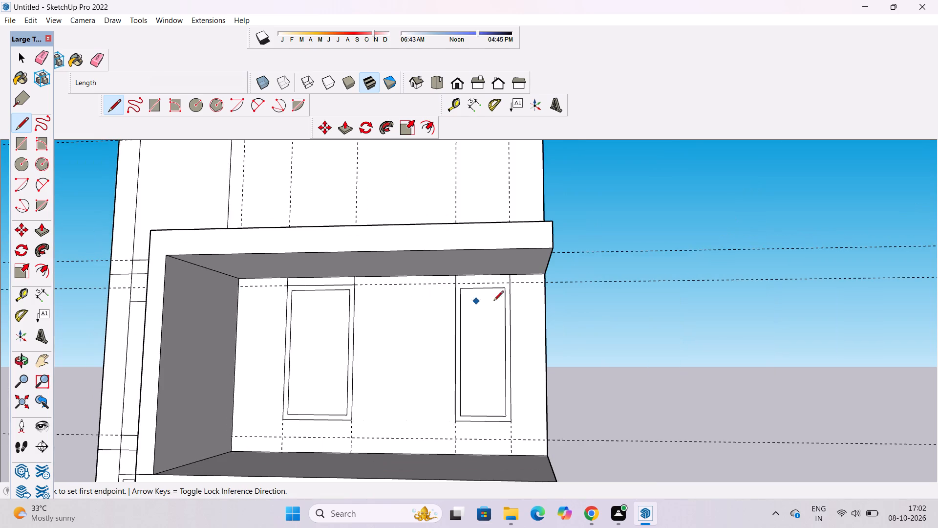
Draw a line along the guide to close the top of the third-storey right window's outer frame.
scroll(510, 279, up, 8)
click(510, 288)
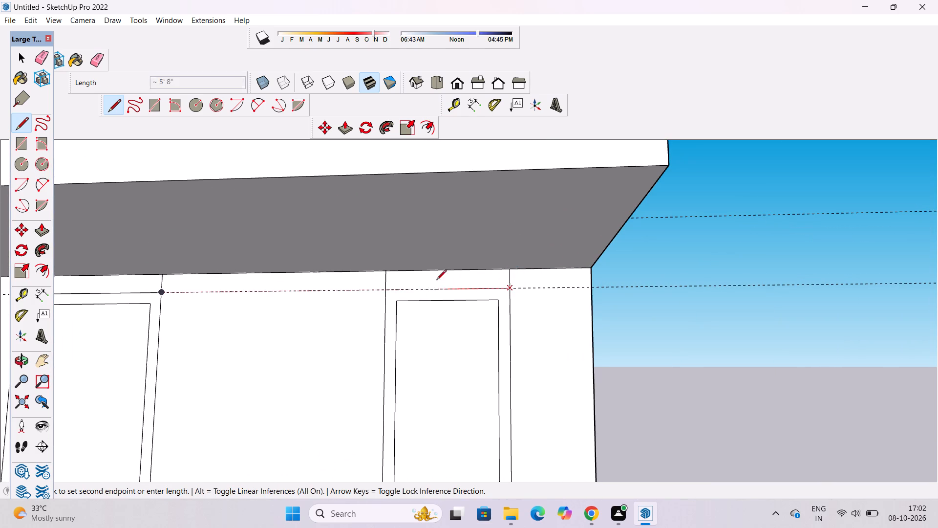
click(385, 288)
key(space)
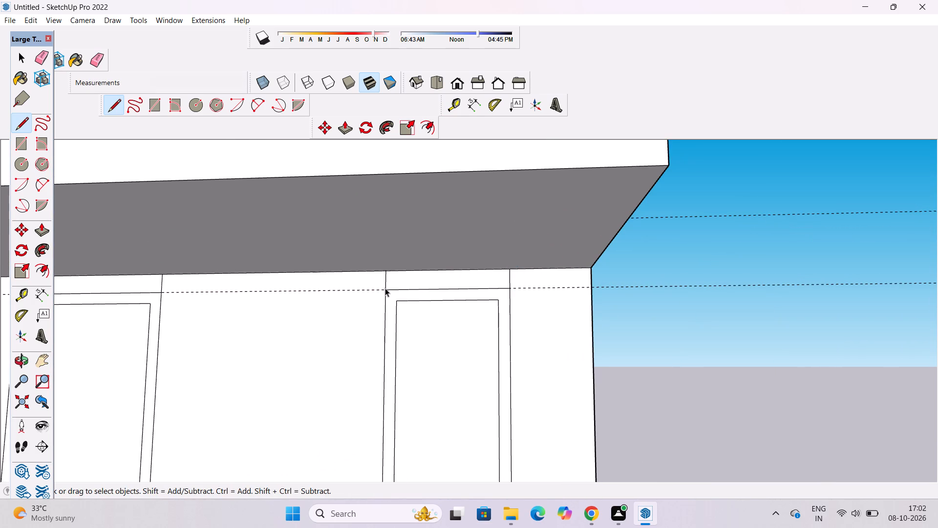
Erase the horizontal guide running along the tops of the third-storey window frames.
text(e)
drag(344, 288, 345, 293)
key(space)
Erase the four leftover vertical line stubs between the third-storey window frames' outer top corners and the surround's soffit.
key(o)
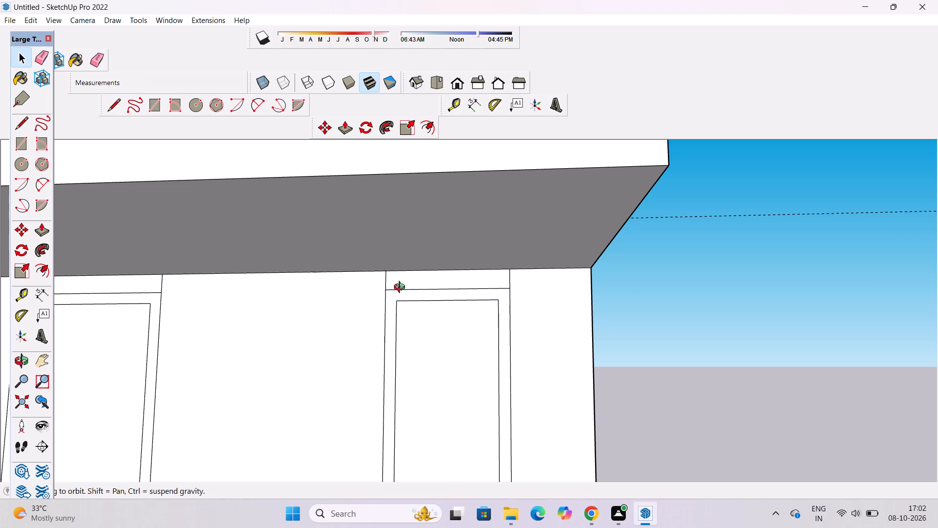
scroll(406, 286, down, 4)
shift+drag(386, 310, 502, 365)
scroll(304, 371, up, 4)
shift+drag(301, 368, 350, 375)
key(e)
scroll(275, 346, up, 9)
drag(277, 305, 234, 320)
scroll(200, 314, down, 7)
scroll(449, 343, up, 1)
drag(451, 311, 422, 316)
scroll(303, 338, down, 5)
scroll(640, 317, up, 2)
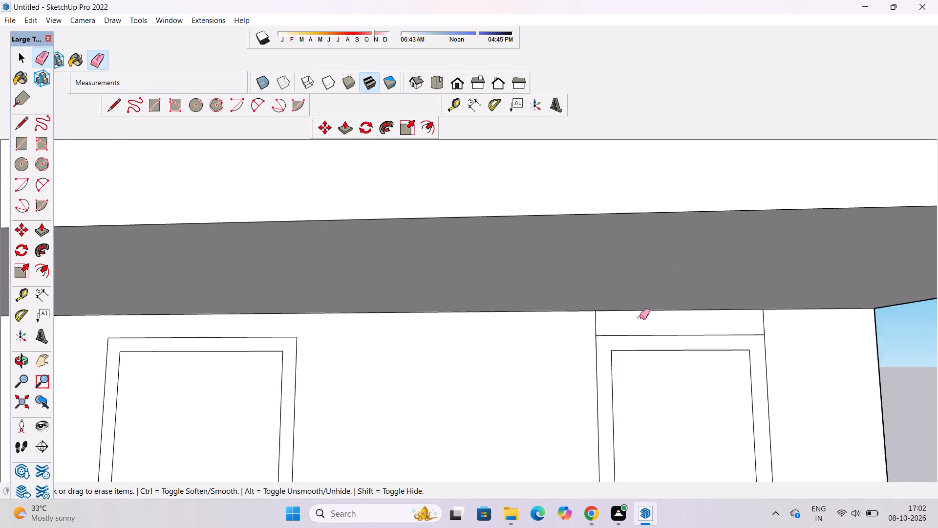
scroll(640, 317, up, 2)
drag(600, 322, 576, 329)
drag(600, 316, 577, 326)
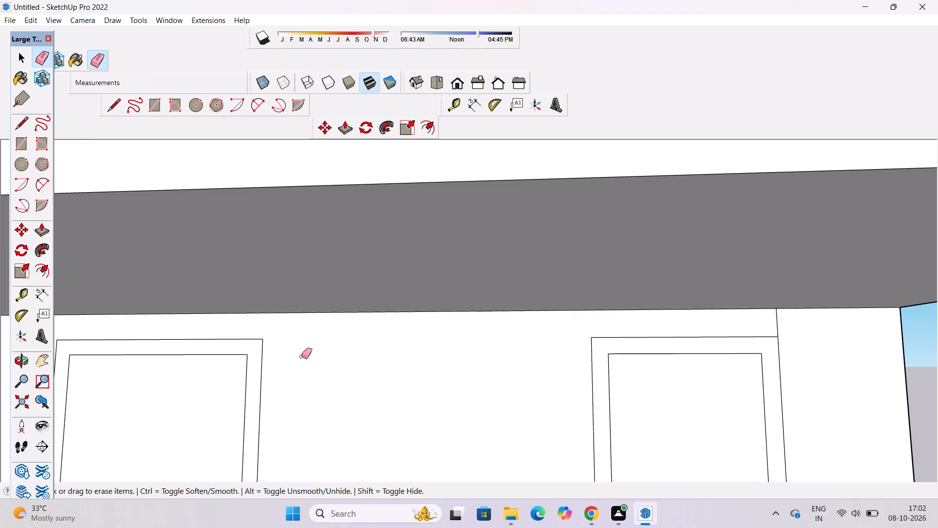
scroll(277, 366, down, 6)
scroll(563, 352, up, 9)
drag(566, 339, 545, 347)
key(space)
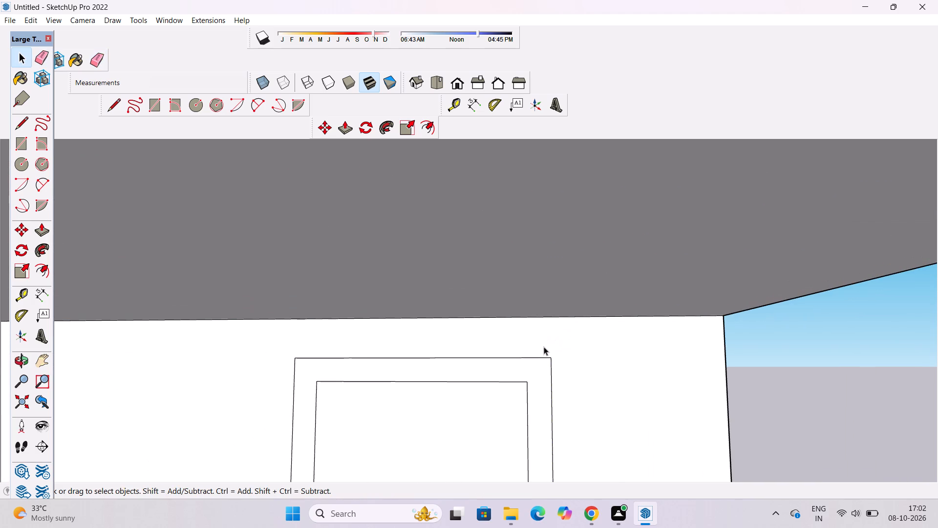
Examine the third-storey surround, its slab and the finished window frames from the front, below, above and the right side.
text(o)
scroll(544, 347, down, 4)
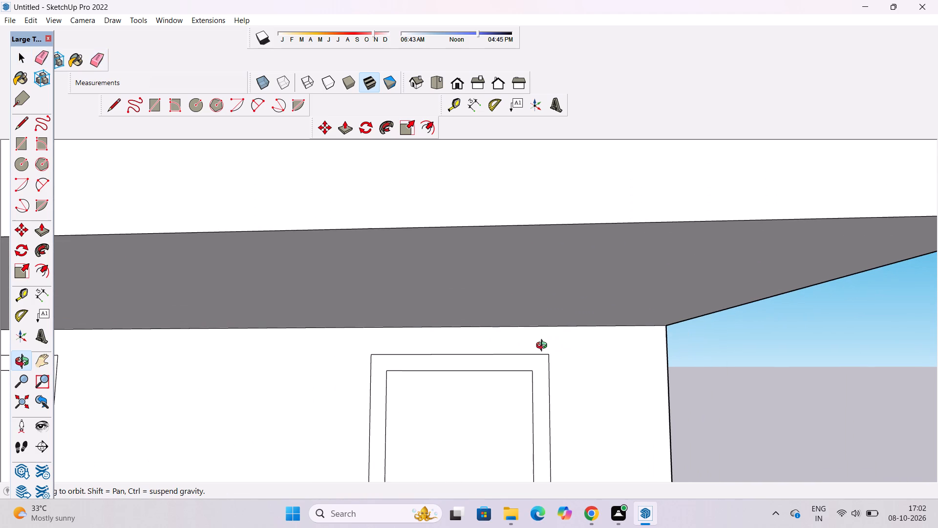
scroll(545, 344, down, 4)
key(space)
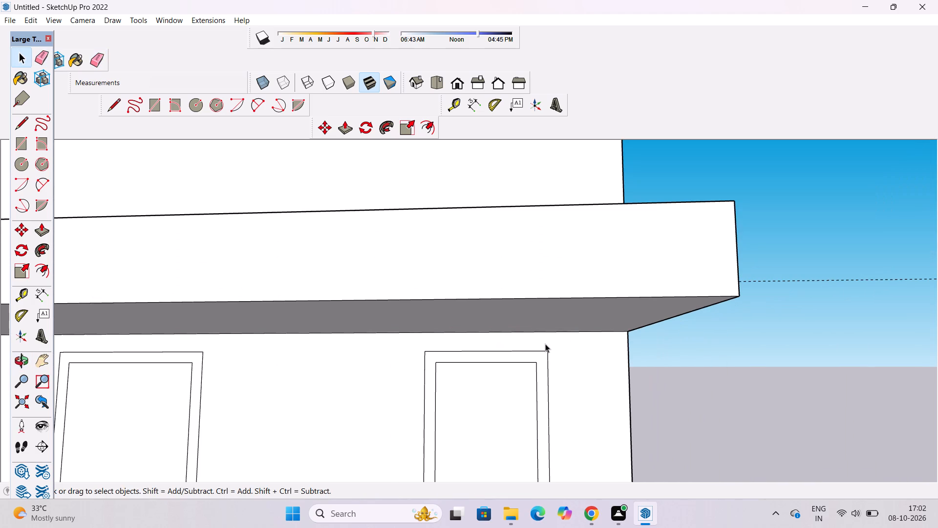
key(o)
drag(573, 335, 563, 356)
shift+drag(518, 381, 560, 376)
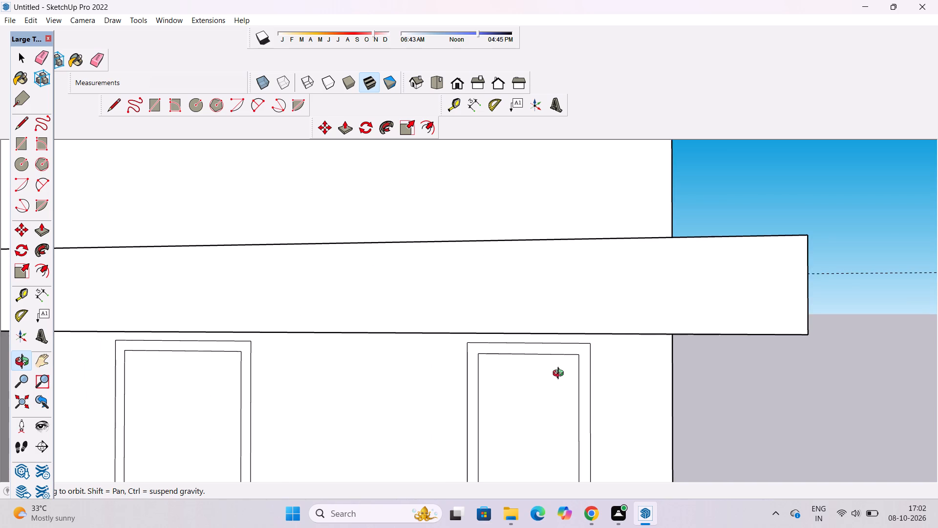
scroll(553, 363, down, 1)
drag(545, 371, 553, 393)
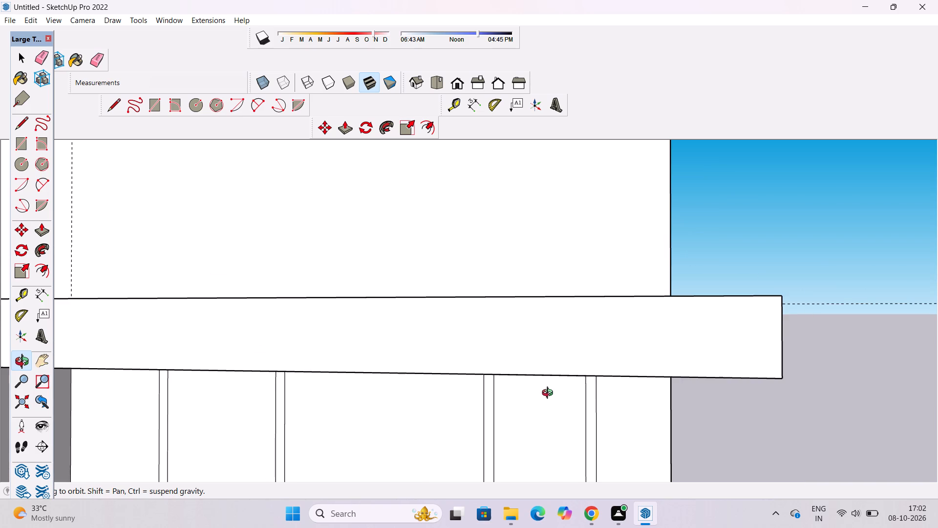
shift+drag(541, 401, 541, 333)
drag(561, 423, 571, 352)
scroll(571, 349, down, 3)
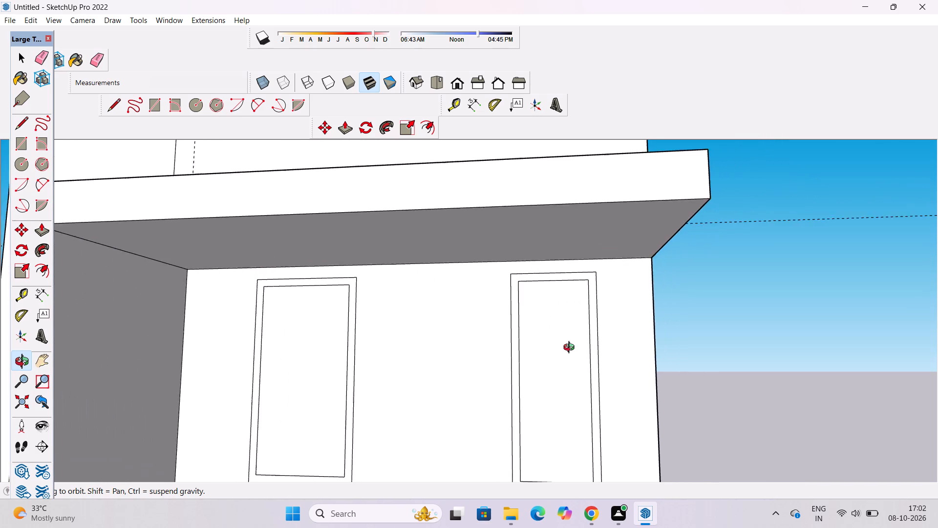
drag(571, 349, 537, 403)
shift+drag(531, 410, 548, 391)
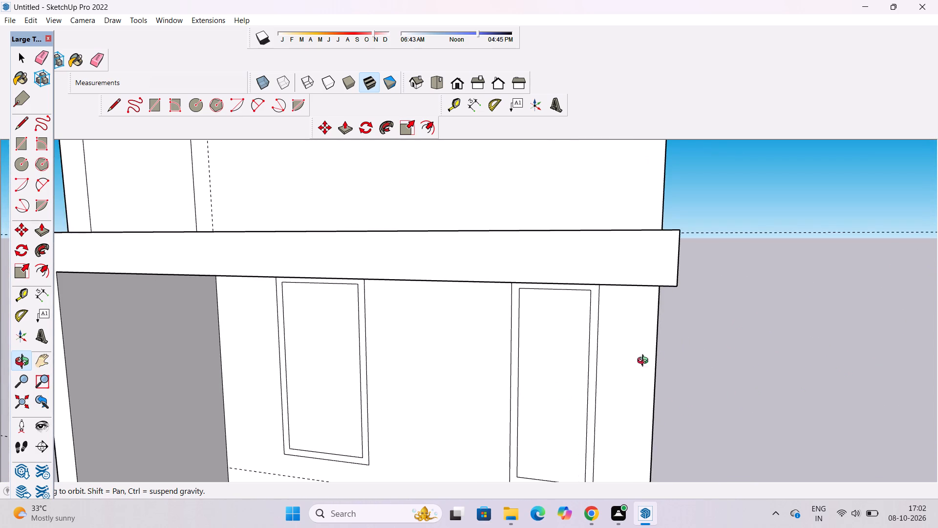
drag(665, 357, 561, 374)
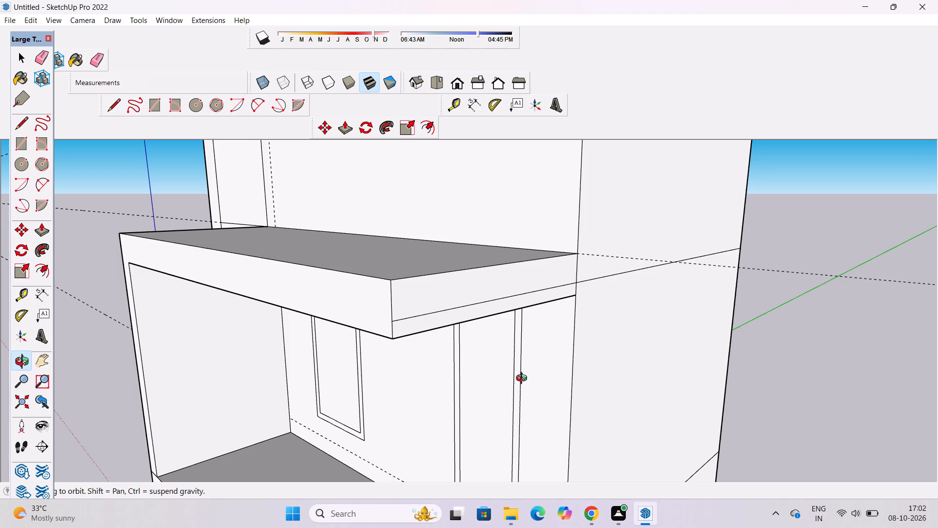
shift+drag(521, 377, 525, 374)
drag(525, 374, 575, 365)
scroll(584, 350, down, 5)
shift+drag(576, 375, 602, 323)
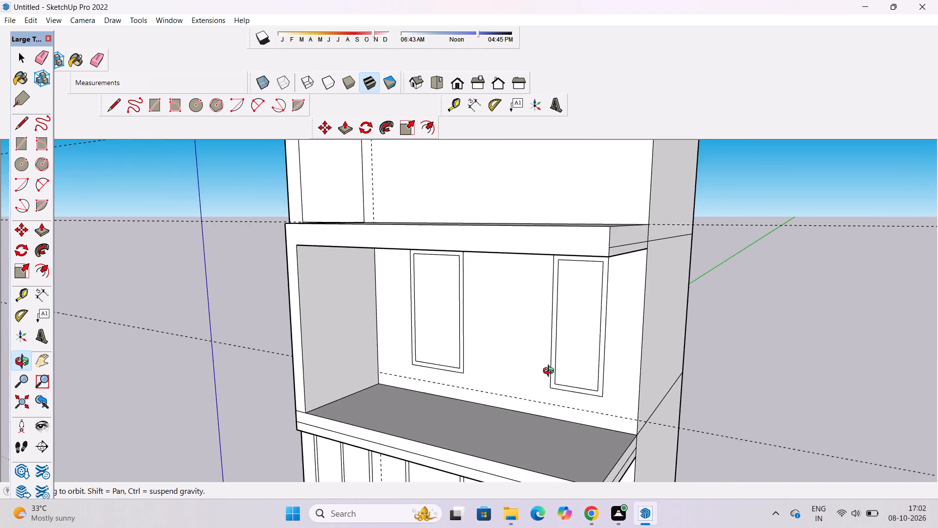
drag(551, 372, 605, 353)
scroll(594, 348, down, 3)
shift+drag(623, 356, 609, 368)
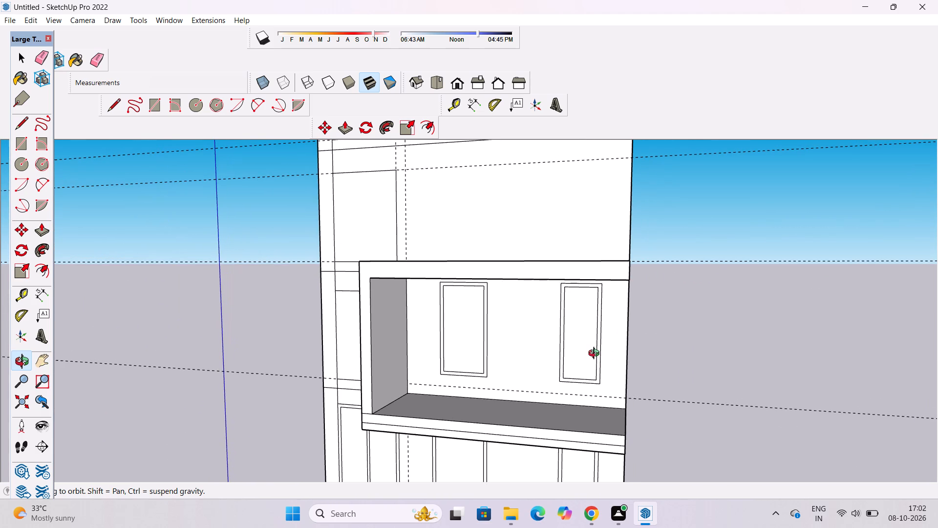
scroll(580, 328, down, 4)
drag(694, 367, 525, 398)
scroll(521, 464, up, 6)
shift+drag(525, 442, 527, 462)
shift+drag(527, 460, 533, 448)
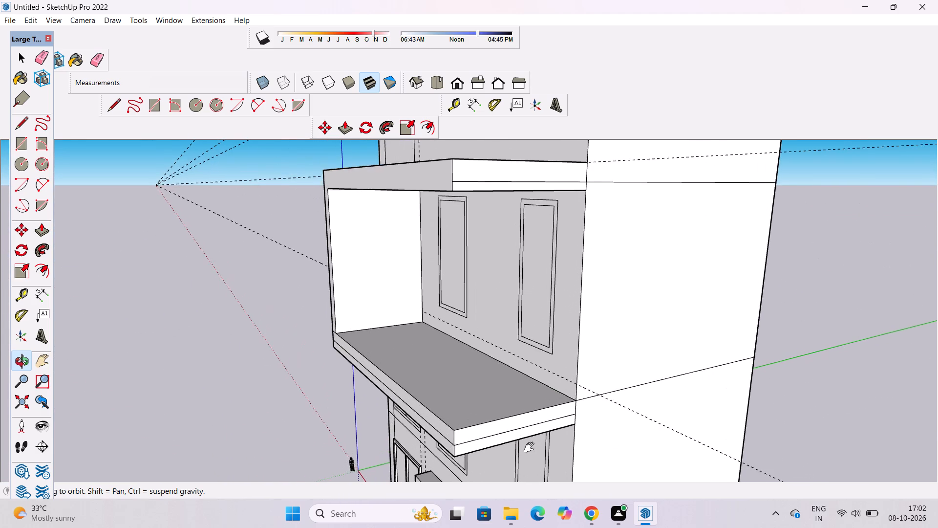
shift+drag(531, 448, 538, 416)
Check the thickness of the surround's lower slab and upper band at their outer front corners with the Dimension tool.
click(42, 296)
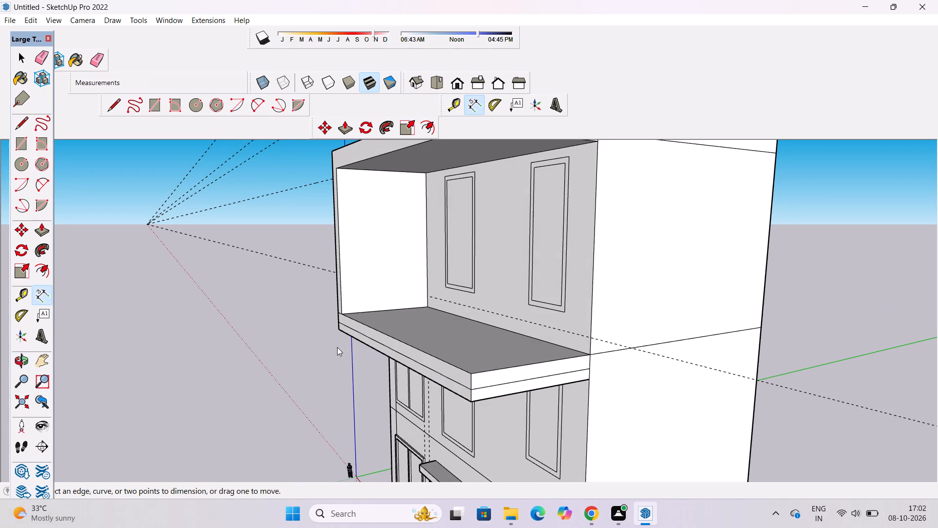
click(471, 400)
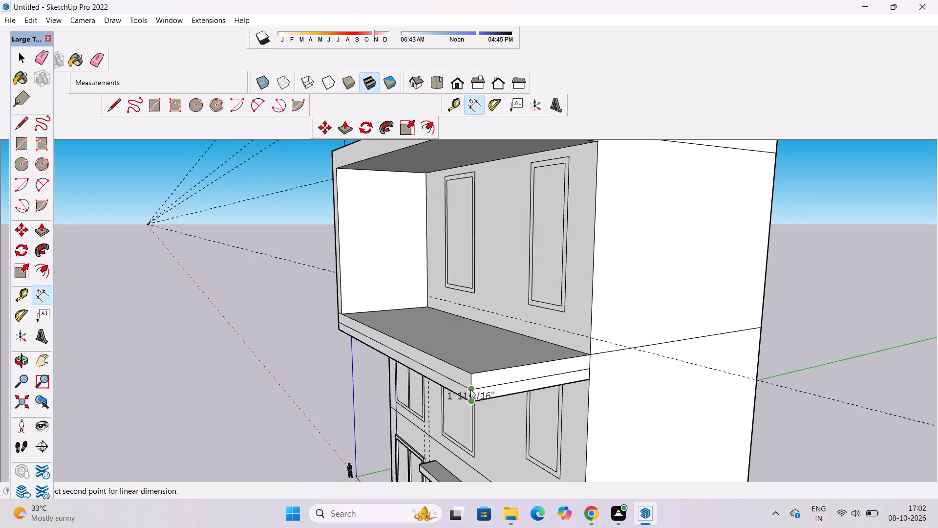
scroll(474, 375, up, 2)
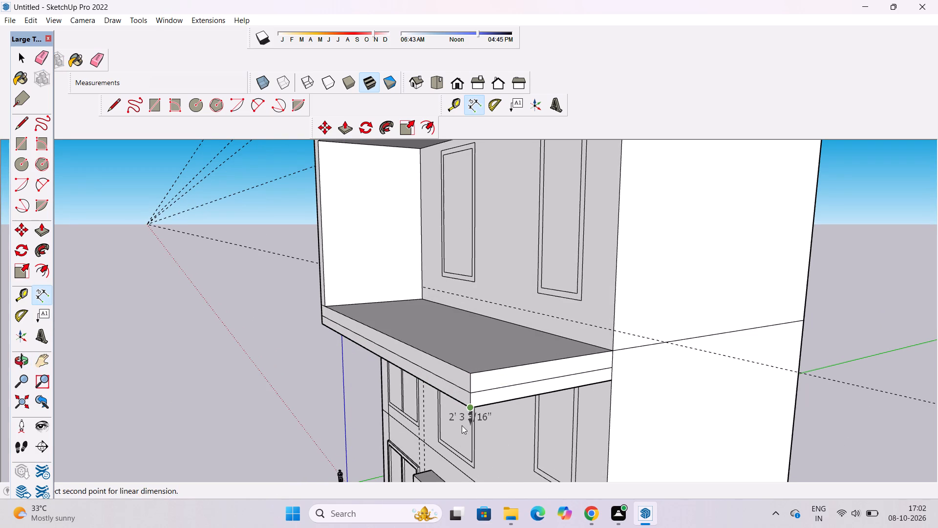
key(space)
scroll(103, 490, down, 1)
click(44, 292)
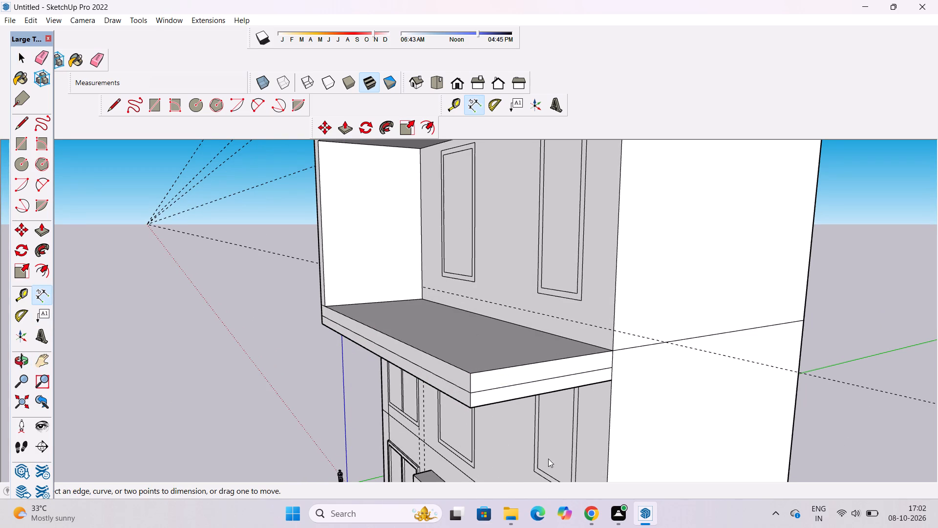
scroll(476, 408, down, 7)
scroll(483, 293, up, 9)
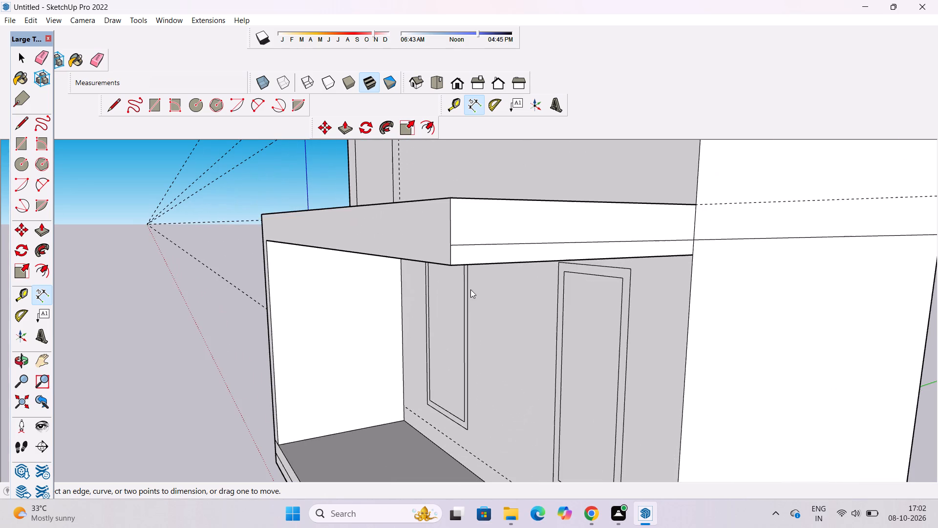
click(451, 265)
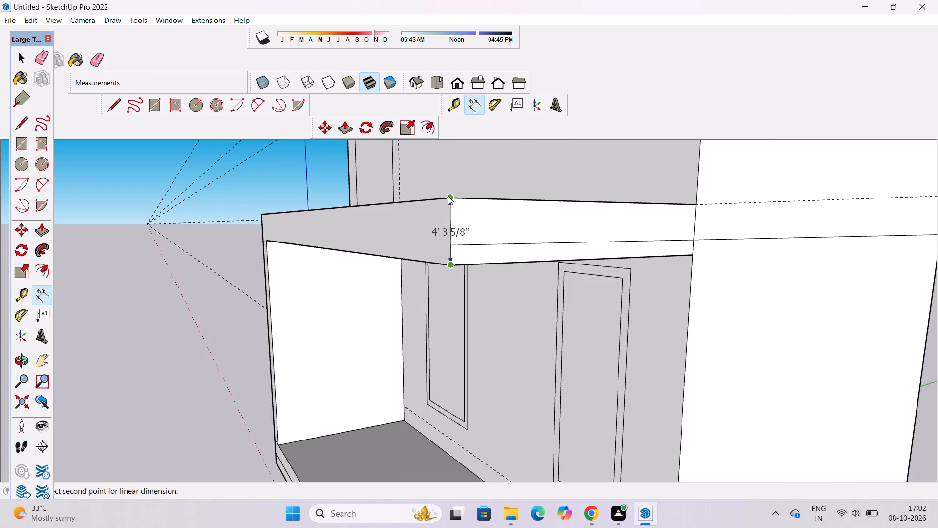
key(space)
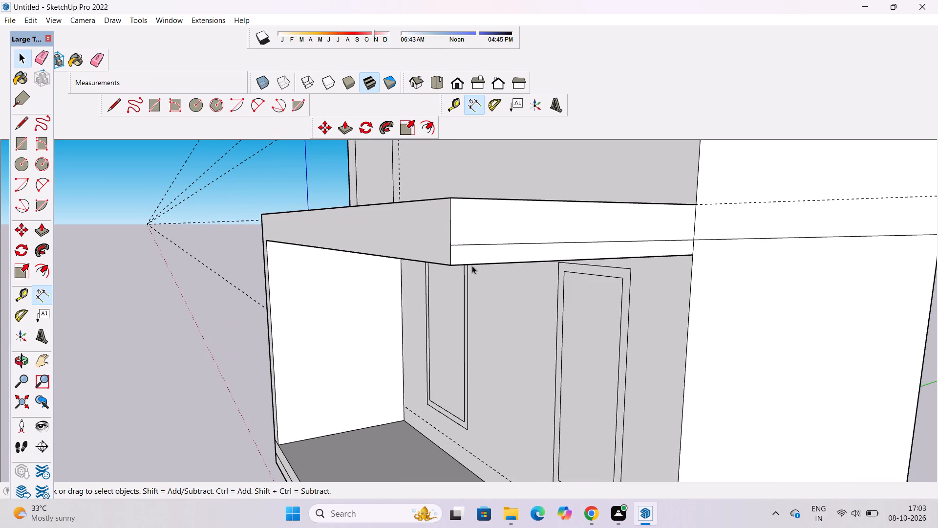
Erase the horizontal line dividing the lower slab's front face and its short remnant at the base of the surround's left upright.
key(o)
scroll(460, 254, down, 4)
drag(403, 275, 448, 298)
shift+drag(559, 308, 511, 288)
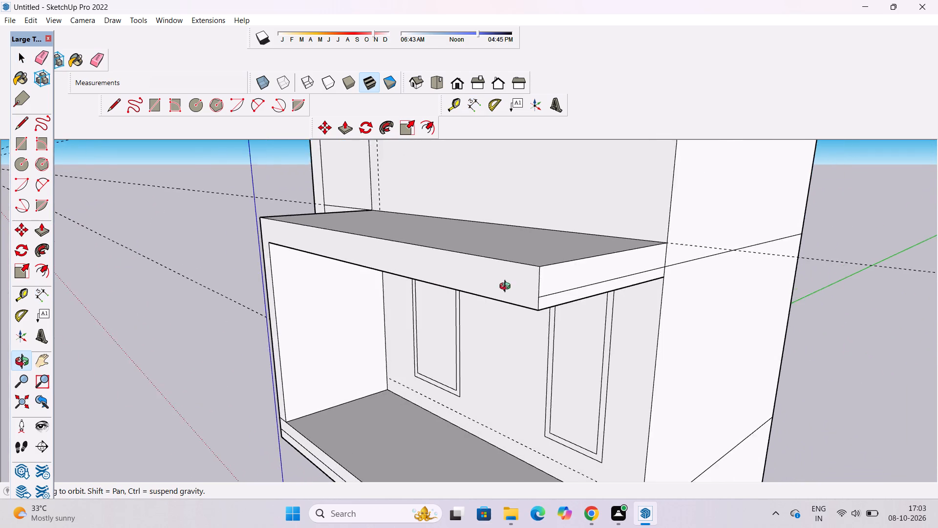
drag(511, 288, 599, 262)
scroll(605, 256, down, 4)
drag(614, 272, 669, 253)
scroll(578, 274, down, 5)
drag(597, 342, 660, 335)
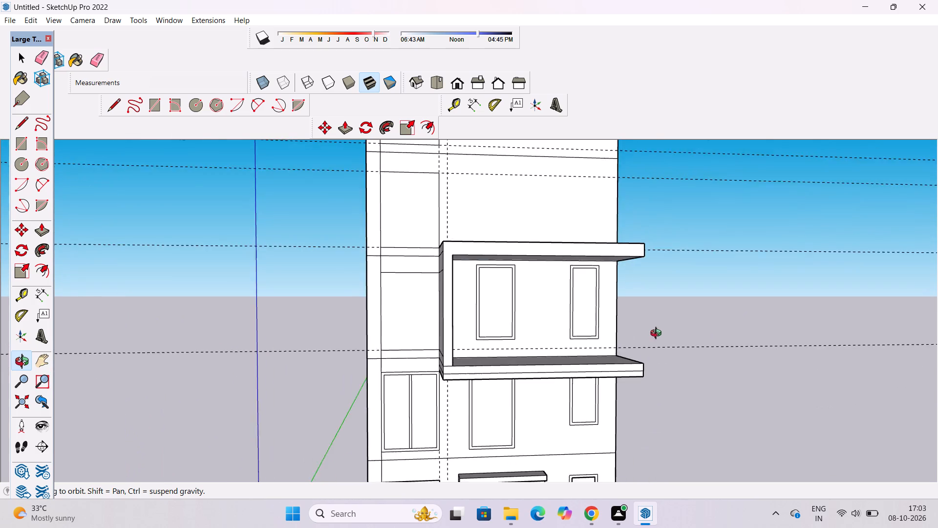
drag(652, 335, 593, 352)
shift+scroll(439, 439, up, 4)
shift+drag(429, 409, 414, 433)
drag(413, 428, 440, 429)
key(e)
scroll(455, 396, up, 1)
click(458, 393)
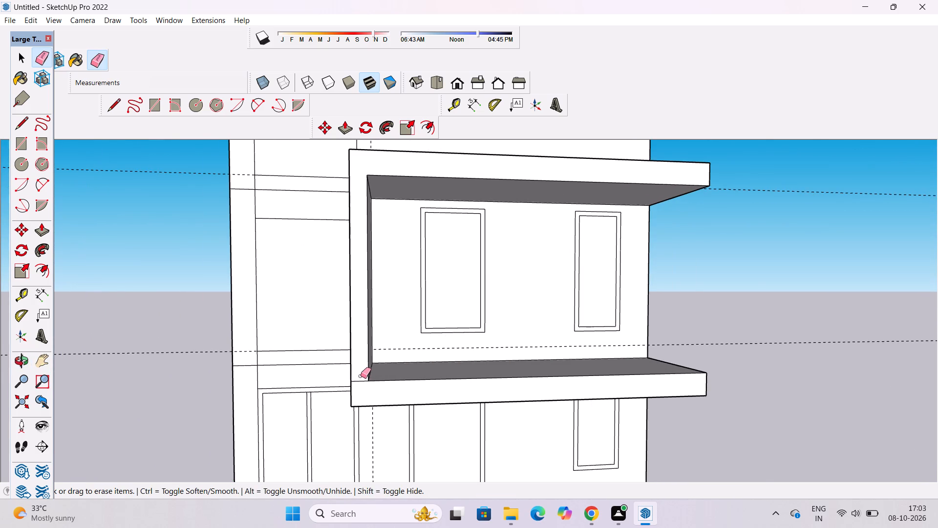
scroll(357, 376, up, 5)
drag(357, 376, 358, 386)
scroll(349, 422, down, 6)
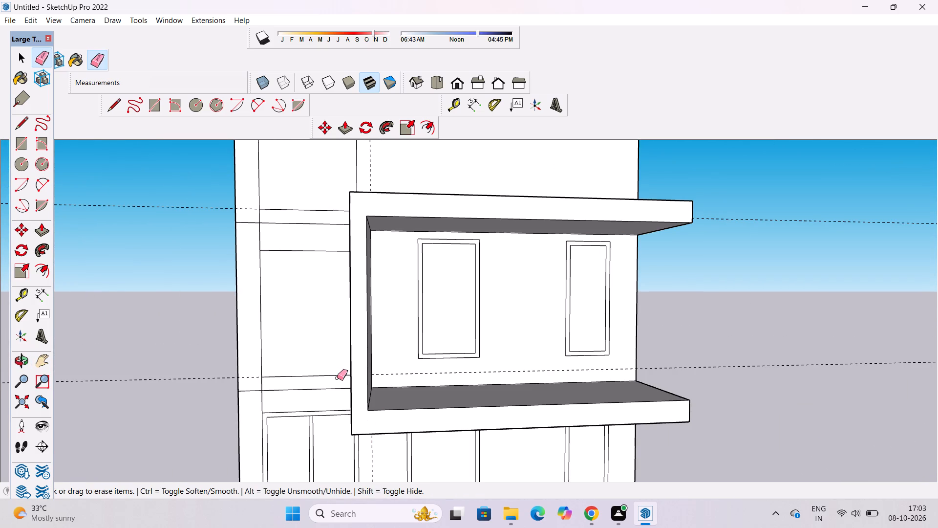
Erase the lower and upper horizontal dividing lines across the outer left side face of the third-storey surround.
key(o)
drag(330, 378, 446, 377)
drag(430, 387, 418, 354)
drag(435, 358, 481, 358)
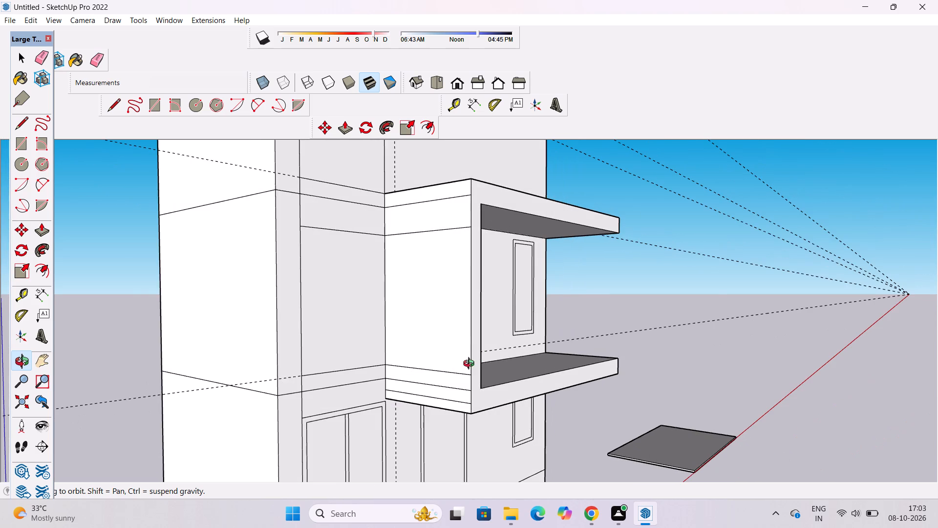
key(e)
drag(447, 362, 451, 404)
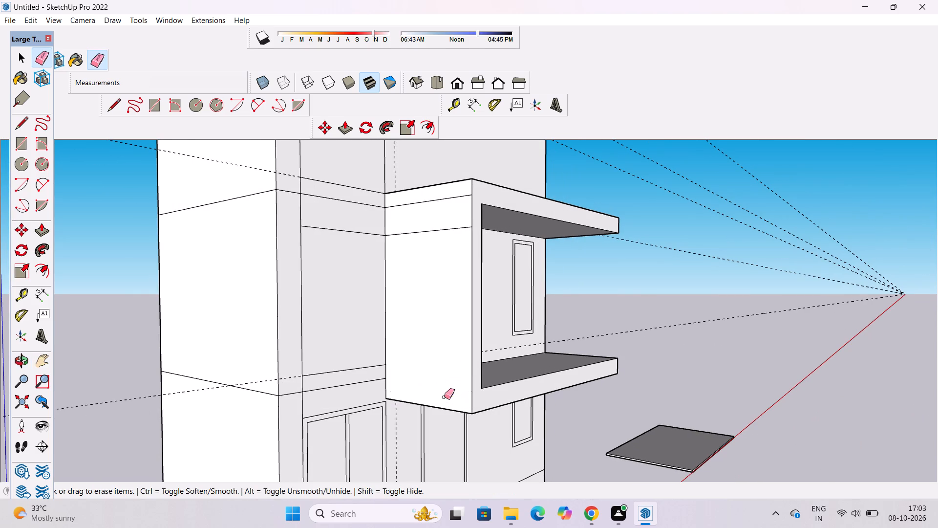
scroll(396, 408, down, 5)
scroll(406, 293, up, 5)
drag(424, 272, 427, 307)
drag(427, 307, 428, 312)
key(space)
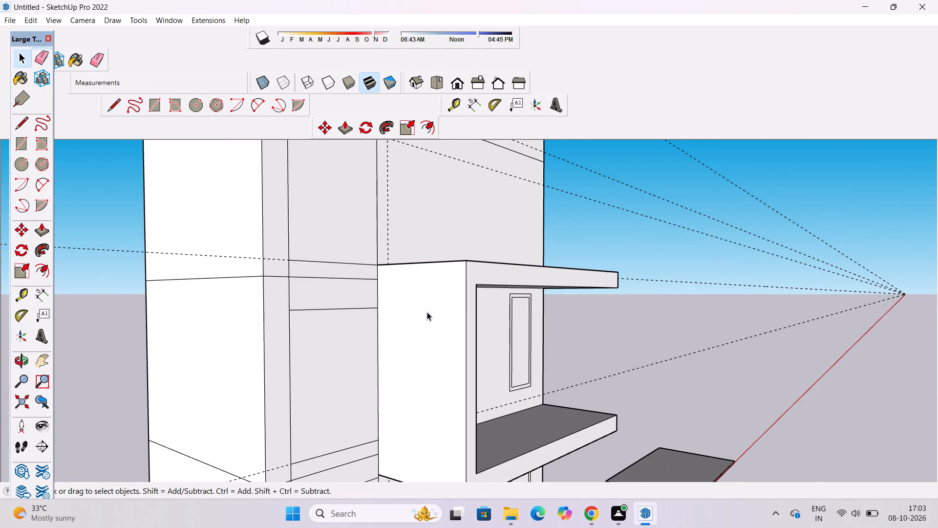
Examine the cleaned-up third-storey surround from the front and from above.
key(o)
drag(654, 317, 468, 325)
drag(589, 351, 615, 349)
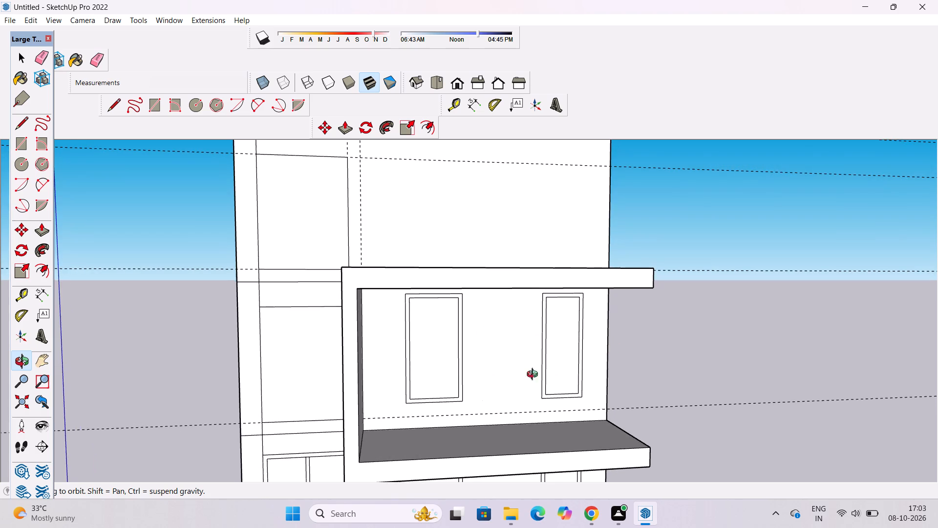
drag(329, 405, 386, 390)
scroll(385, 386, up, 3)
drag(464, 380, 386, 482)
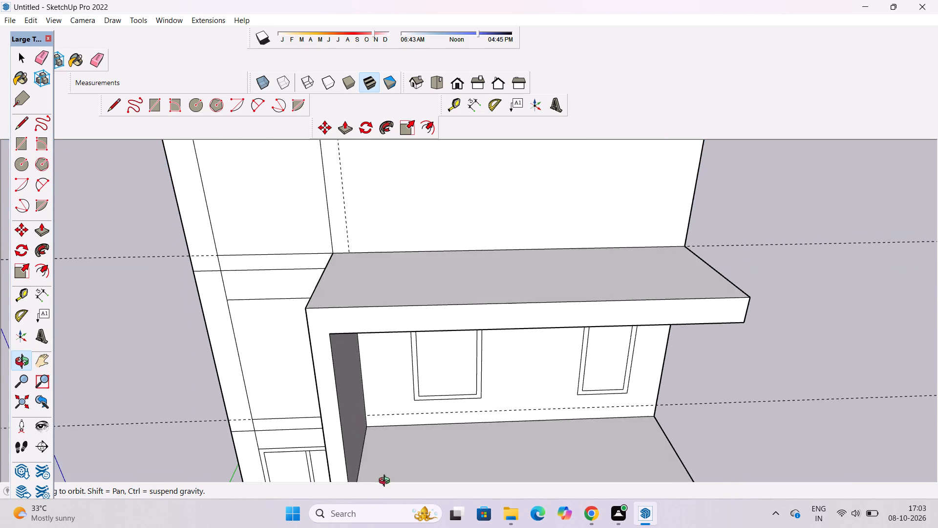
scroll(437, 360, down, 5)
drag(446, 387, 437, 337)
scroll(437, 337, up, 3)
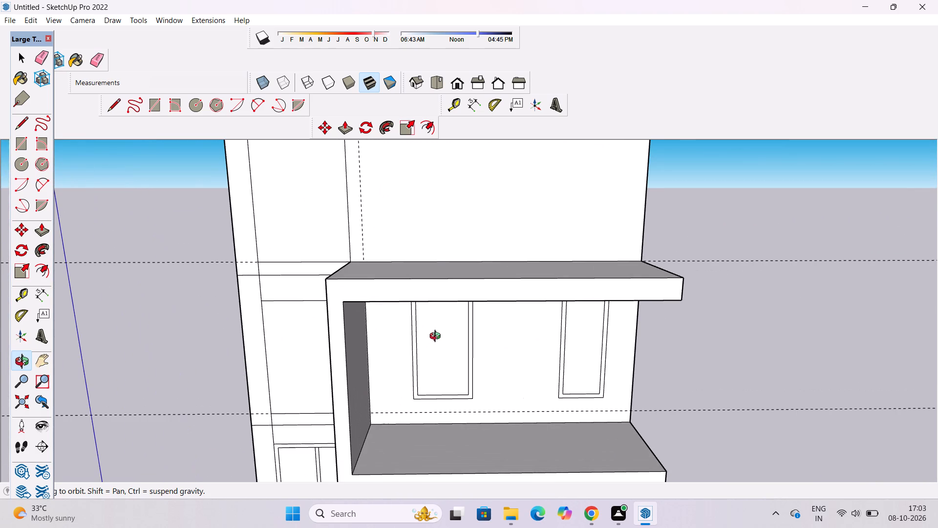
scroll(437, 337, down, 3)
scroll(437, 337, up, 3)
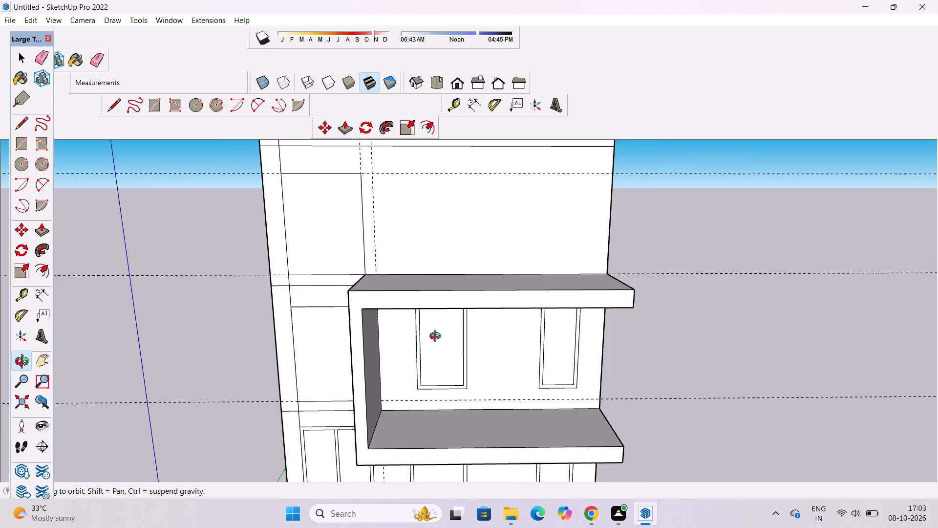
scroll(445, 338, down, 3)
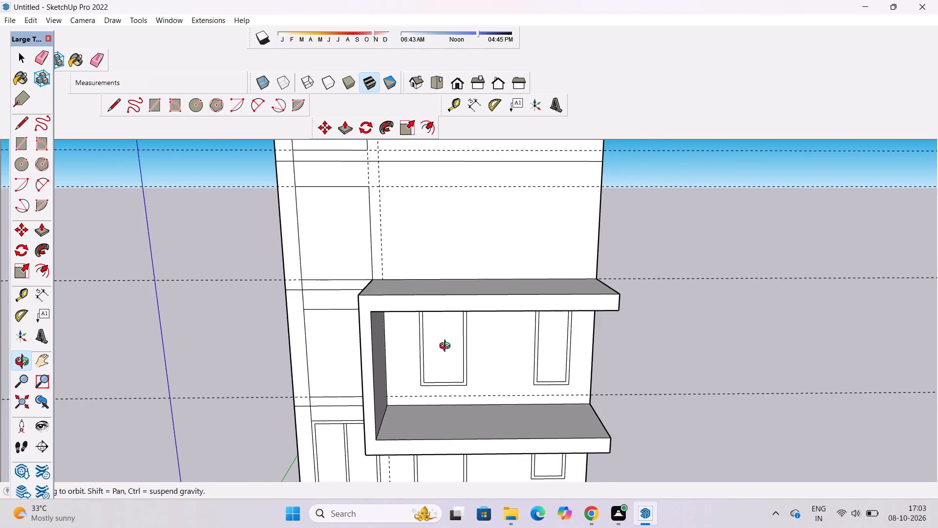
Erase the horizontal dividing lines across the right end faces of the surround's lower slab and upper band.
drag(517, 351, 461, 346)
shift+drag(527, 354, 485, 363)
drag(483, 402, 483, 384)
drag(560, 349, 452, 354)
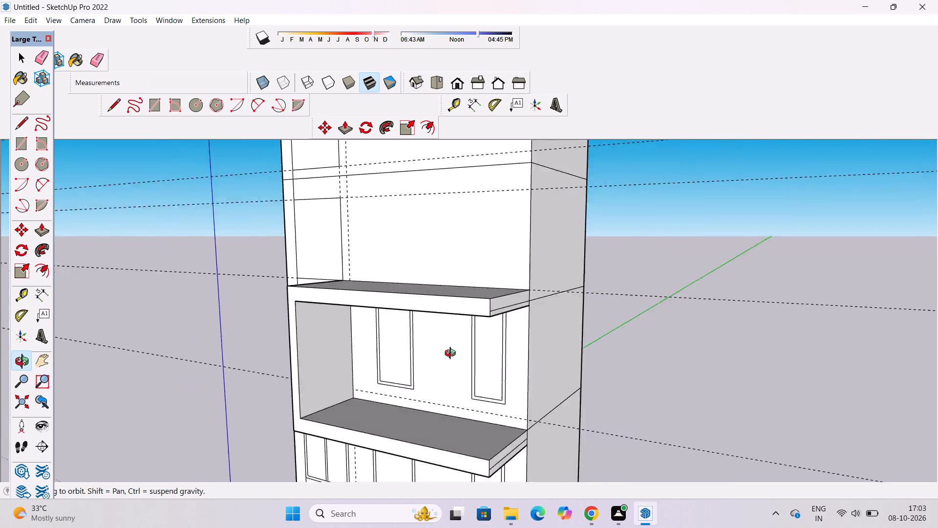
drag(452, 354, 388, 359)
scroll(409, 349, down, 3)
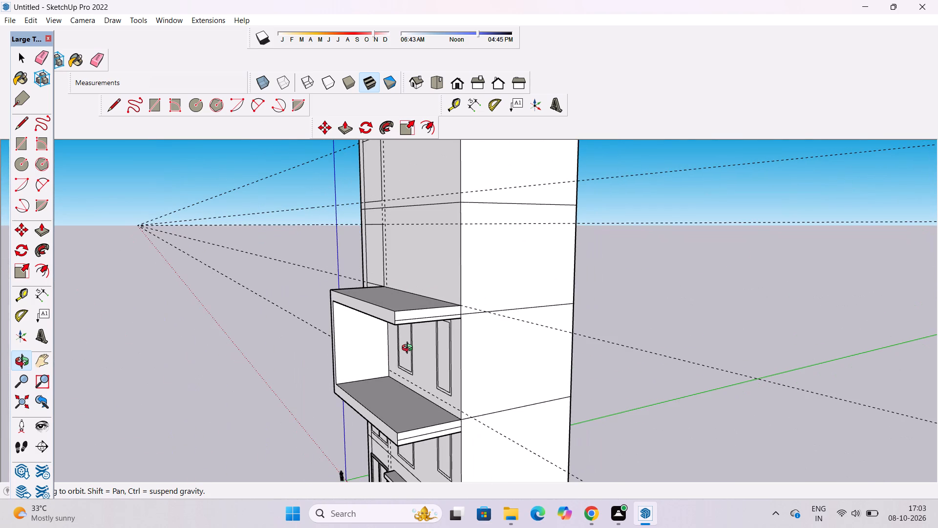
click(97, 60)
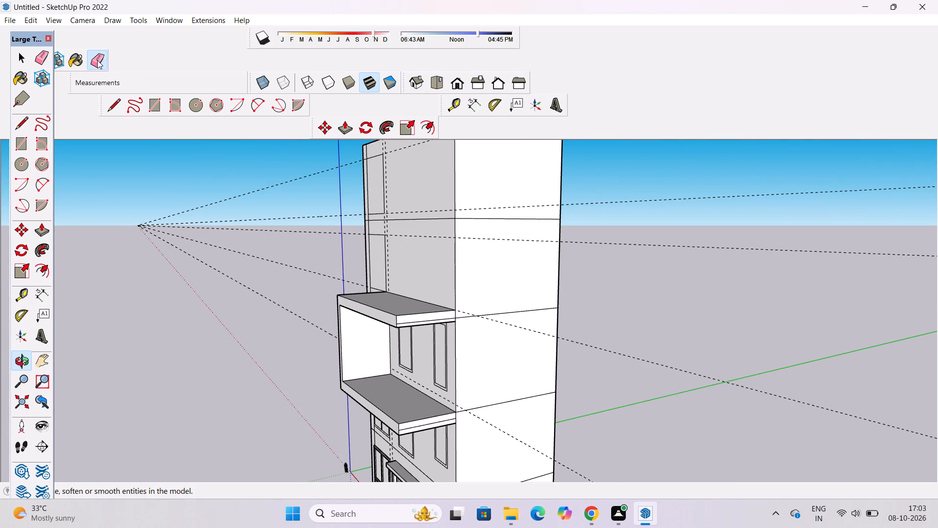
scroll(416, 431, up, 8)
drag(426, 414, 426, 420)
scroll(426, 396, down, 3)
scroll(435, 259, up, 5)
drag(453, 218, 456, 226)
key(space)
Push the underside of the surround's upper band slightly upward to thin the band.
text(o)
scroll(467, 248, down, 2)
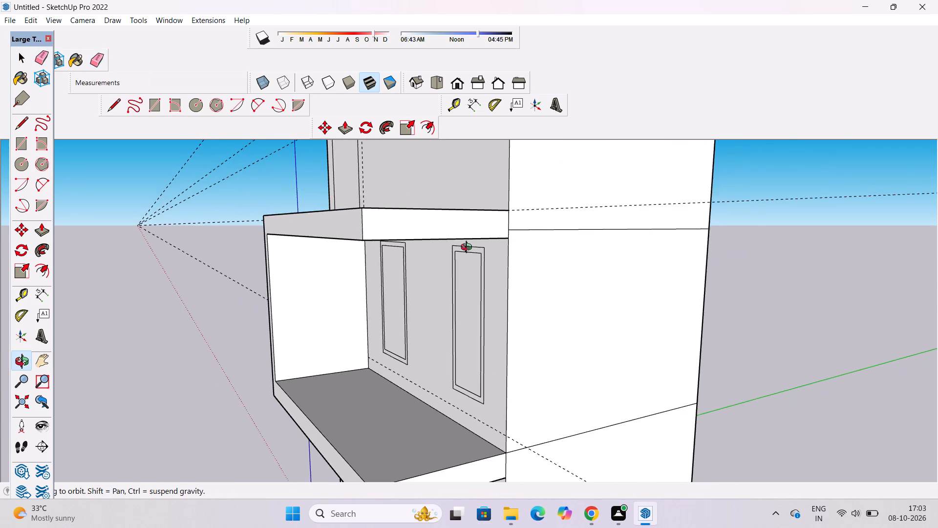
scroll(476, 256, down, 3)
drag(435, 271, 480, 280)
shift+drag(474, 318, 446, 344)
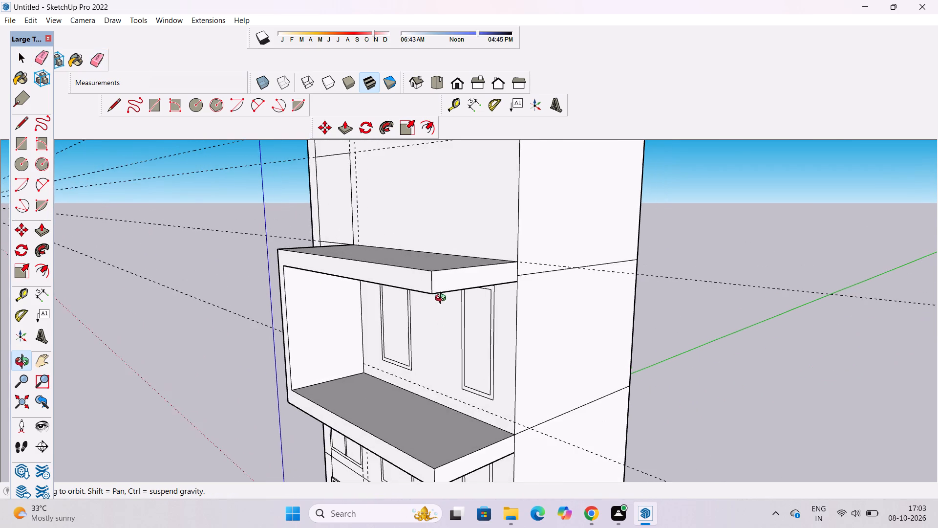
scroll(441, 296, up, 3)
shift+drag(439, 297, 426, 318)
drag(426, 324, 425, 281)
scroll(426, 279, down, 4)
shift+drag(426, 282, 420, 294)
key(space)
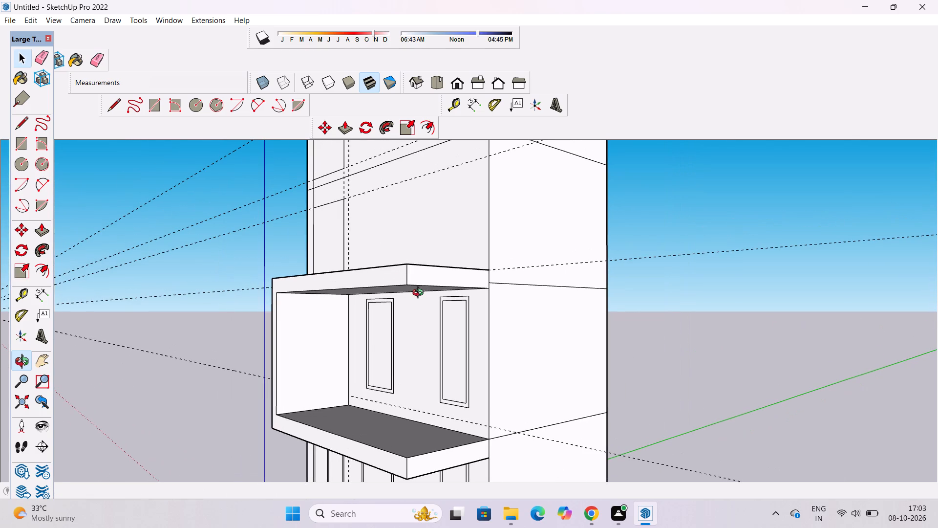
key(p)
scroll(424, 289, up, 8)
click(423, 289)
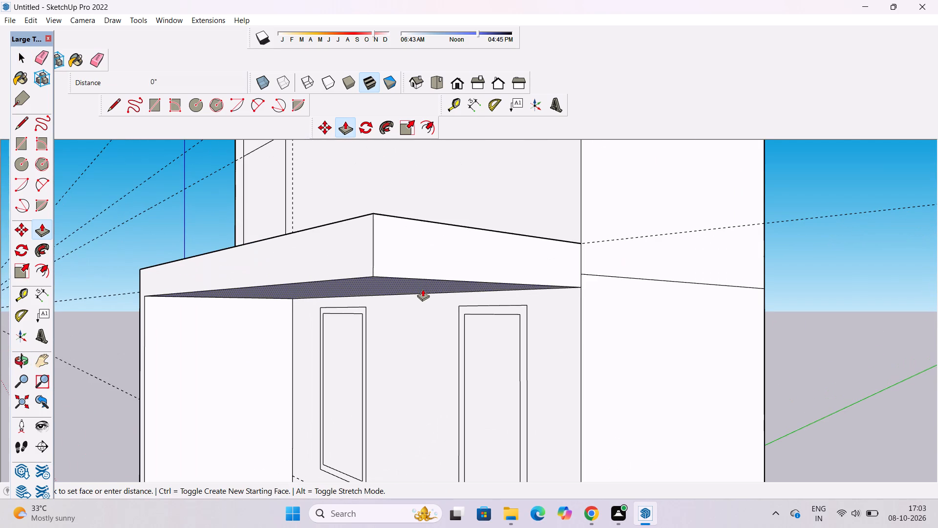
click(420, 283)
key(space)
Pull the underside of the surround's upper band downward by about 5 7/16".
text(o)
scroll(415, 269, down, 5)
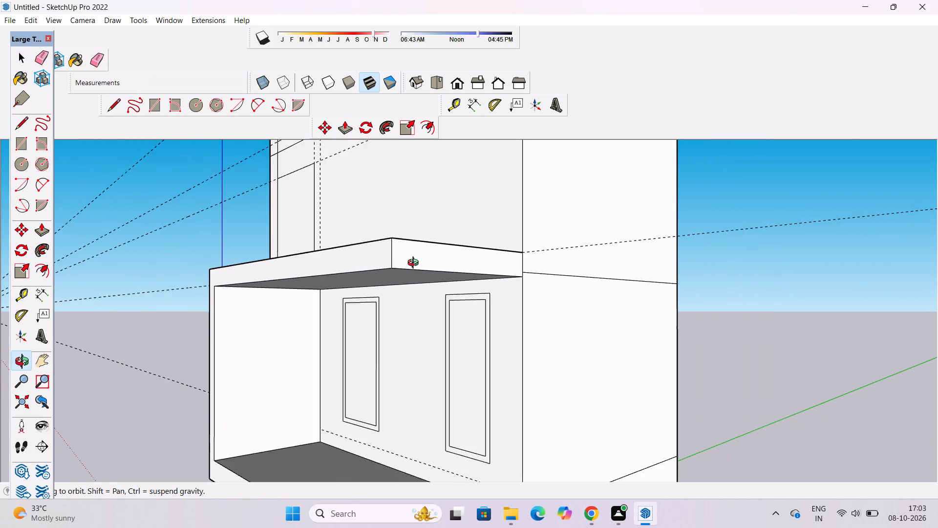
scroll(415, 264, down, 5)
drag(412, 264, 508, 312)
drag(508, 312, 454, 282)
drag(440, 288, 530, 264)
scroll(523, 264, down, 6)
scroll(546, 376, up, 3)
shift+drag(540, 367, 528, 443)
scroll(494, 315, up, 4)
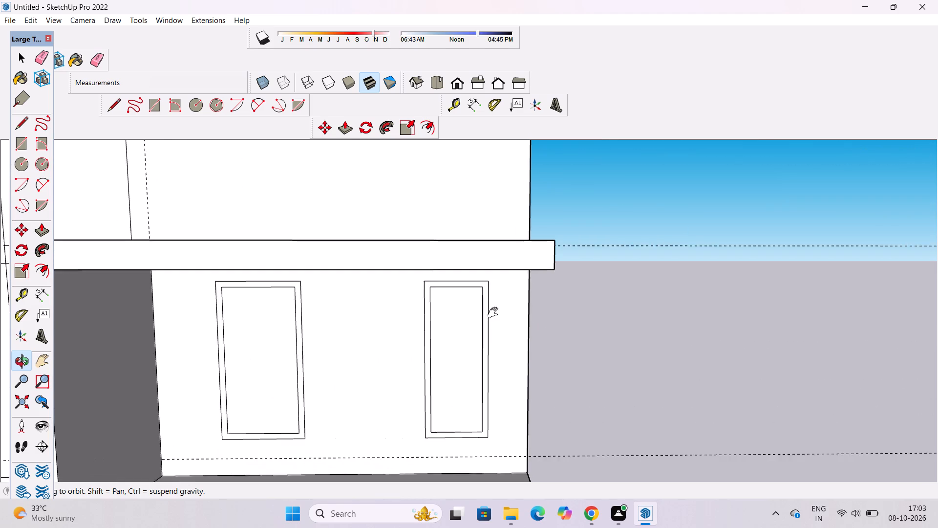
shift+drag(495, 313, 491, 325)
drag(489, 326, 482, 312)
drag(479, 308, 467, 343)
drag(465, 338, 462, 319)
key(space)
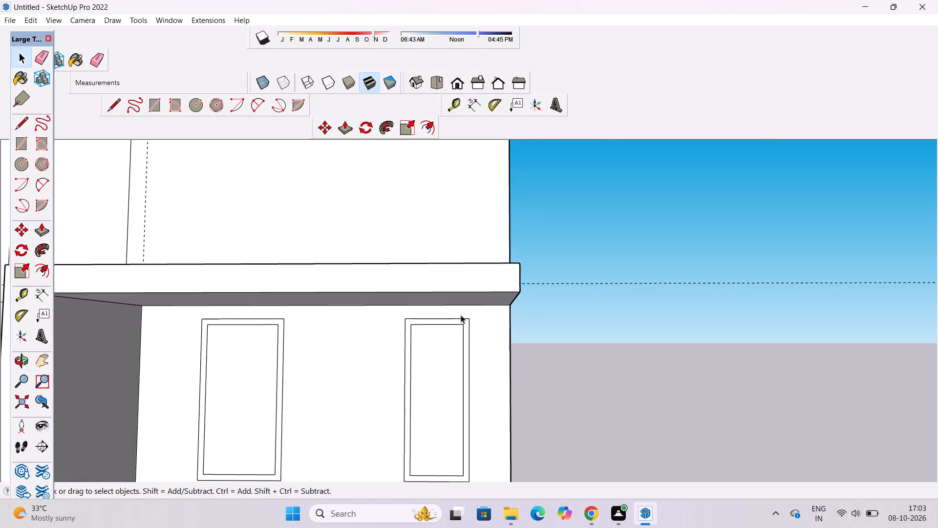
key(p)
scroll(461, 315, up, 3)
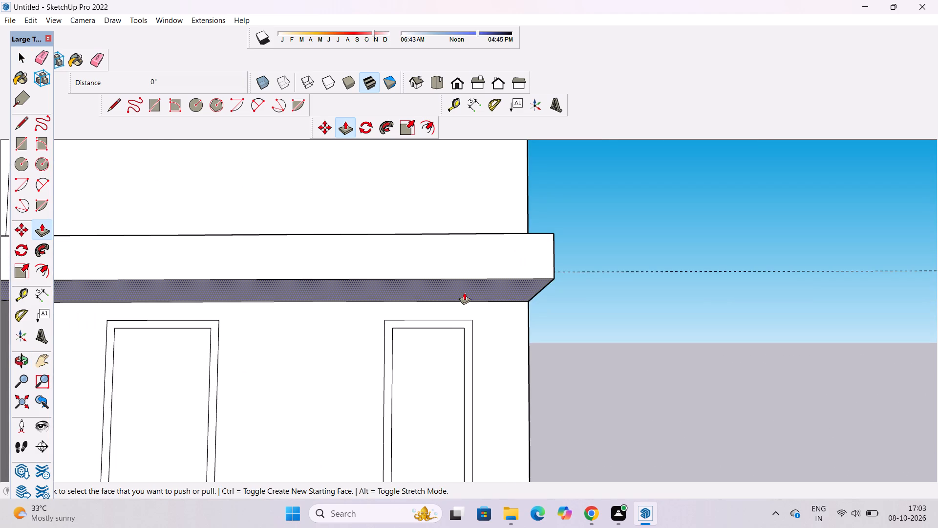
click(464, 292)
click(462, 297)
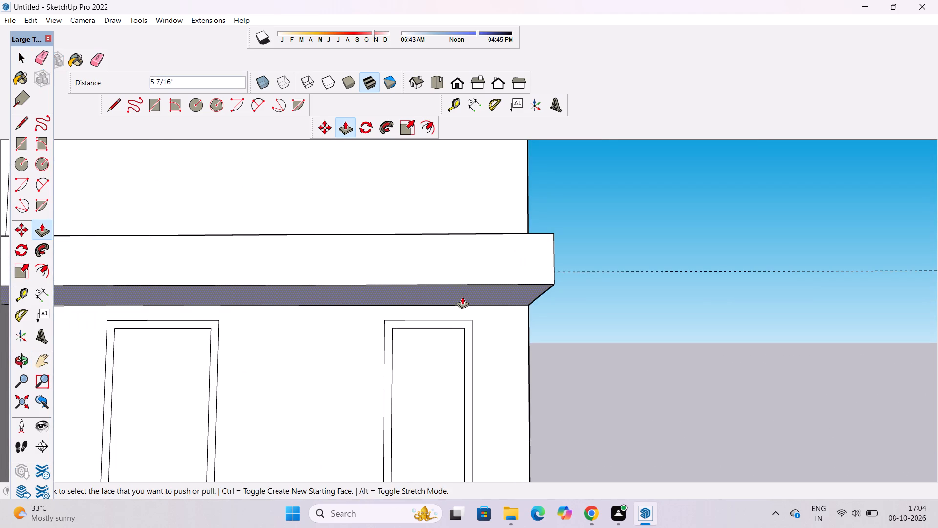
key(space)
Examine the adjusted upper band and the whole surround from the front, from above and from the left side.
text(o)
scroll(459, 291, down, 6)
drag(465, 286, 465, 331)
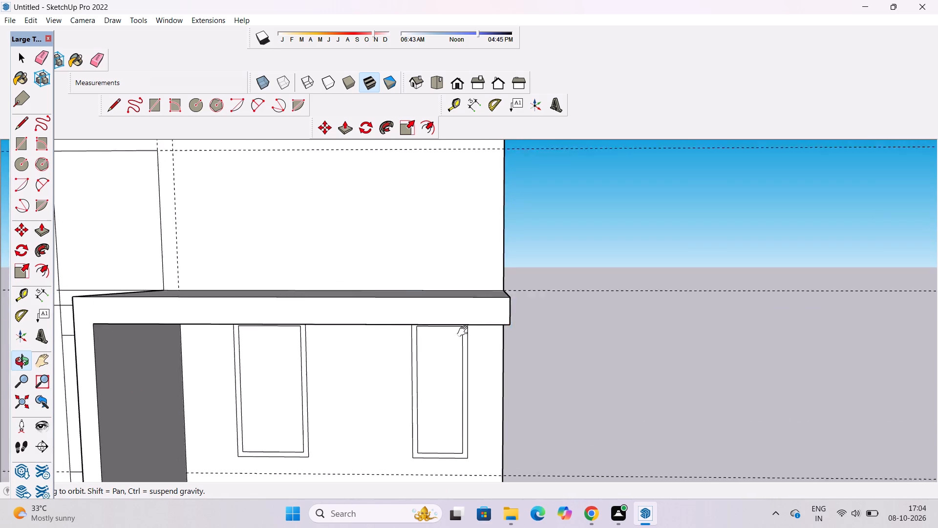
drag(465, 331, 465, 343)
shift+drag(465, 377, 521, 276)
shift+scroll(524, 242, down, 5)
shift+click(529, 274)
drag(279, 374, 512, 367)
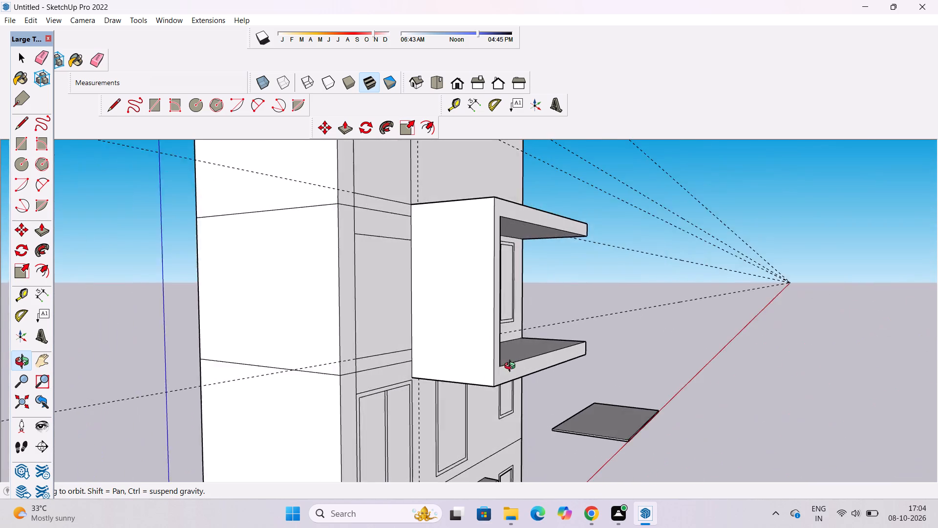
drag(512, 367, 331, 361)
shift+drag(429, 350, 434, 388)
scroll(313, 342, up, 4)
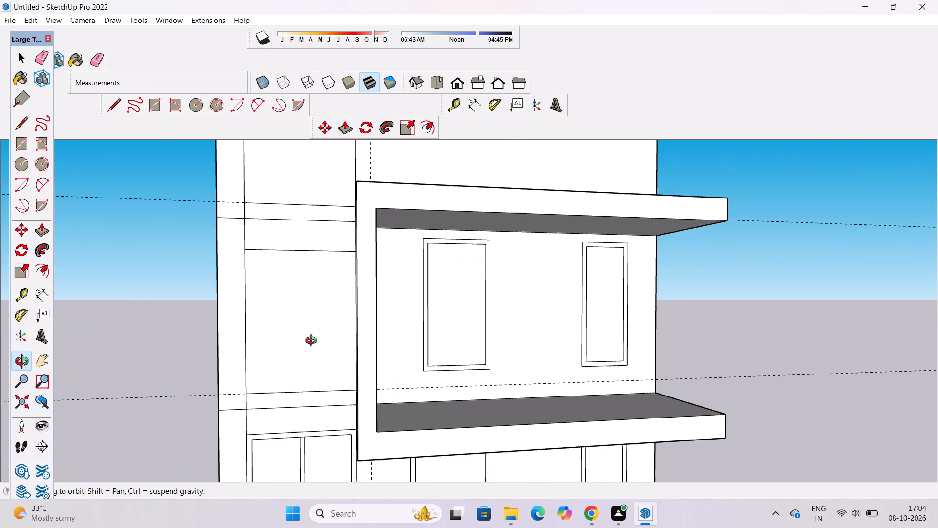
Erase the two horizontal guides crossing the facade at the top and bottom of the third-storey surround.
drag(358, 360, 303, 364)
shift+drag(299, 367, 446, 419)
drag(365, 405, 385, 404)
shift+drag(385, 404, 388, 378)
drag(395, 381, 407, 382)
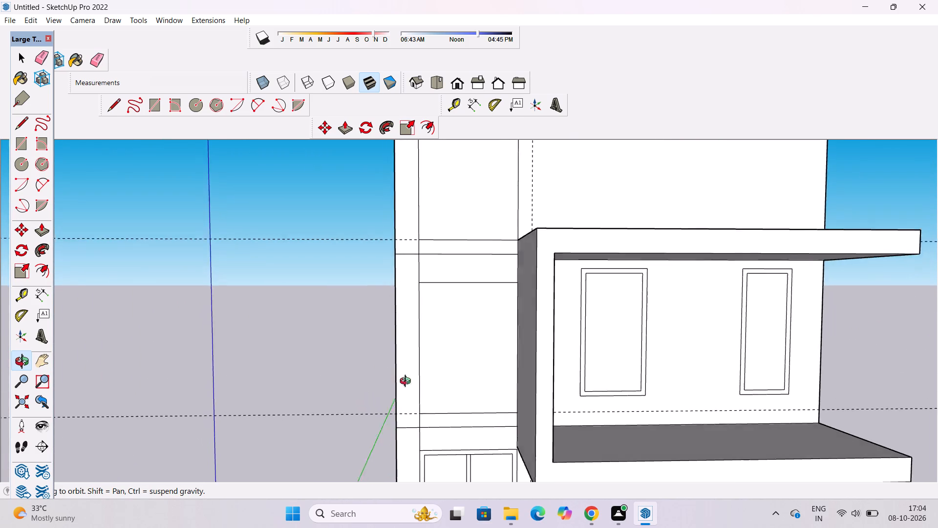
drag(407, 382, 394, 366)
key(e)
drag(302, 212, 304, 220)
drag(298, 300, 298, 406)
key(space)
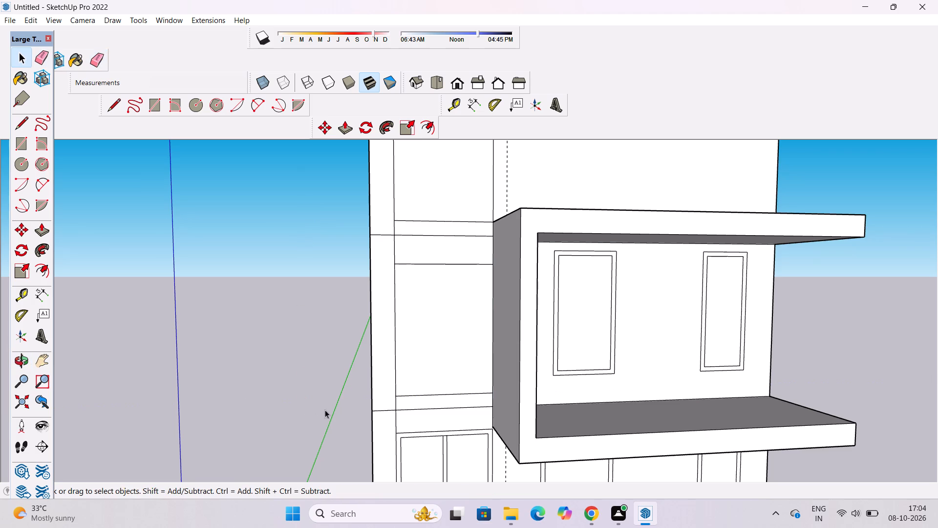
Examine the front facade as a whole and the blank wall of the storeys above the projecting surround.
key(o)
scroll(346, 395, down, 4)
drag(423, 406, 378, 402)
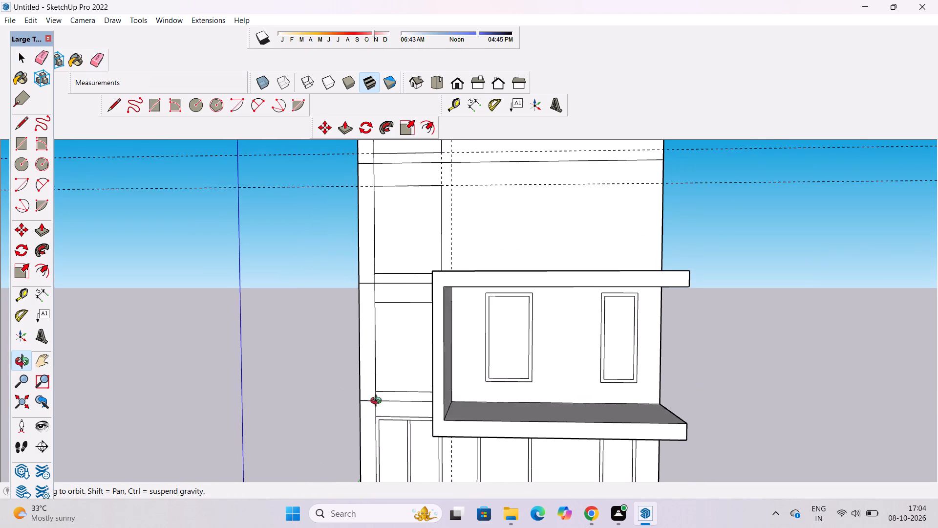
shift+drag(434, 387, 384, 408)
shift+drag(410, 395, 395, 407)
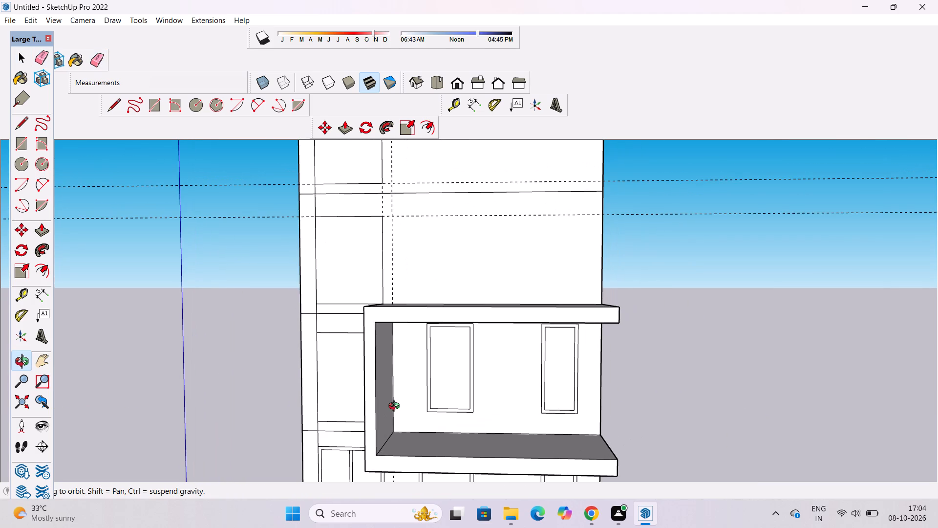
drag(403, 407, 418, 415)
scroll(418, 415, down, 2)
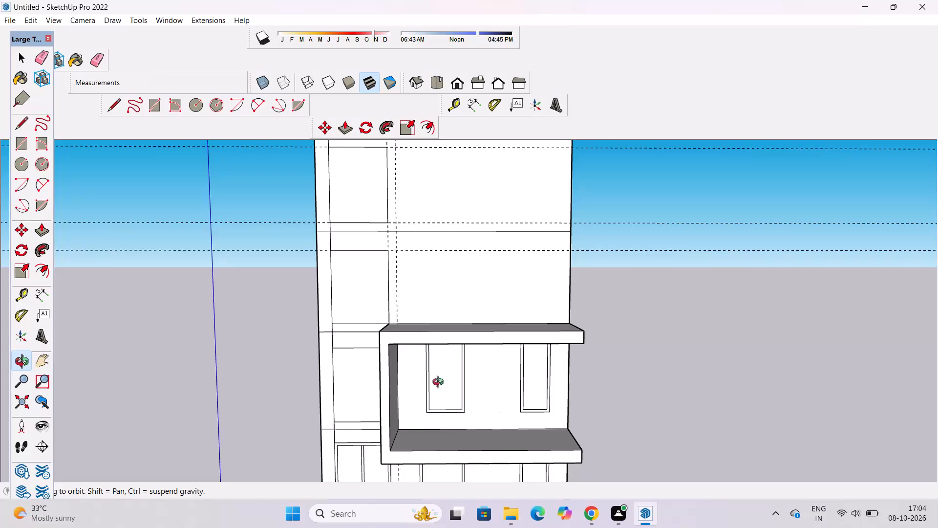
shift+drag(443, 374, 405, 394)
scroll(400, 386, up, 3)
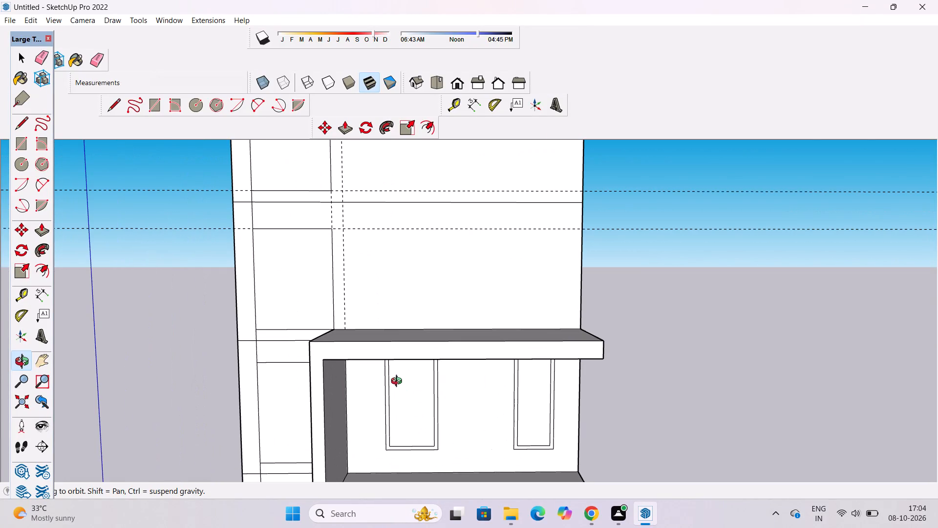
scroll(399, 382, down, 1)
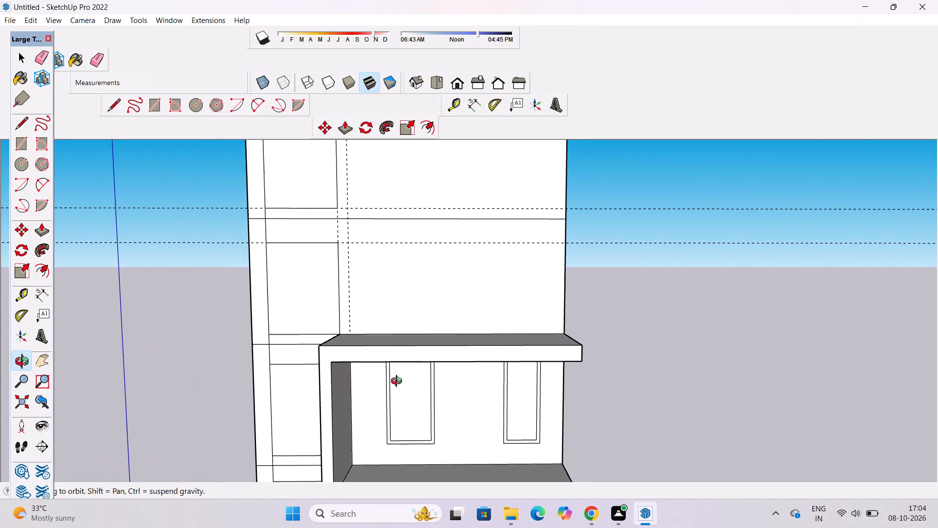
scroll(399, 382, down, 2)
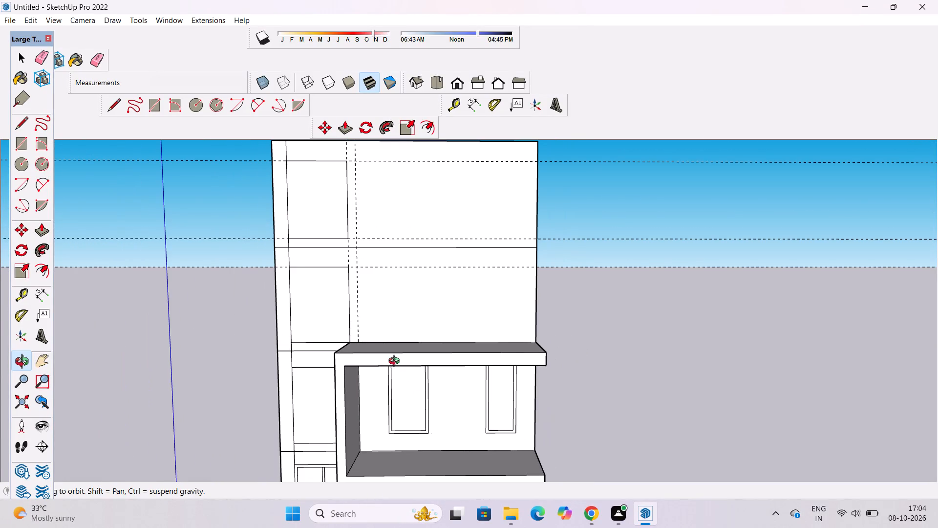
scroll(396, 362, up, 2)
scroll(395, 361, down, 4)
shift+scroll(426, 246, down, 5)
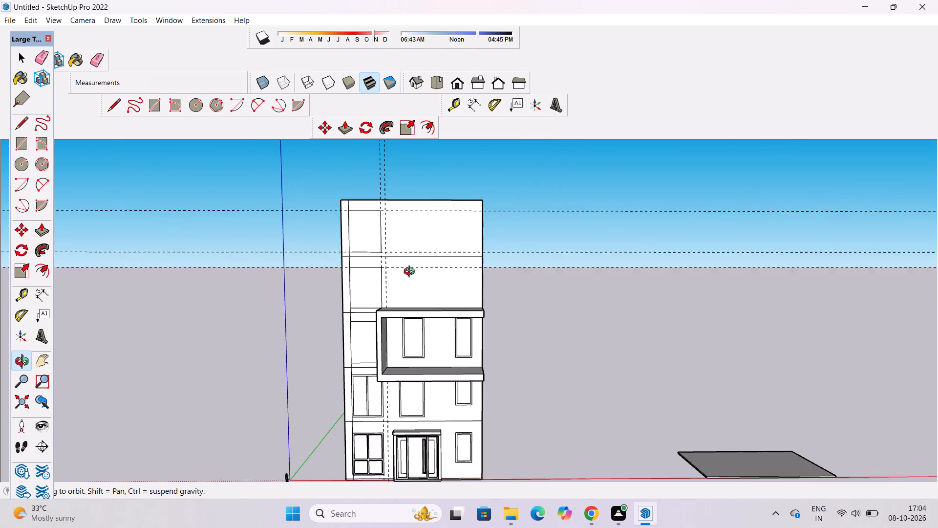
shift+scroll(411, 273, down, 2)
shift+drag(402, 321, 387, 356)
scroll(389, 361, up, 4)
shift+drag(393, 343, 371, 389)
scroll(364, 372, up, 7)
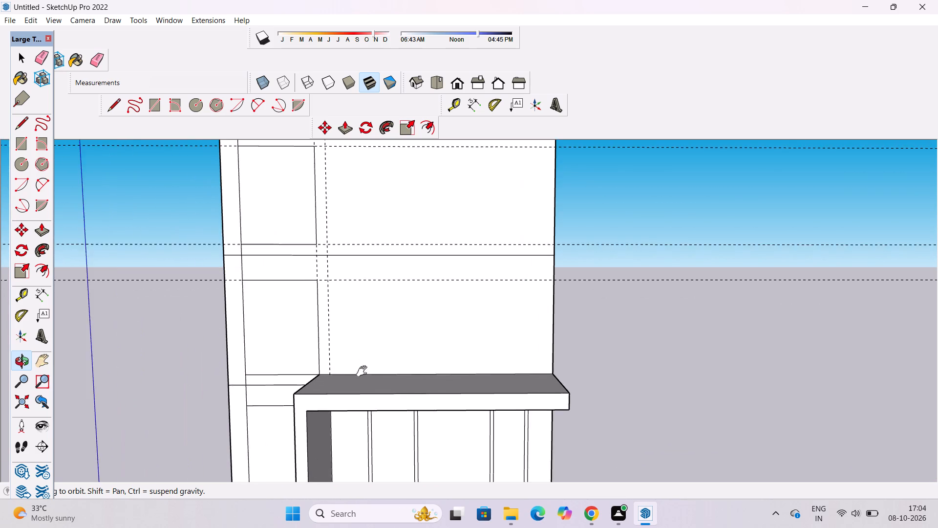
shift+drag(363, 371, 355, 374)
click(351, 374)
scroll(351, 374, down, 3)
shift+drag(354, 365, 356, 383)
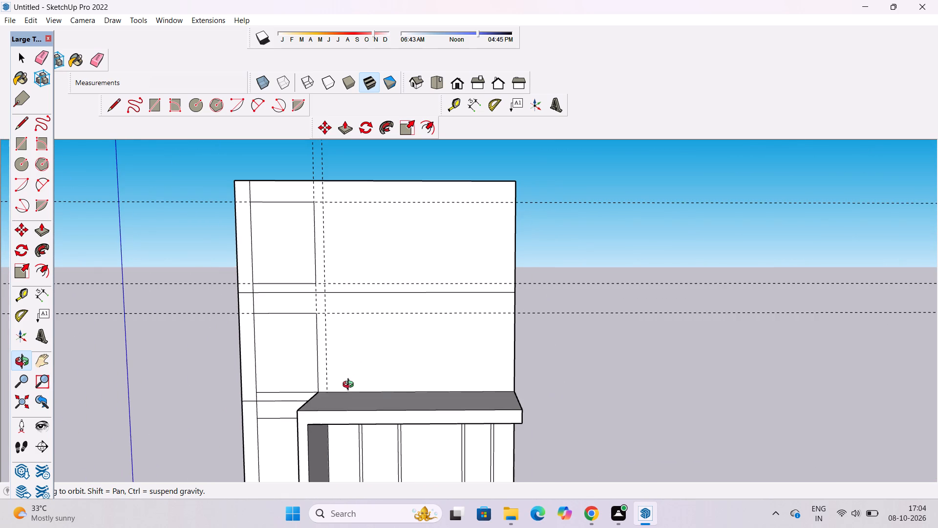
scroll(350, 386, up, 1)
shift+drag(352, 383, 348, 395)
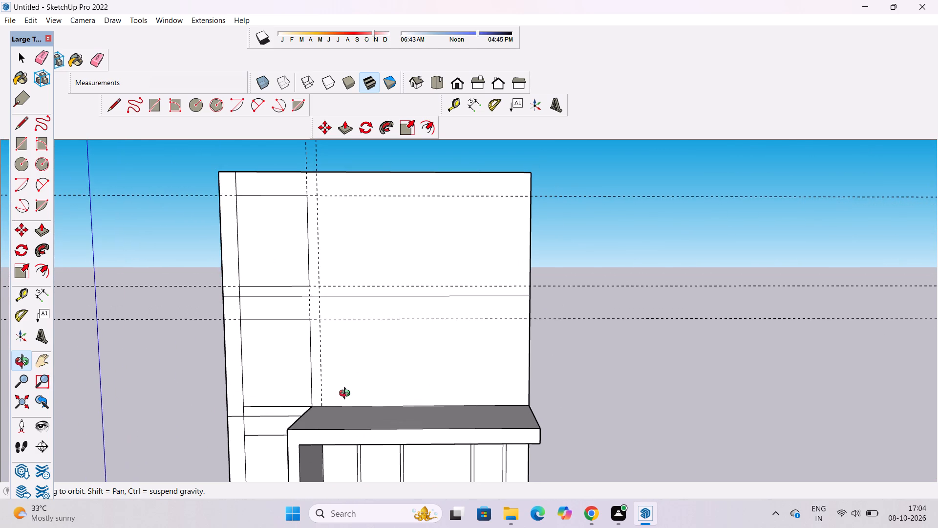
click(347, 395)
click(351, 398)
shift+drag(347, 399, 348, 395)
shift+click(348, 395)
Place a vertical guide 10' 7 15/16" from the existing vertical facade guide, aligned with the outer left edge of the third-storey's left window.
key(r)
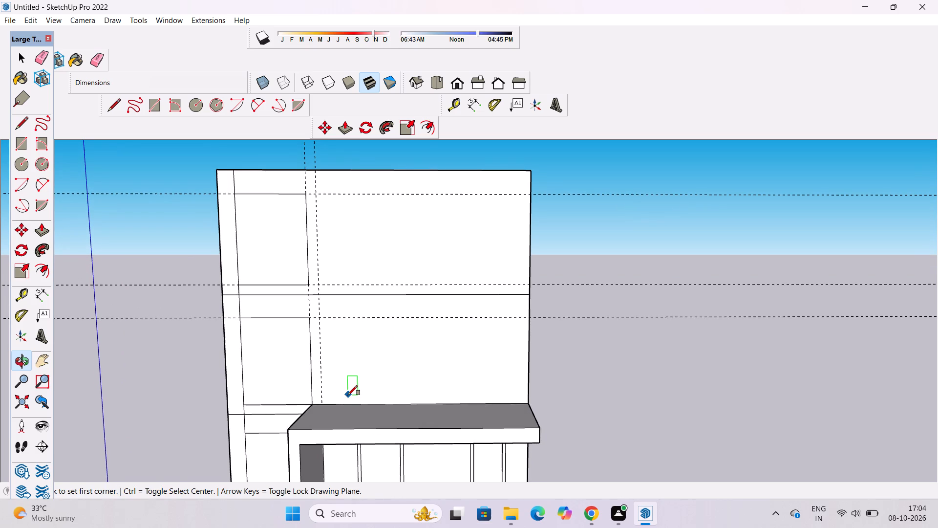
key(space)
key(t)
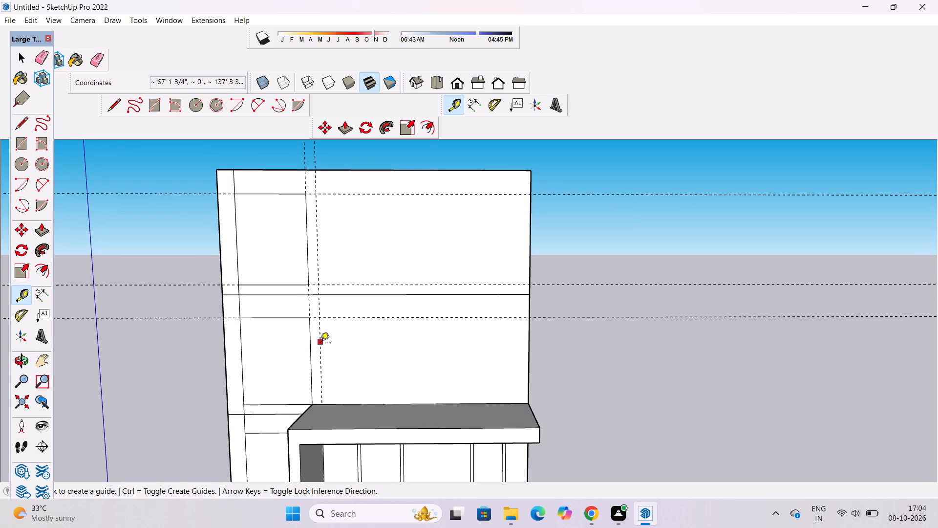
click(320, 344)
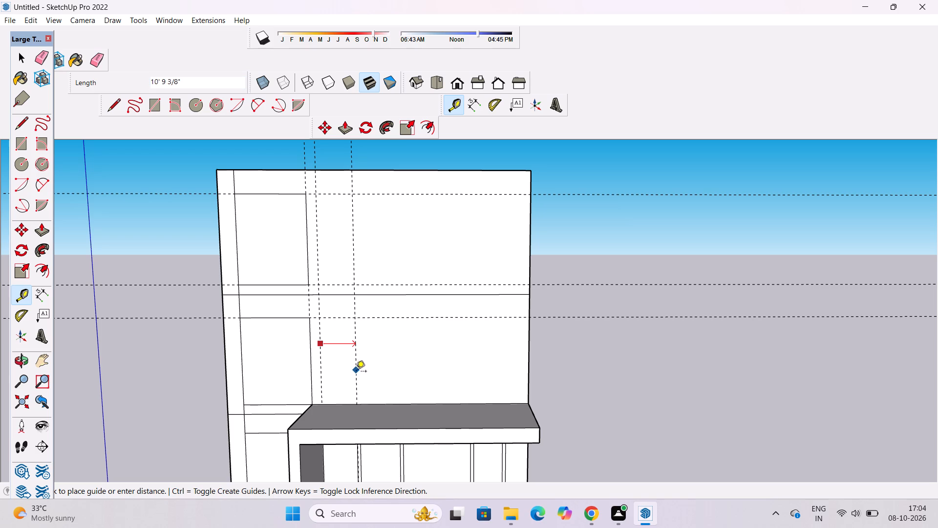
scroll(356, 374, down, 5)
scroll(356, 404, up, 11)
scroll(359, 391, down, 6)
scroll(351, 497, up, 3)
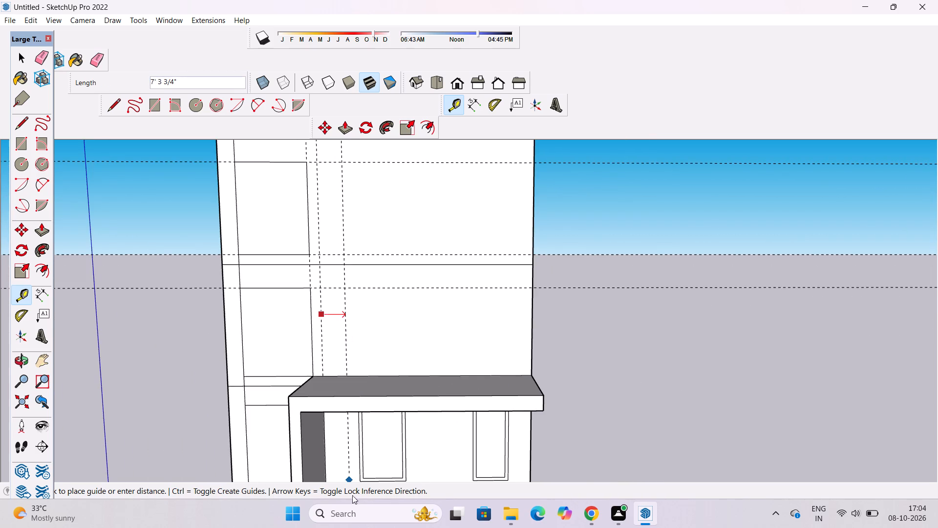
scroll(352, 495, up, 11)
scroll(362, 411, down, 4)
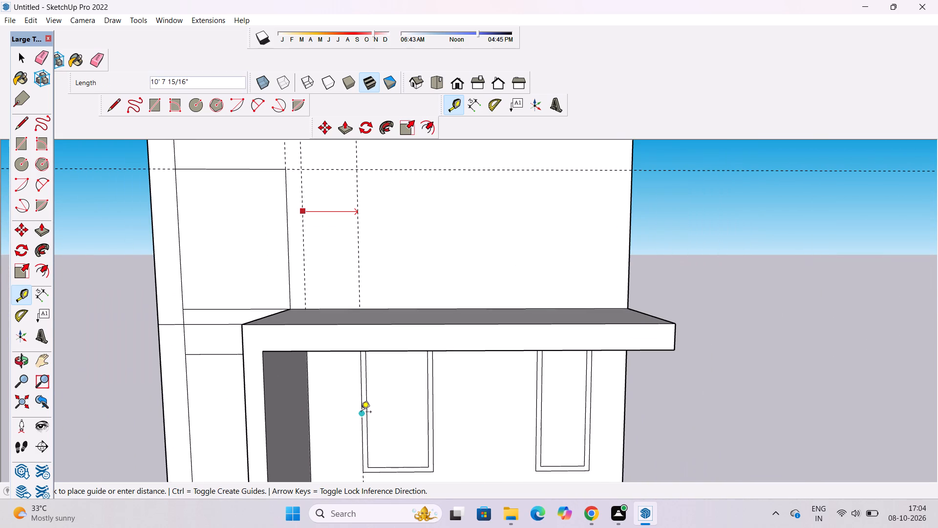
click(361, 413)
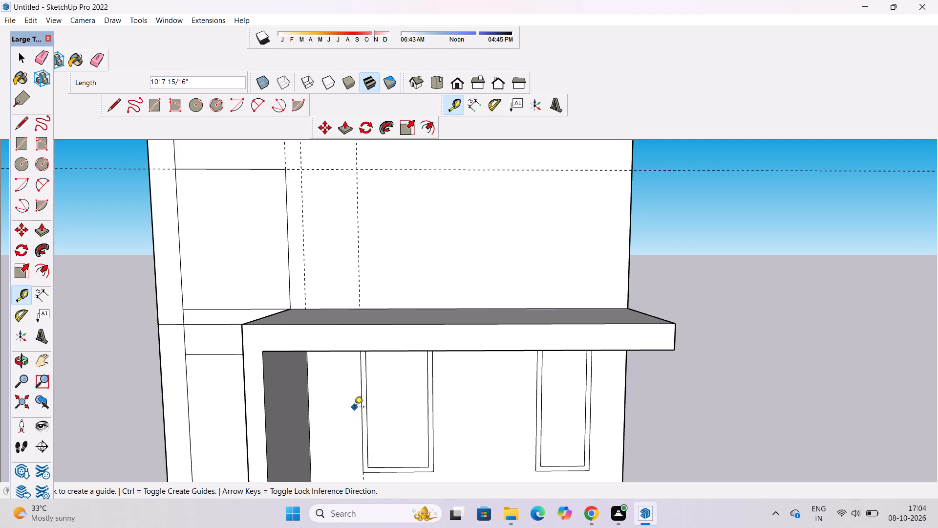
Place a second vertical guide aligned with the outer right edge of the third-storey's left window frame.
click(363, 415)
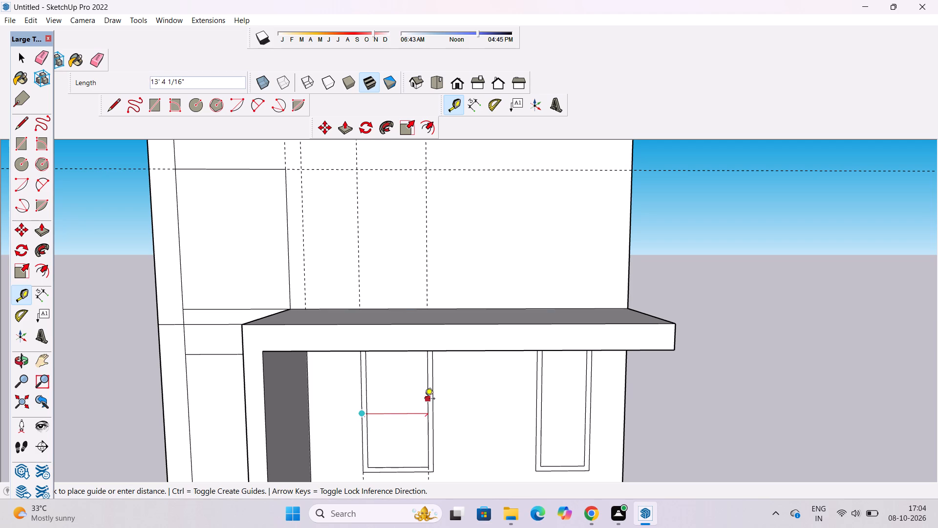
click(434, 411)
scroll(388, 442, down, 8)
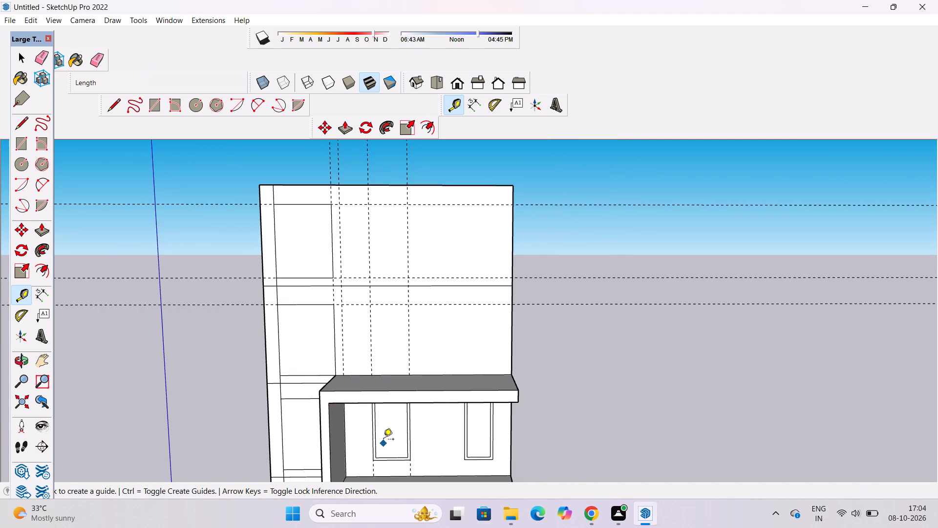
Place a vertical guide measured from the third-storey left window's outer right edge to the right window's outer left edge.
scroll(356, 353, down, 3)
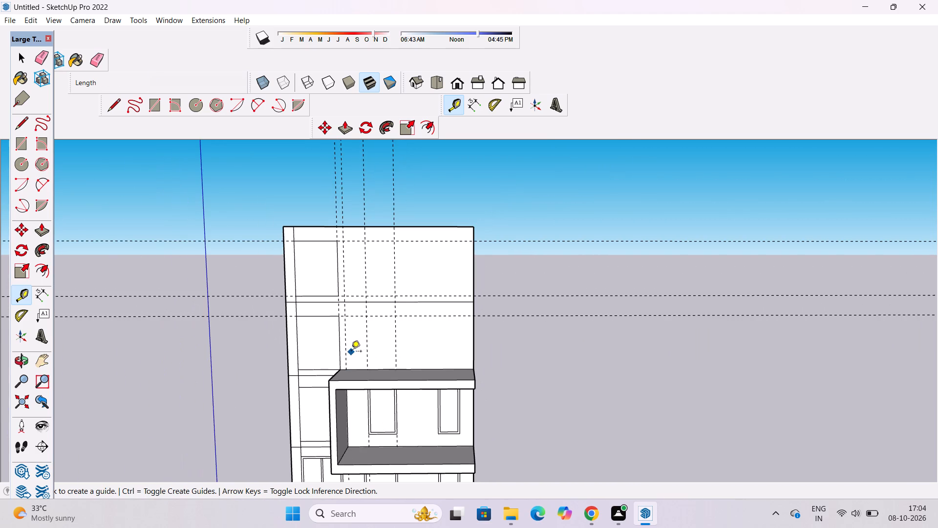
scroll(351, 352, down, 3)
scroll(377, 399, up, 11)
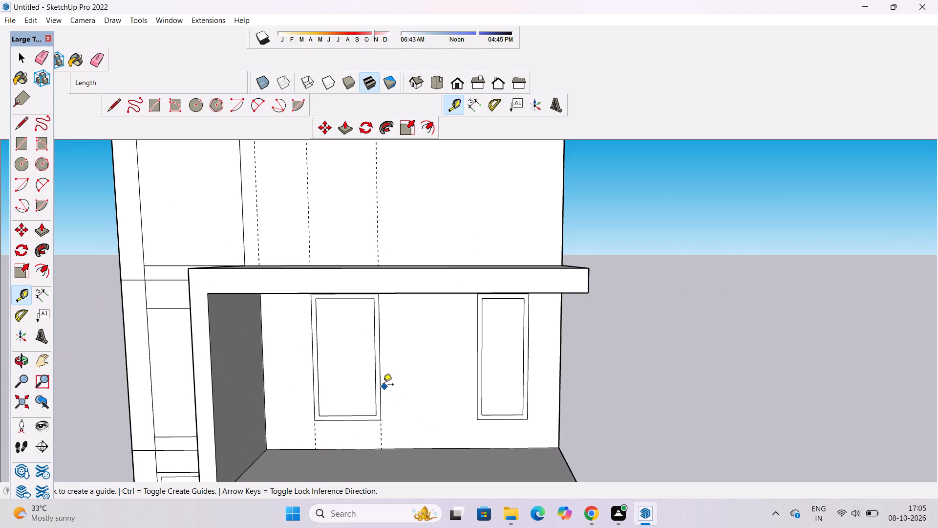
click(379, 372)
scroll(379, 372, down, 4)
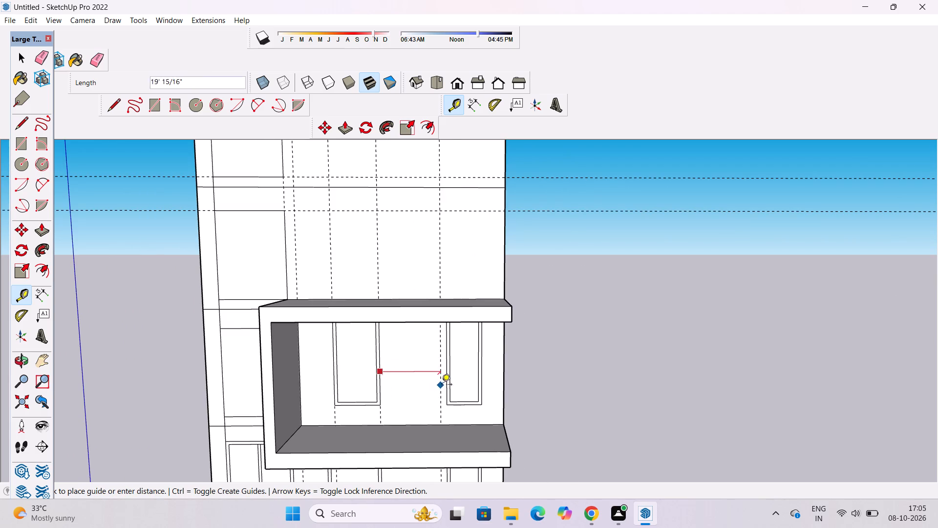
click(447, 373)
Place a vertical guide aligned with the outer right edge of the third-storey's right window frame.
scroll(445, 372, up, 4)
click(446, 355)
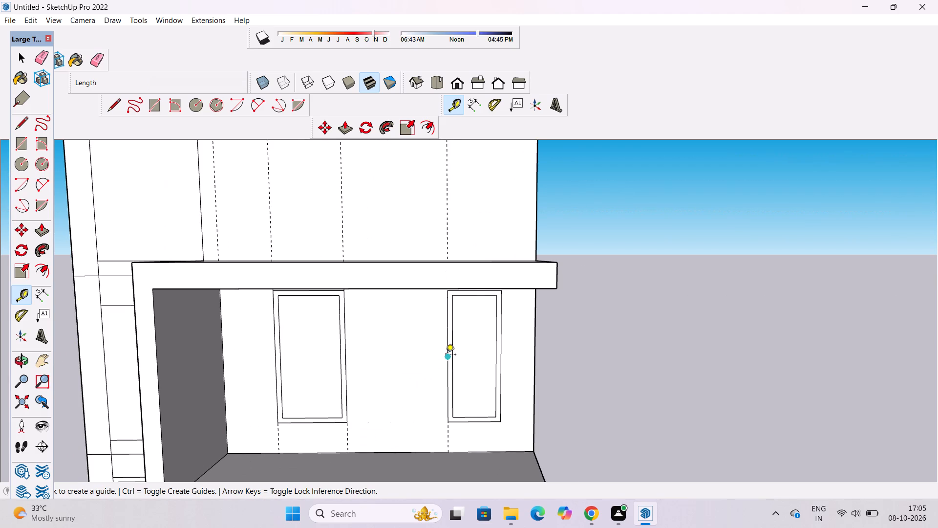
click(502, 346)
scroll(452, 415, down, 5)
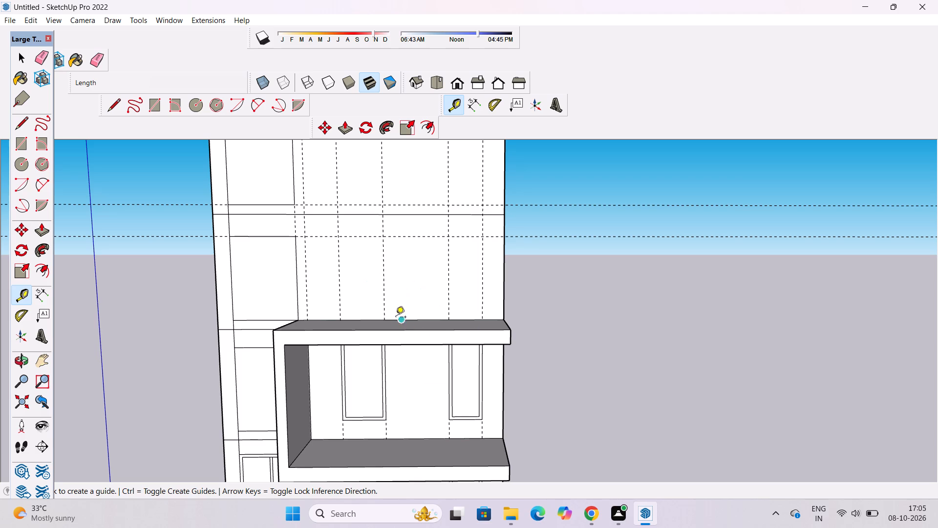
Examine the blank fourth-storey wall above the projecting surround and how the vertical guides cross it.
scroll(257, 314, down, 3)
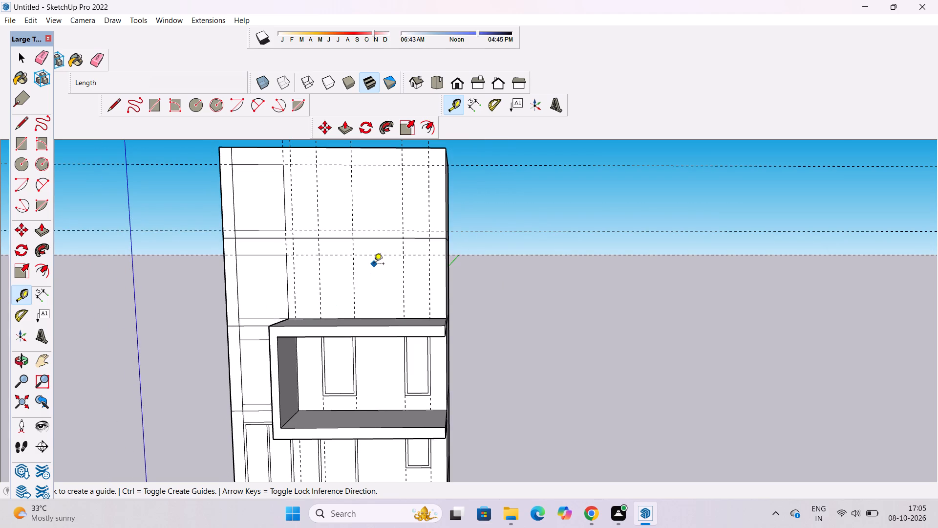
key(space)
key(o)
drag(364, 307, 336, 267)
drag(337, 264, 354, 256)
shift+drag(307, 256, 352, 275)
scroll(356, 261, up, 3)
drag(330, 266, 335, 284)
shift+drag(335, 284, 312, 295)
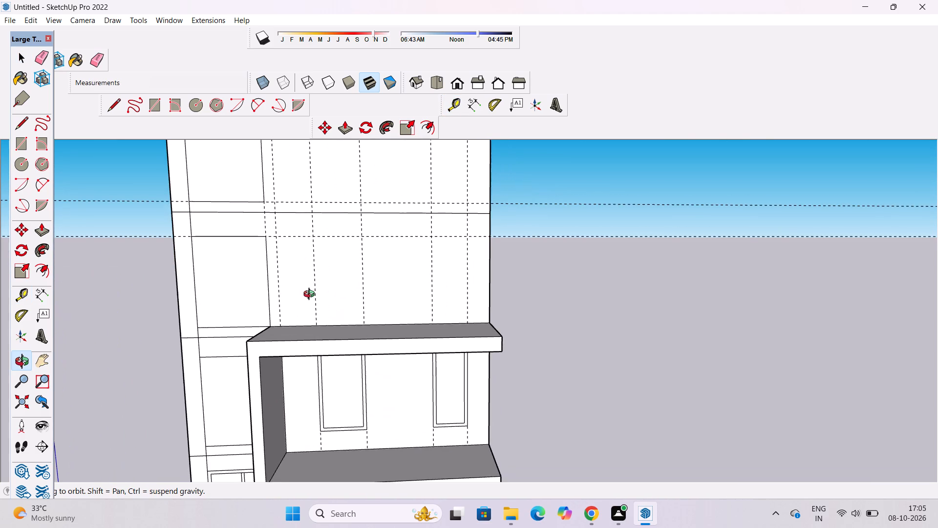
drag(311, 295, 323, 294)
shift+drag(323, 294, 303, 286)
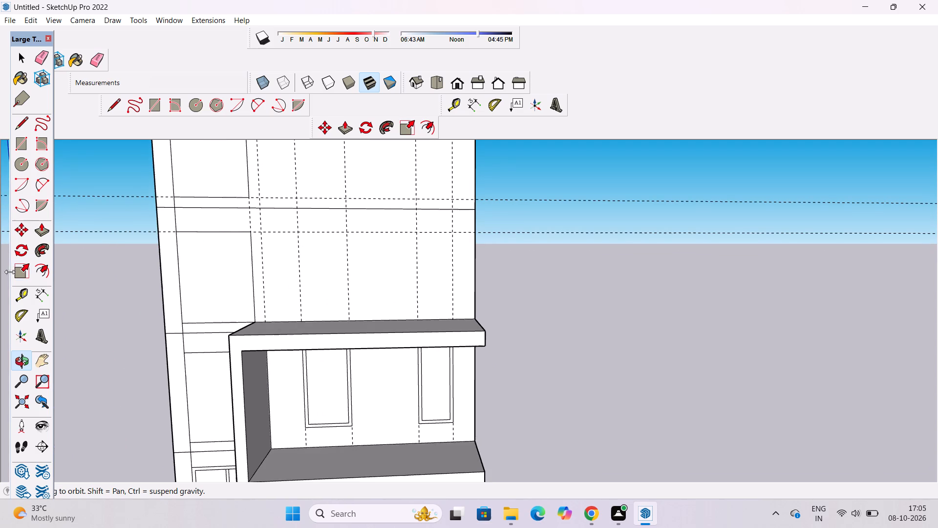
click(21, 293)
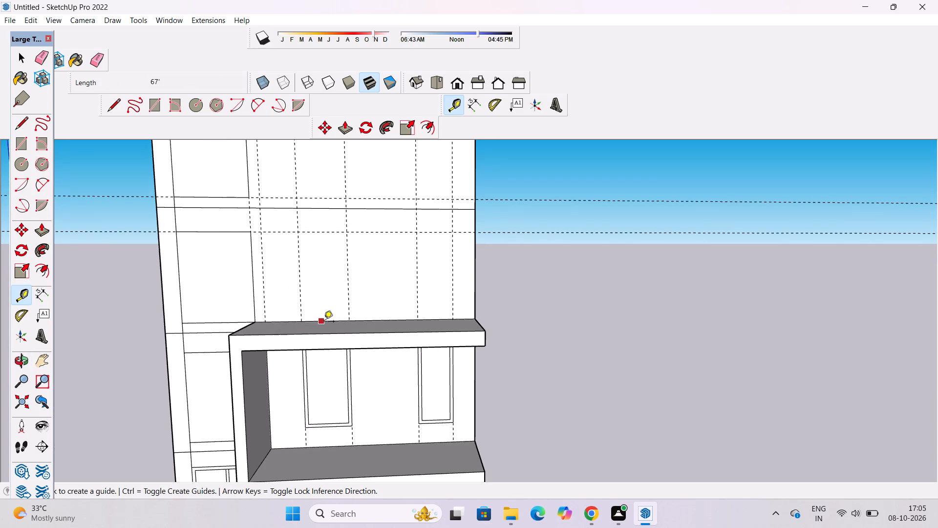
key(space)
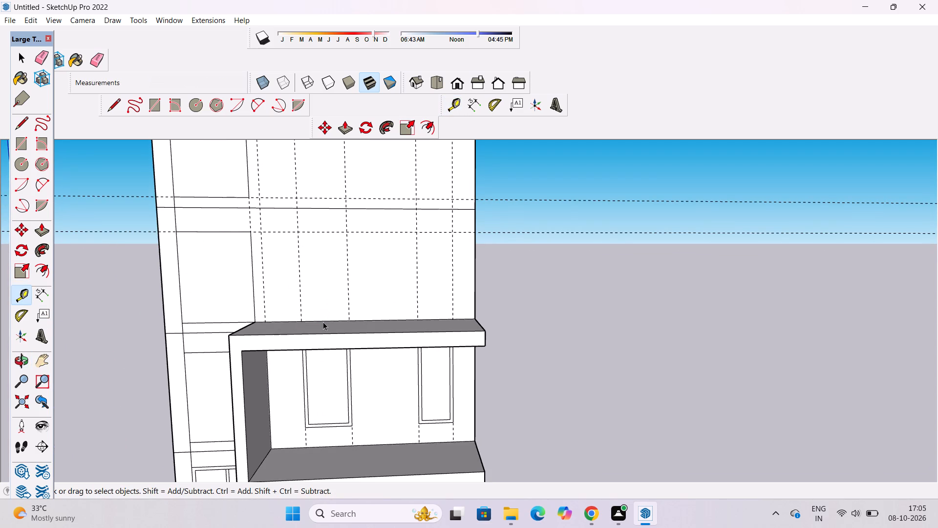
key(space)
key(o)
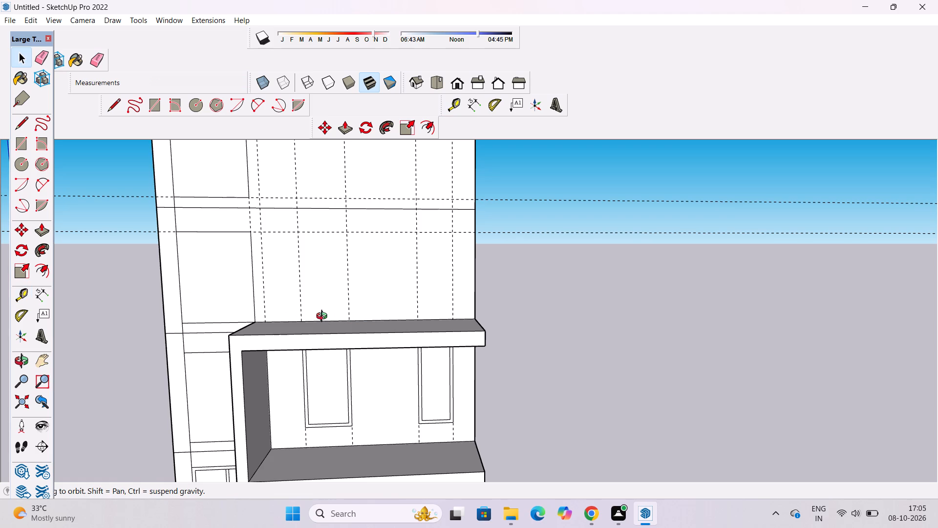
scroll(324, 317, down, 2)
shift+drag(321, 321, 326, 352)
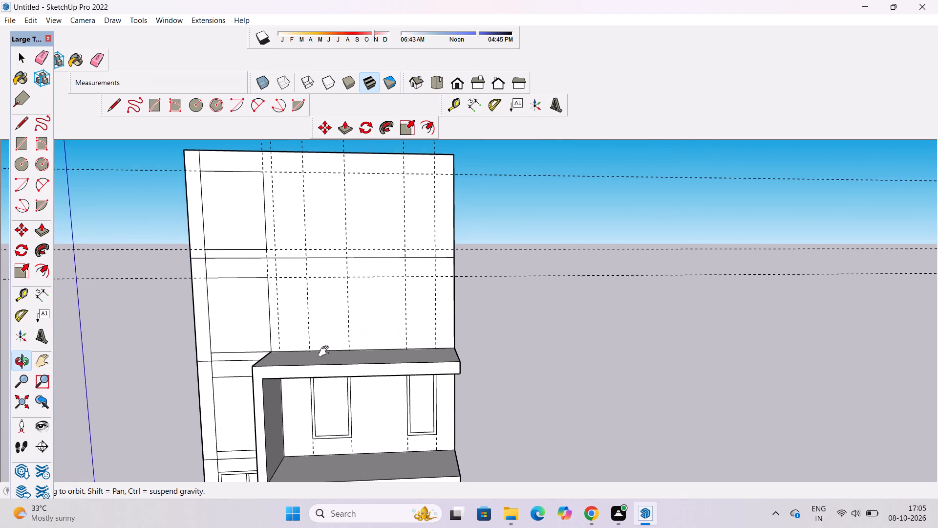
scroll(322, 308, up, 3)
shift+drag(322, 308, 306, 319)
shift+drag(305, 320, 302, 310)
shift+drag(302, 310, 306, 328)
drag(306, 328, 305, 324)
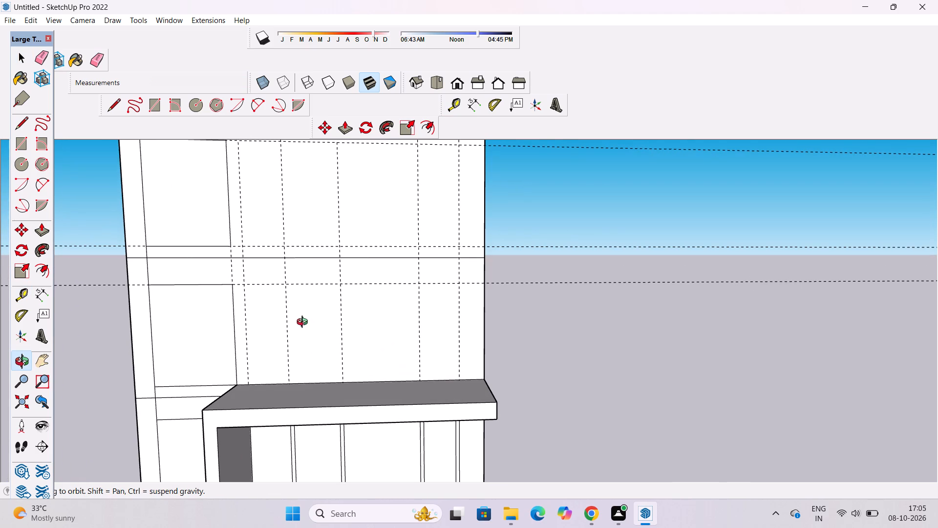
Place a horizontal guide 3' above the line where the surround's top meets the fourth-storey wall.
key(r)
key(space)
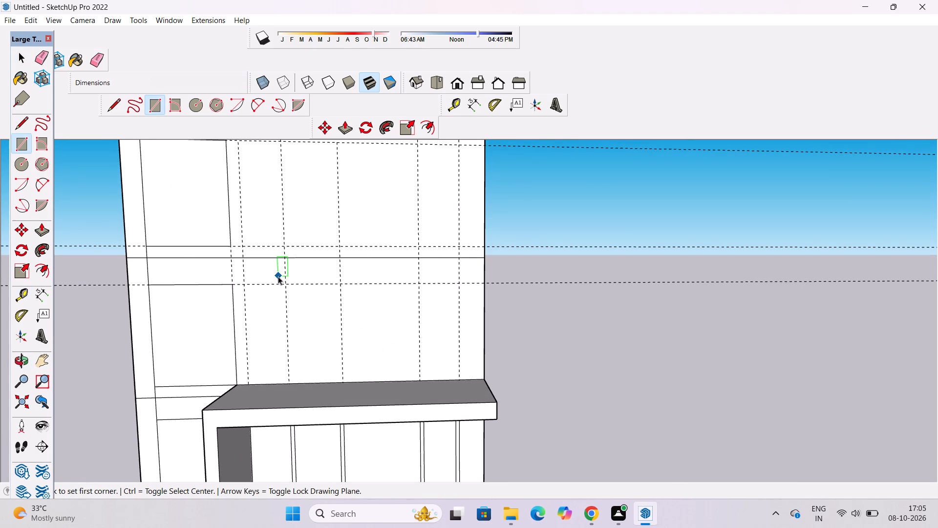
key(t)
click(315, 382)
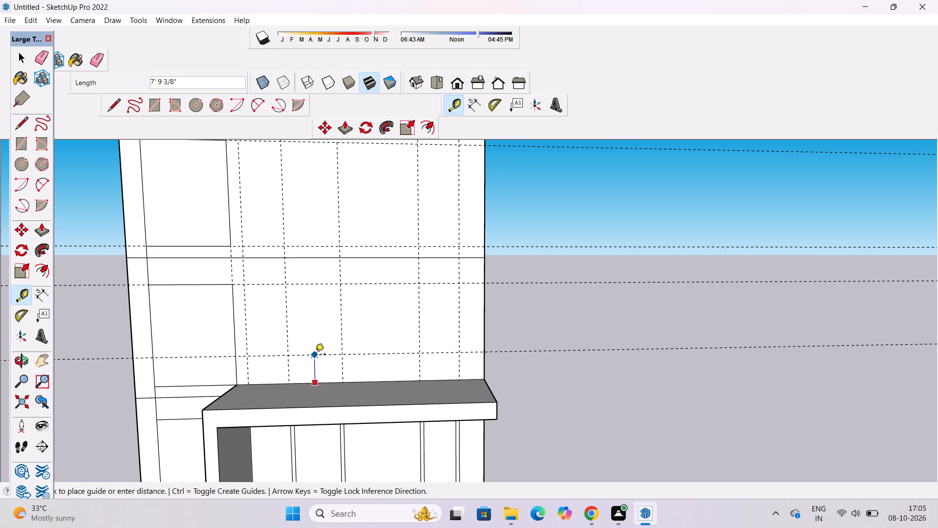
text(3')
key(Return)
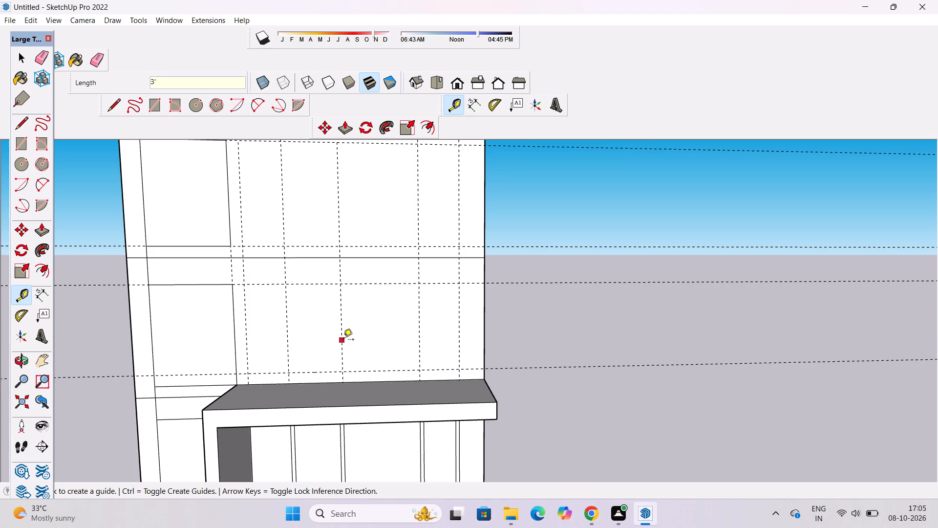
Draw the fourth-storey's left window outline between the guides as a rectangle 24' by about 14' 4".
key(space)
key(r)
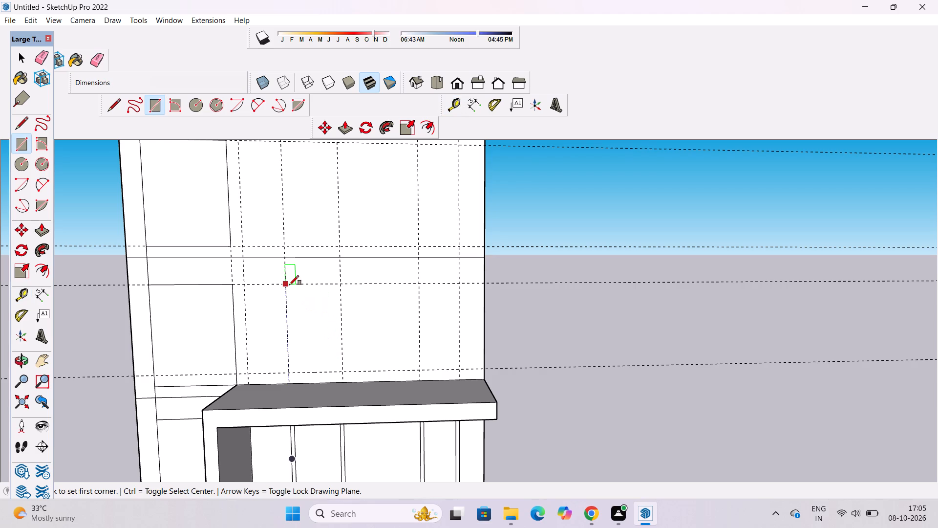
click(289, 285)
click(341, 374)
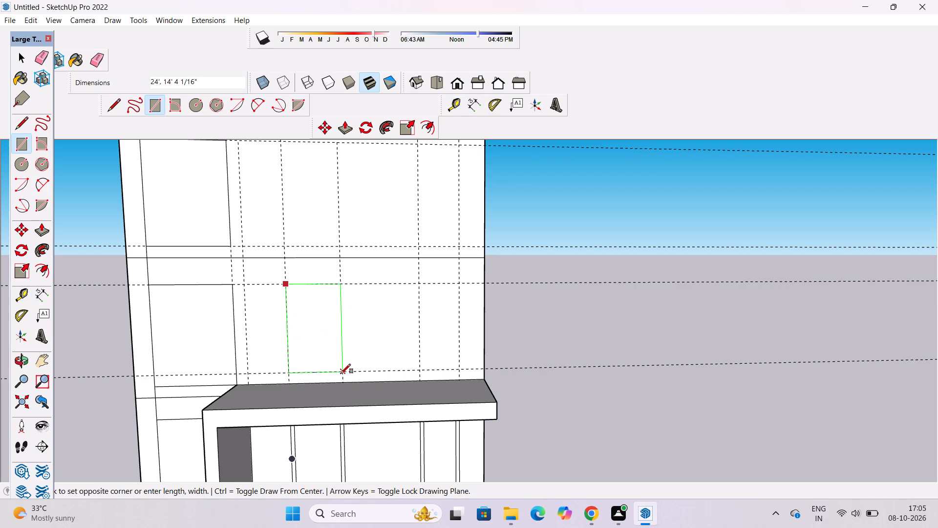
Draw the fourth-storey's right window outline between the guides as a rectangle 24' by 11'.
scroll(290, 352, down, 4)
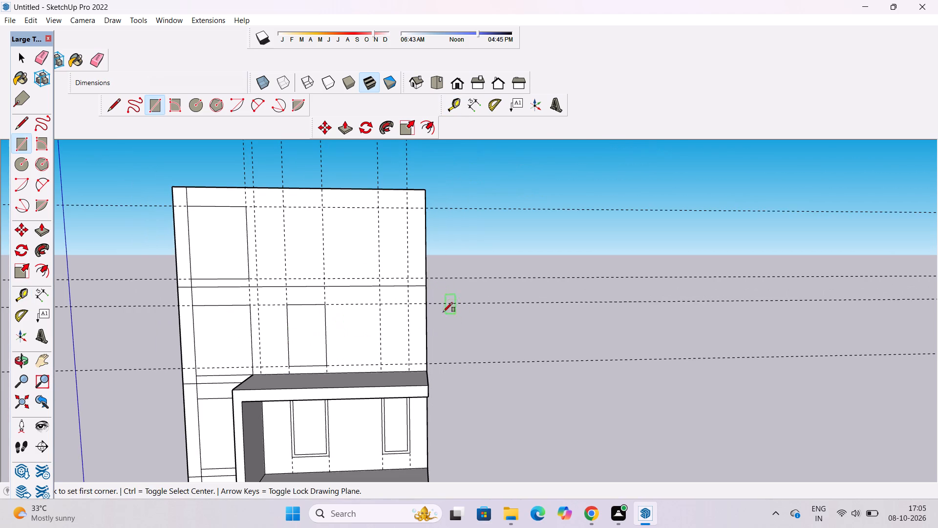
scroll(422, 306, up, 4)
scroll(379, 314, up, 9)
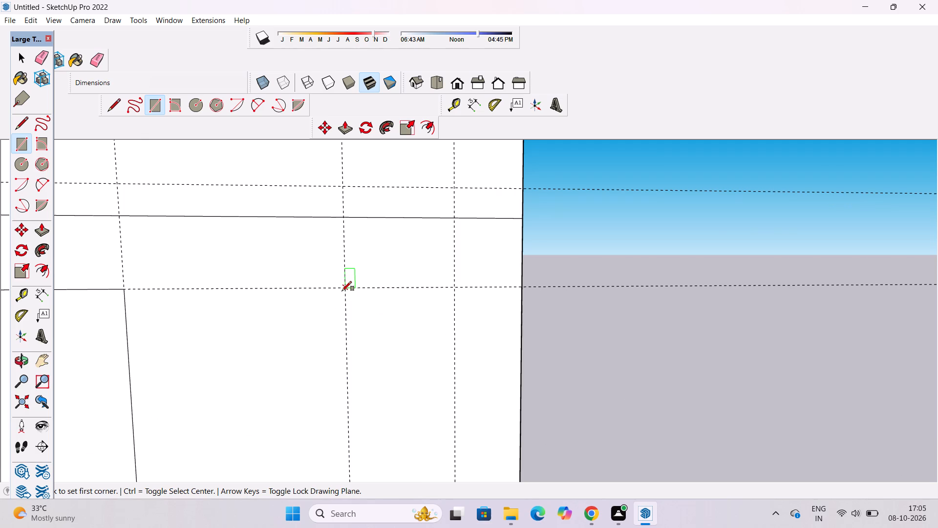
click(346, 289)
scroll(346, 289, down, 6)
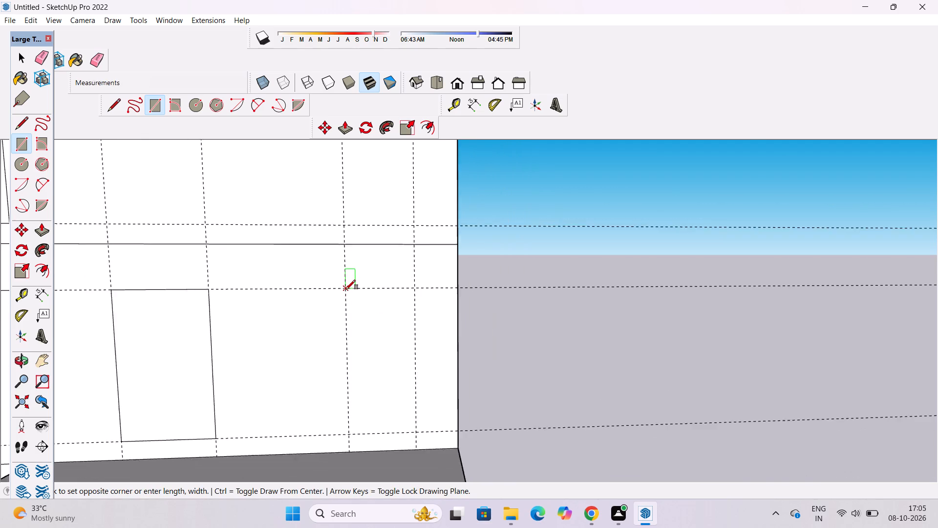
scroll(346, 289, down, 3)
scroll(378, 369, up, 4)
click(404, 396)
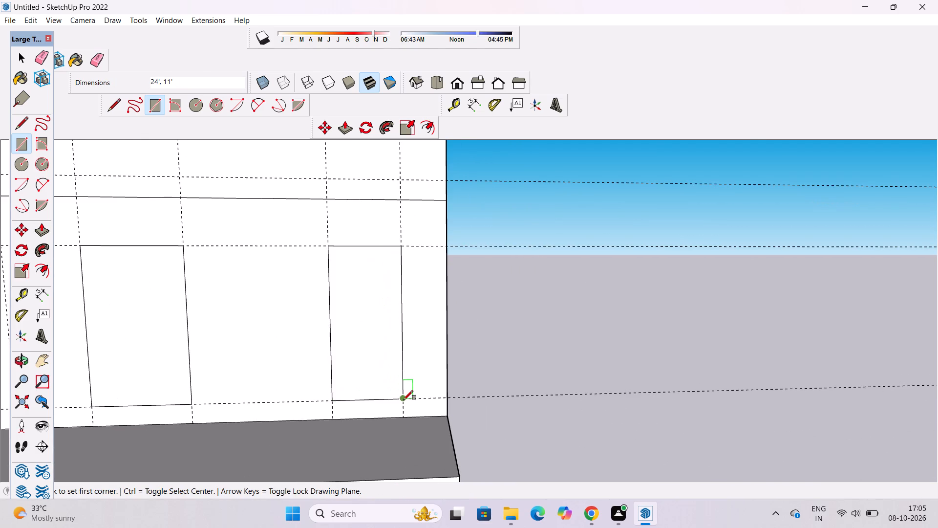
Offset the fourth-storey's right window outline inward by 1' to form its frame.
scroll(404, 401, down, 4)
key(space)
key(o)
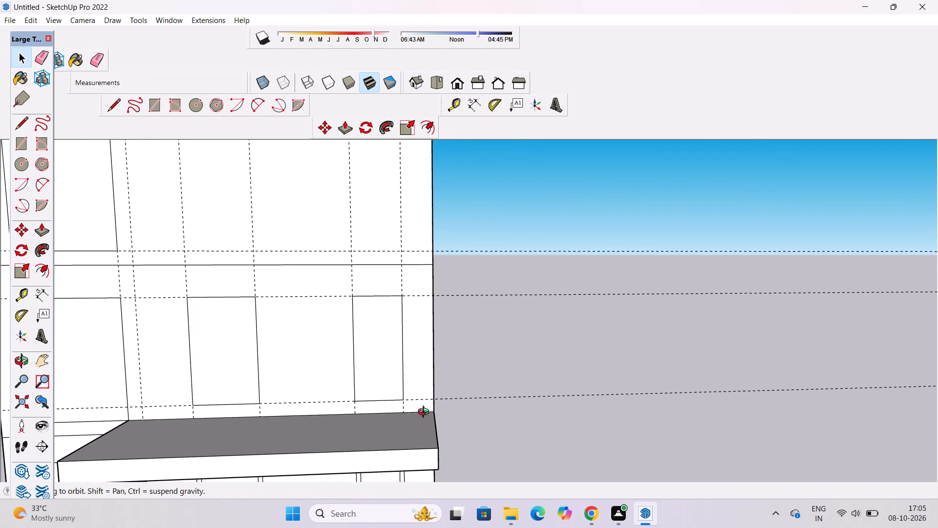
key(f)
scroll(350, 348, up, 2)
click(392, 294)
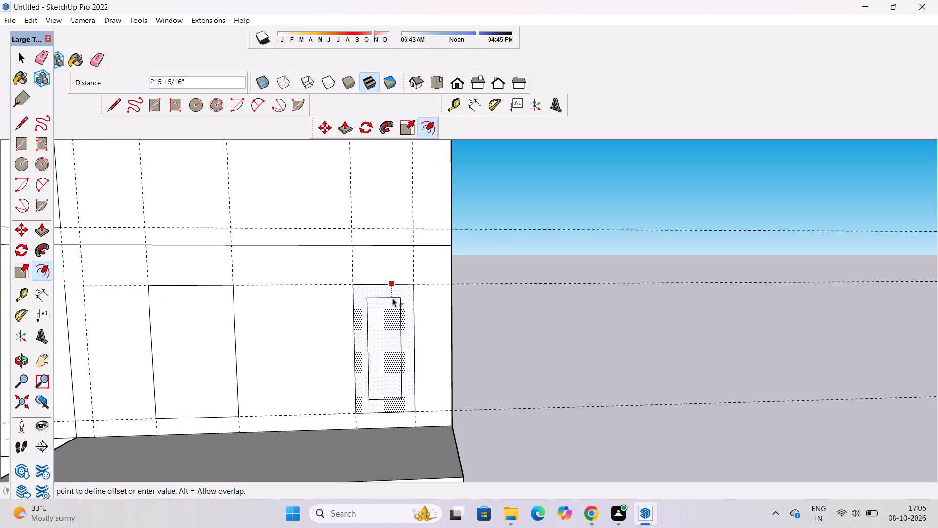
text(1')
key(Return)
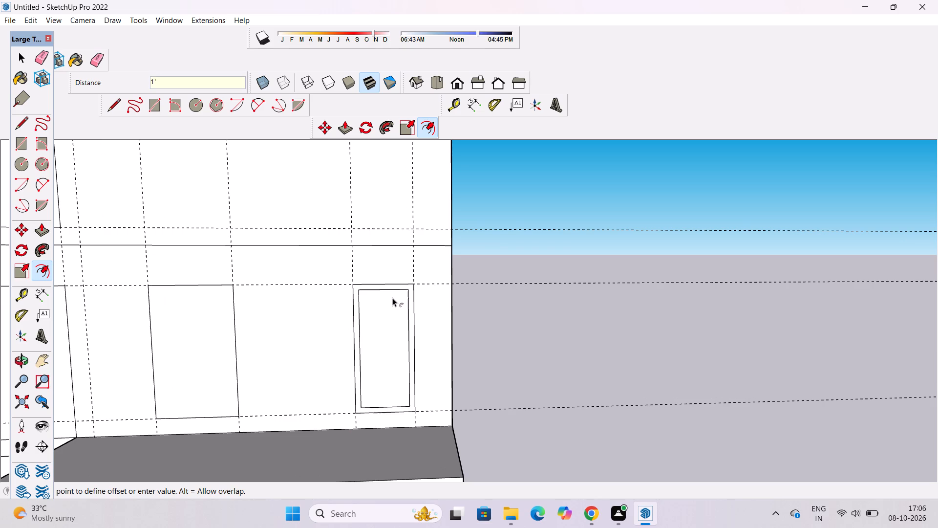
Offset the fourth-storey's left window outline inward by 1', matching the right window's frame.
scroll(393, 304, down, 4)
scroll(231, 298, up, 4)
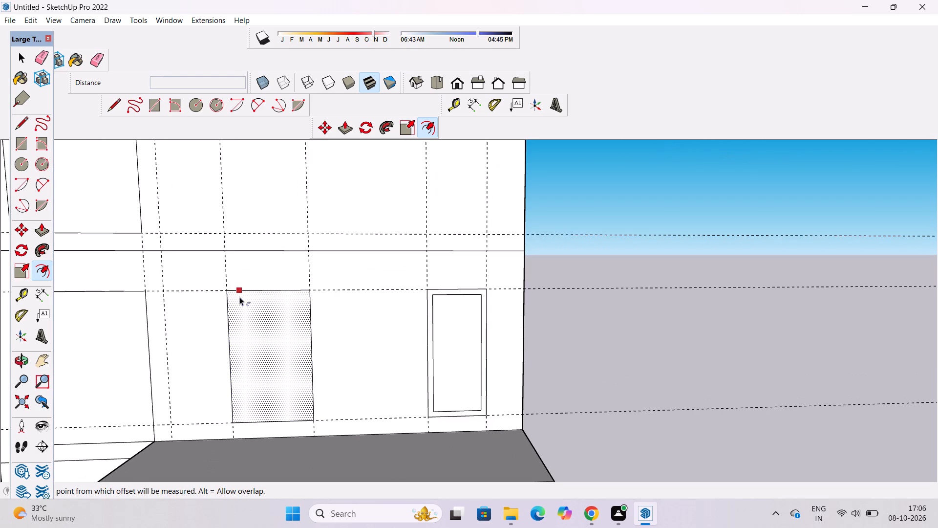
click(239, 297)
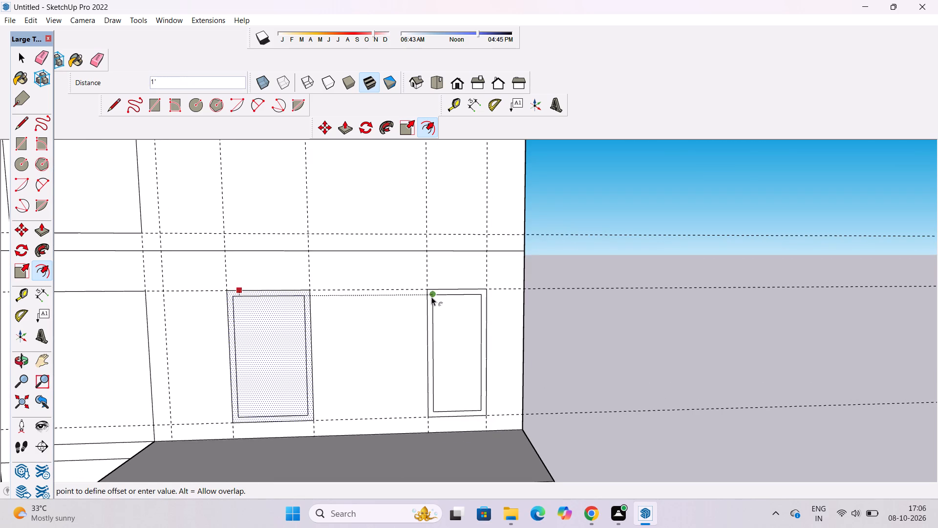
click(435, 297)
scroll(337, 316, down, 5)
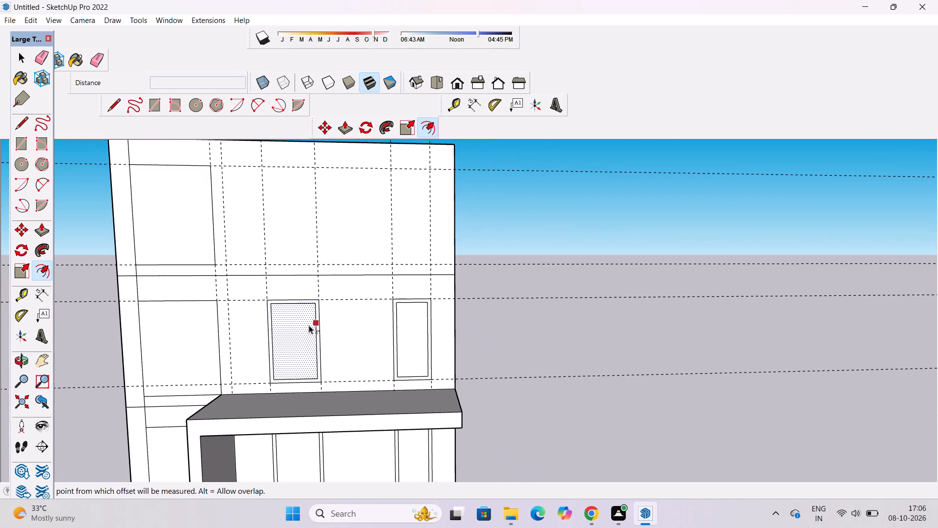
Examine the fourth-storey windows from several angles, comparing them with the third-storey windows below.
key(space)
key(o)
scroll(331, 289, down, 4)
drag(442, 326, 366, 335)
drag(336, 344, 539, 346)
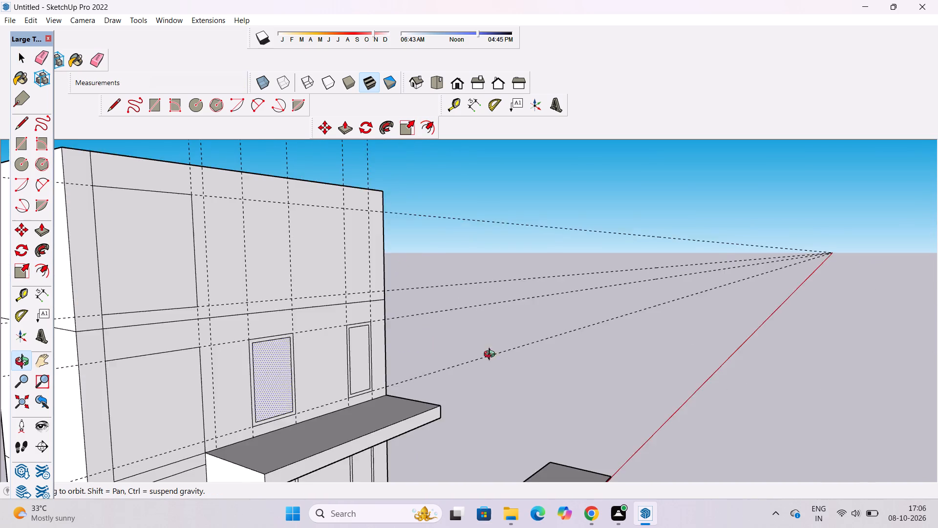
shift+drag(365, 384, 534, 311)
drag(502, 320, 383, 357)
shift+drag(410, 345, 300, 354)
key(space)
click(531, 283)
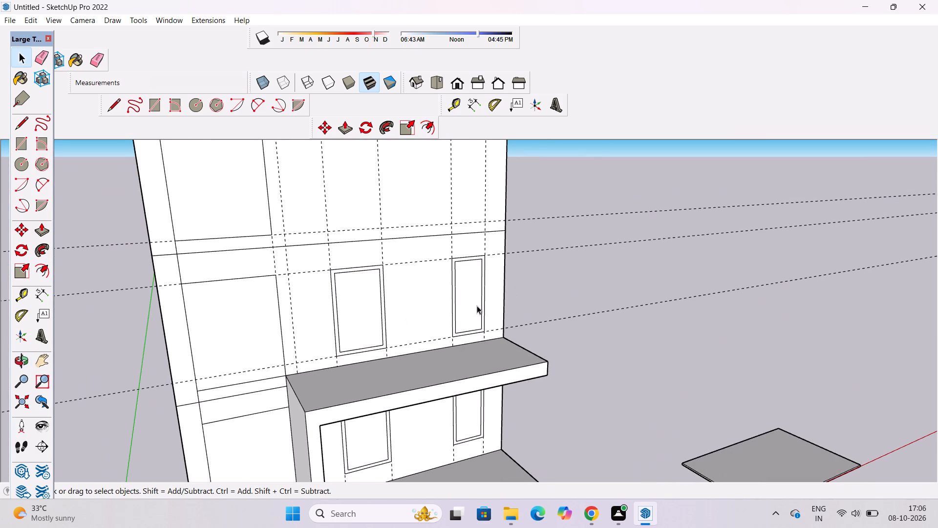
key(o)
scroll(468, 307, down, 2)
drag(469, 310, 469, 326)
drag(469, 326, 455, 286)
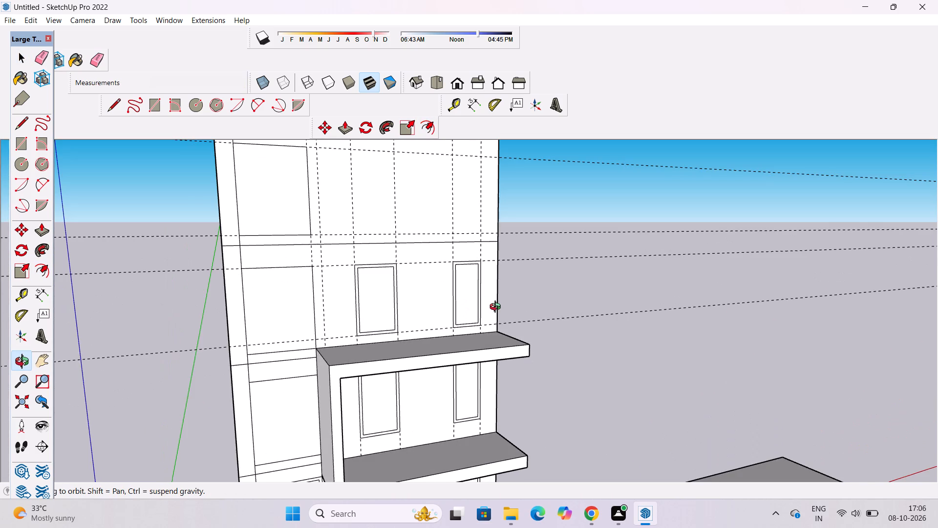
drag(498, 308, 503, 314)
drag(503, 314, 469, 306)
drag(469, 305, 469, 314)
drag(490, 322, 468, 317)
drag(467, 317, 456, 334)
scroll(454, 332, down, 2)
shift+drag(461, 318, 444, 329)
drag(444, 329, 385, 341)
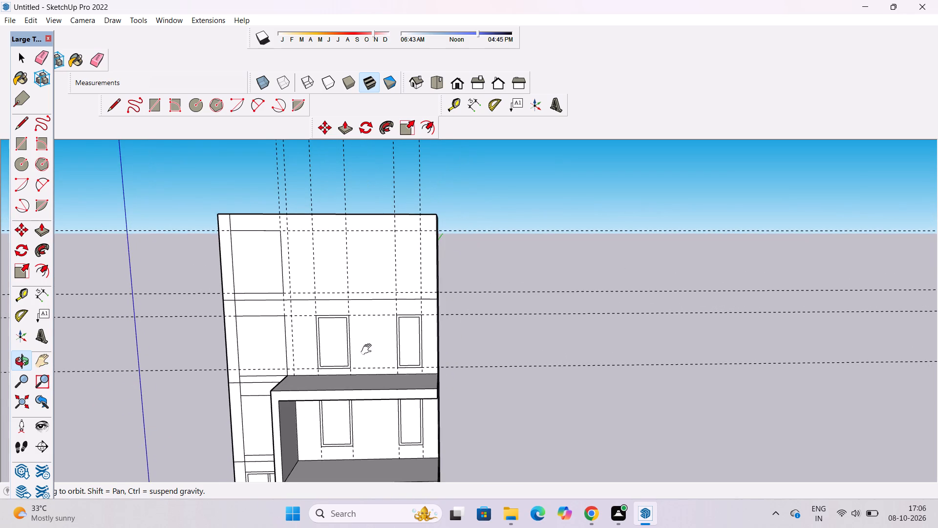
shift+drag(368, 350, 429, 351)
shift+drag(418, 362, 471, 344)
drag(466, 344, 478, 343)
Erase the two horizontal guides running along the top and bottom of the fourth-storey windows.
key(e)
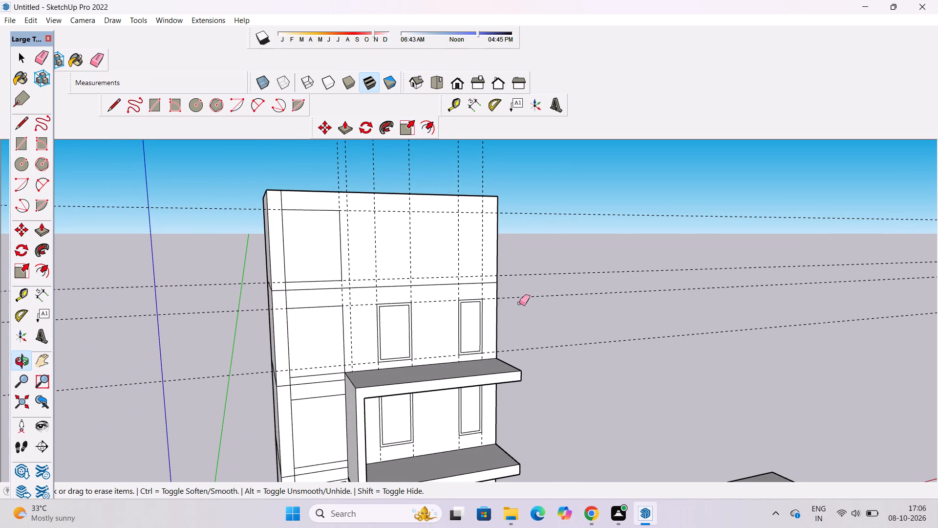
drag(526, 299, 538, 349)
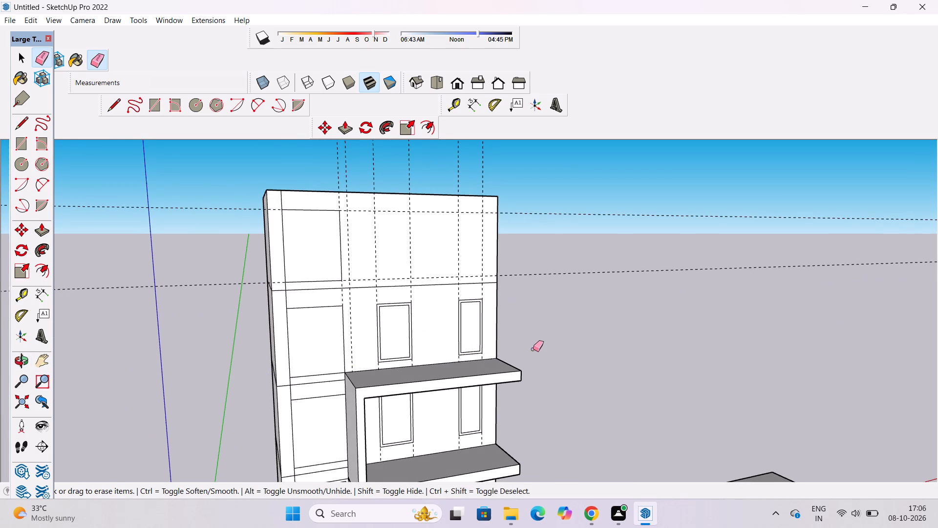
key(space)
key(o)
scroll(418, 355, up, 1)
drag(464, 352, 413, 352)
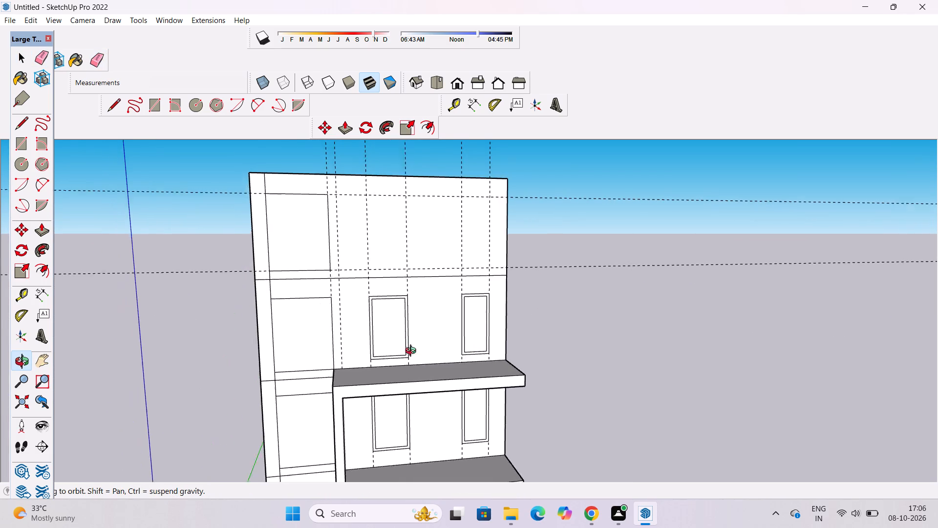
Examine the blank fifth-storey wall and its guides from several angles, comparing them with the fourth-storey windows below.
drag(413, 352, 367, 352)
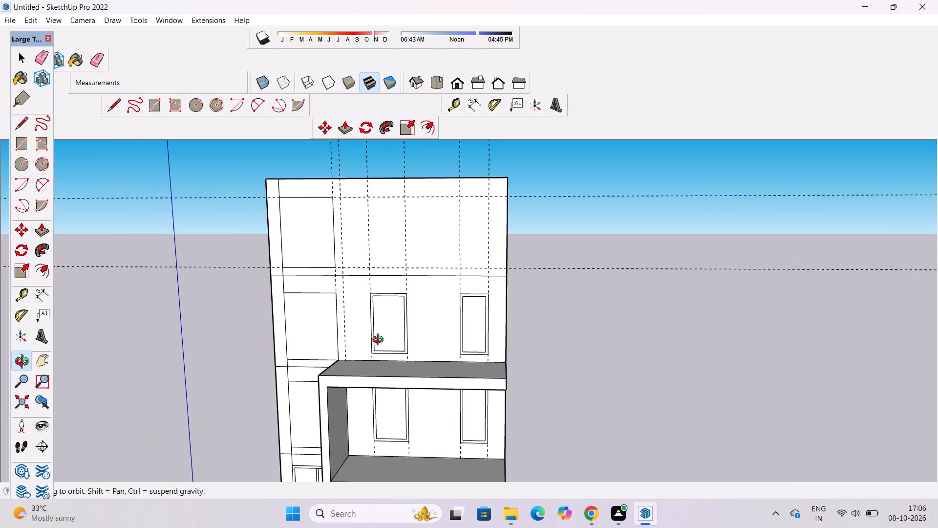
scroll(380, 337, up, 2)
shift+drag(380, 340, 388, 377)
drag(367, 383, 397, 376)
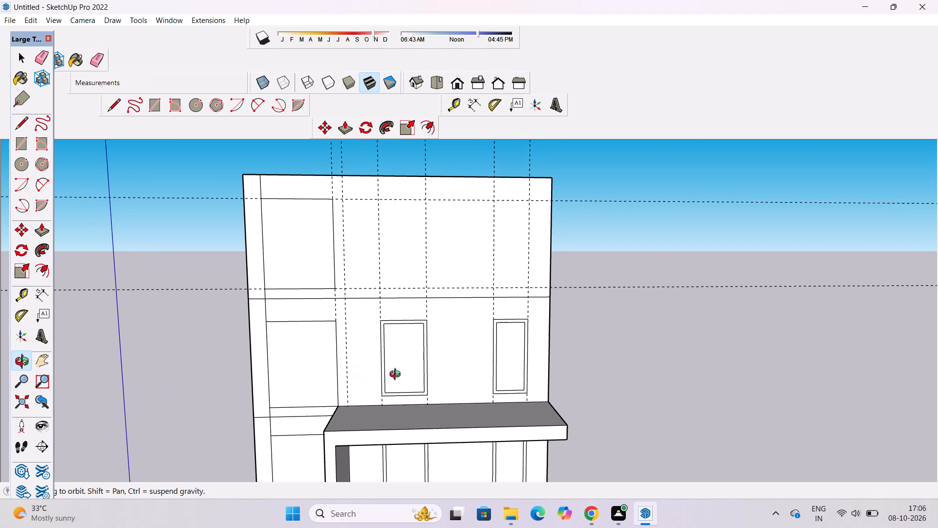
shift+drag(386, 374, 393, 386)
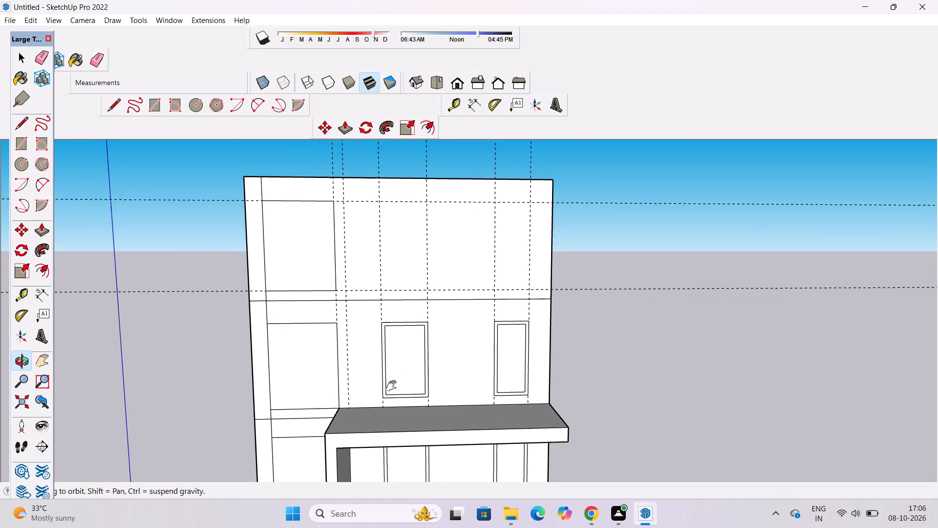
shift+drag(393, 386, 395, 389)
drag(378, 397, 376, 334)
scroll(376, 330, down, 6)
drag(386, 349, 395, 377)
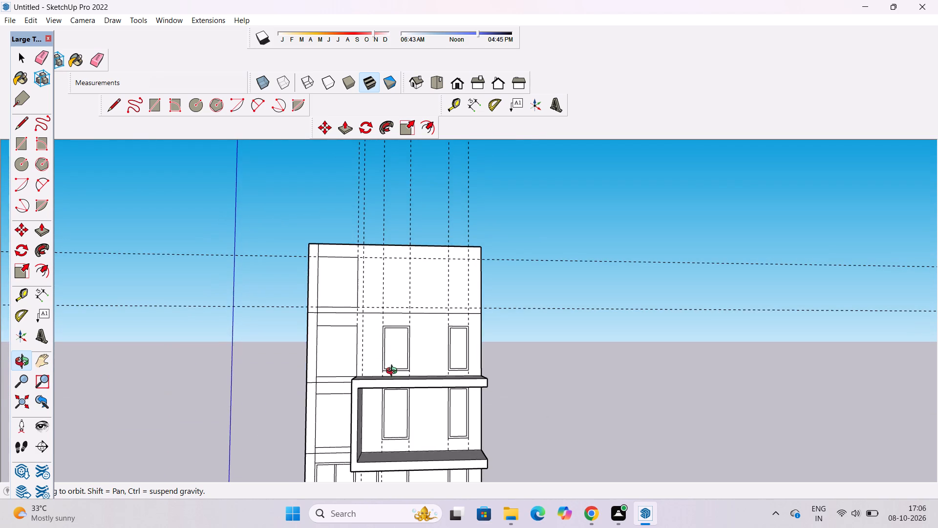
shift+drag(399, 359, 406, 384)
shift+drag(406, 375, 415, 409)
scroll(401, 393, up, 6)
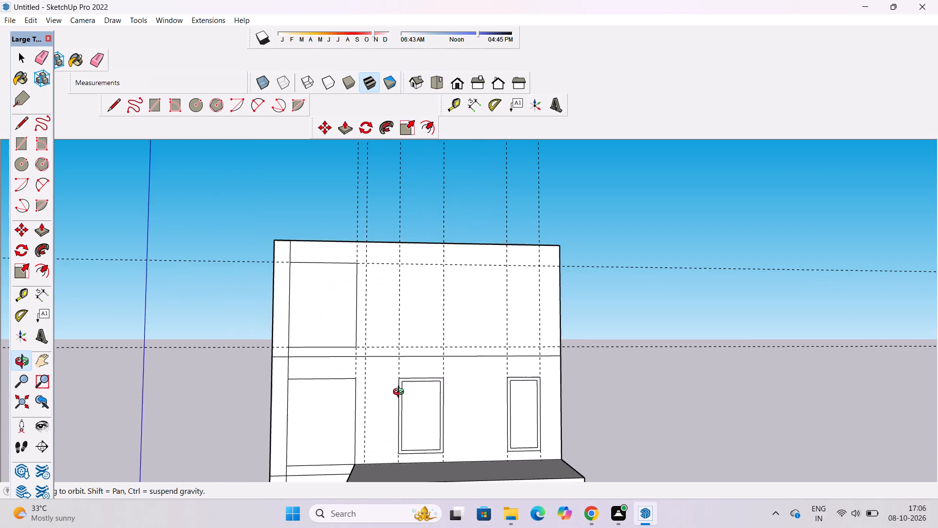
shift+drag(401, 396, 380, 404)
drag(379, 404, 370, 404)
shift+drag(384, 403, 380, 404)
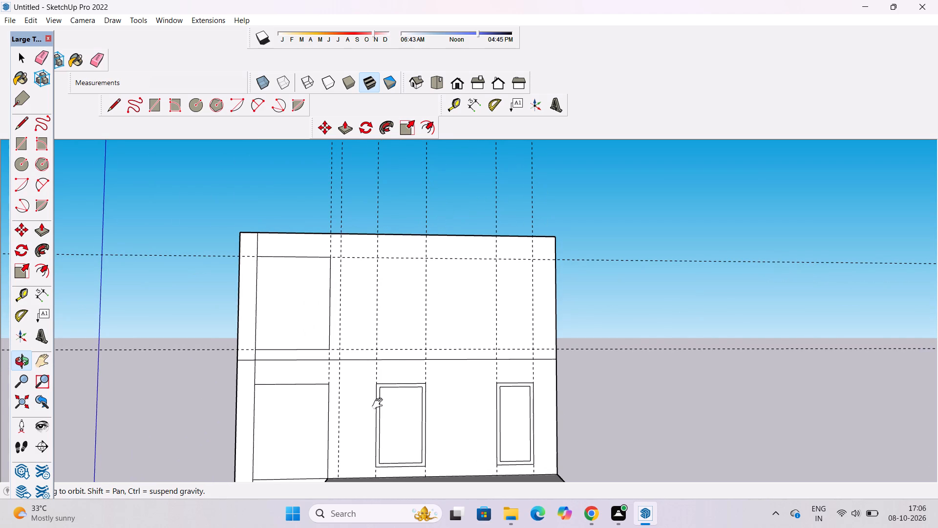
shift+drag(380, 404, 364, 426)
scroll(364, 394, up, 1)
shift+drag(361, 396, 365, 374)
drag(365, 374, 347, 382)
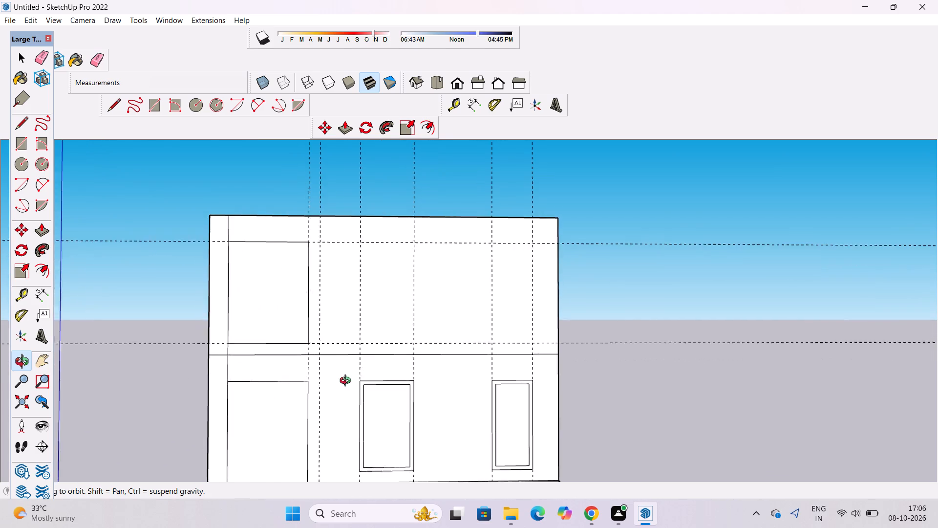
drag(347, 382, 347, 382)
shift+drag(350, 374, 356, 402)
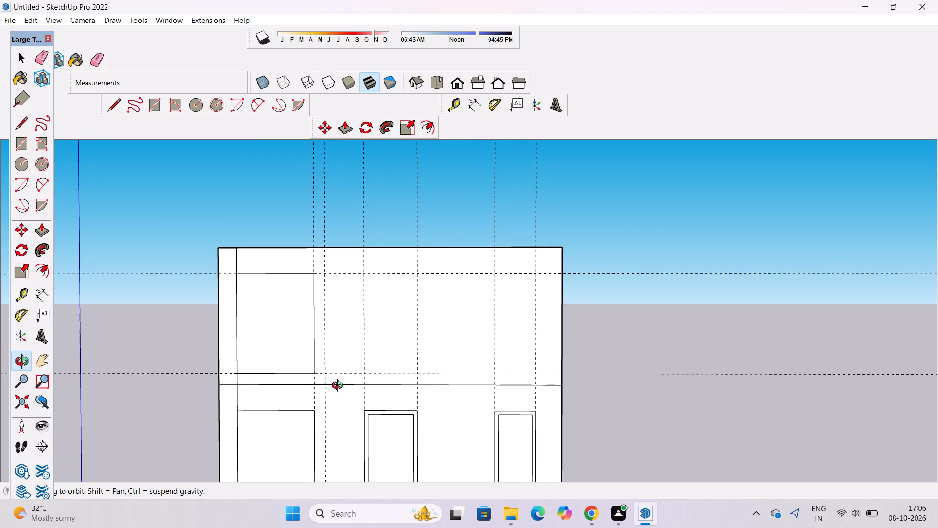
shift+drag(358, 387, 363, 404)
drag(363, 404, 353, 406)
scroll(359, 397, up, 1)
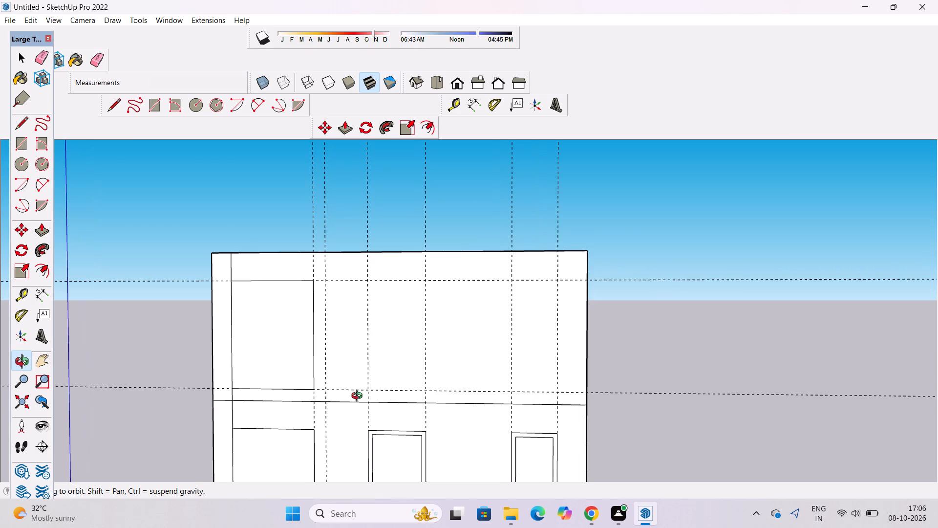
drag(359, 397, 357, 401)
scroll(359, 400, up, 1)
drag(359, 400, 353, 405)
drag(353, 405, 350, 410)
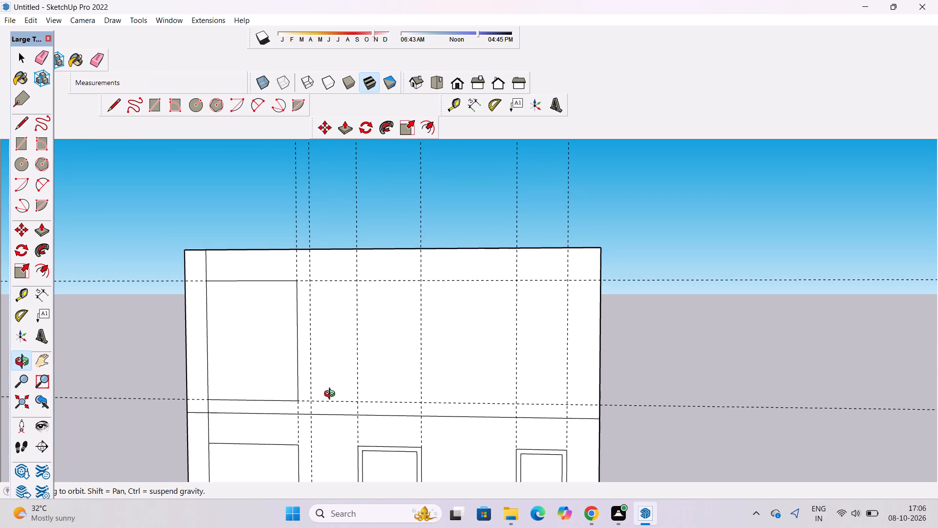
shift+drag(332, 394, 333, 406)
shift+click(333, 406)
shift+drag(333, 406, 324, 406)
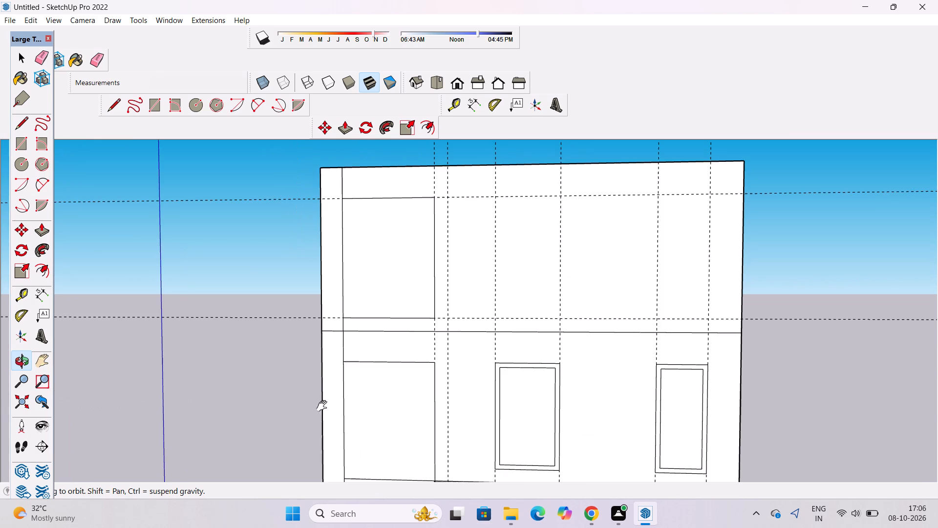
shift+drag(324, 406, 315, 407)
shift+drag(380, 386, 316, 408)
drag(363, 401, 400, 399)
shift+drag(398, 399, 321, 418)
shift+drag(413, 385, 385, 396)
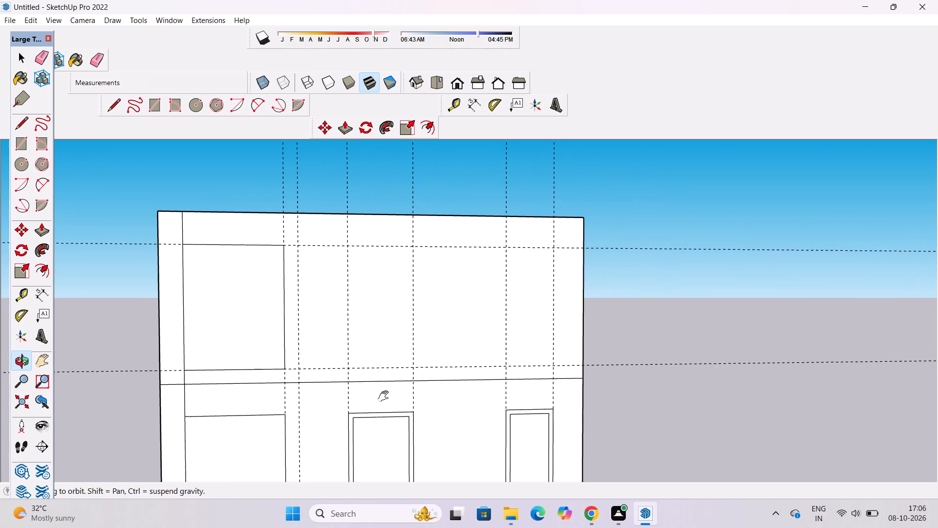
shift+drag(385, 396, 363, 401)
shift+drag(362, 401, 362, 413)
shift+scroll(335, 369, up, 1)
shift+drag(335, 369, 340, 392)
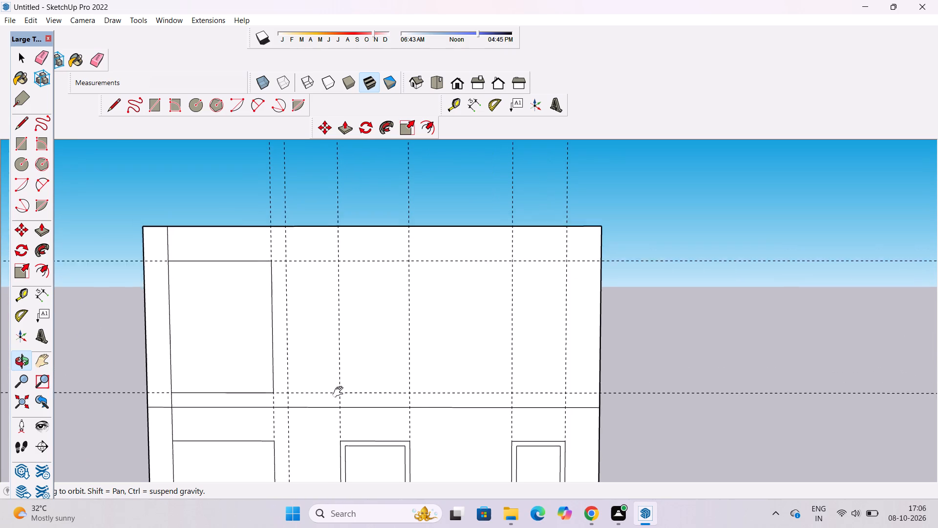
shift+drag(340, 392, 342, 400)
shift+scroll(340, 398, up, 2)
shift+drag(340, 395, 341, 401)
shift+click(341, 402)
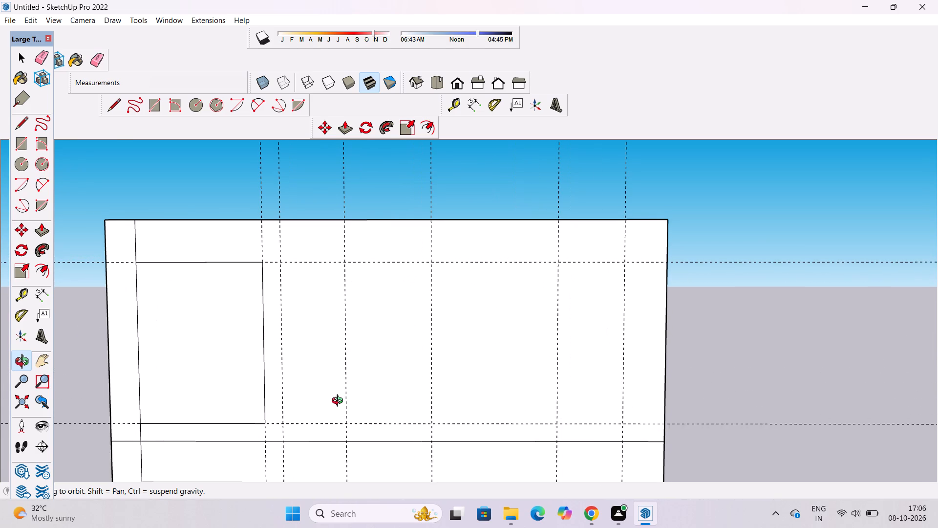
Draw a 27' by 14' 4 1/16" rectangle on the fifth storey between the guides, above the fourth-storey's left window.
key(l)
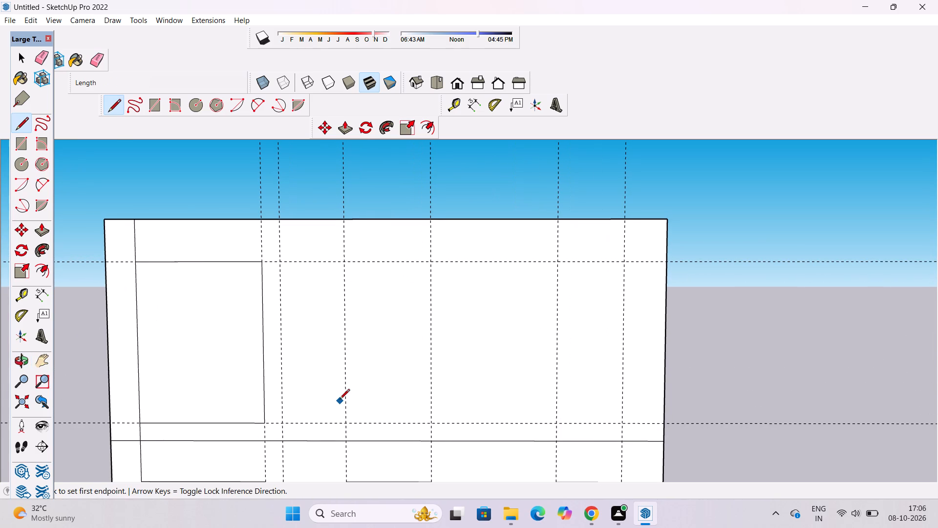
key(space)
key(r)
click(344, 263)
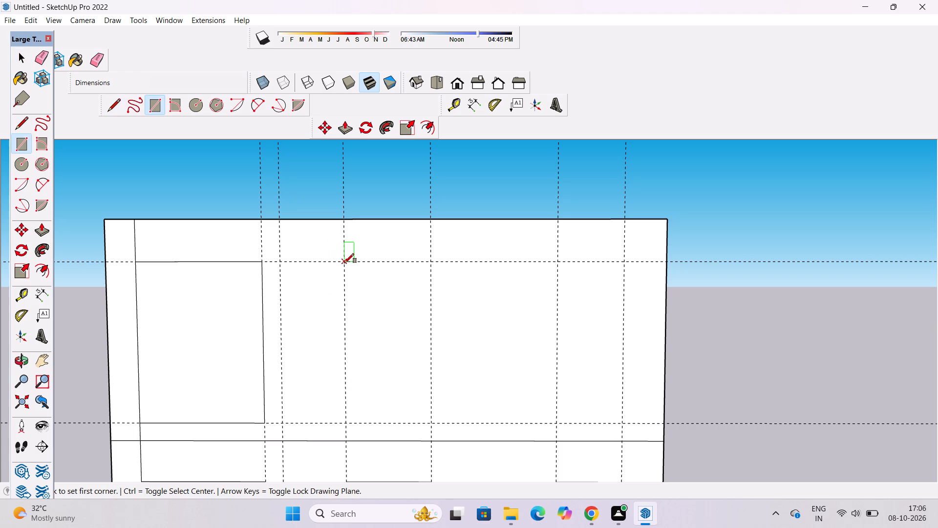
click(431, 423)
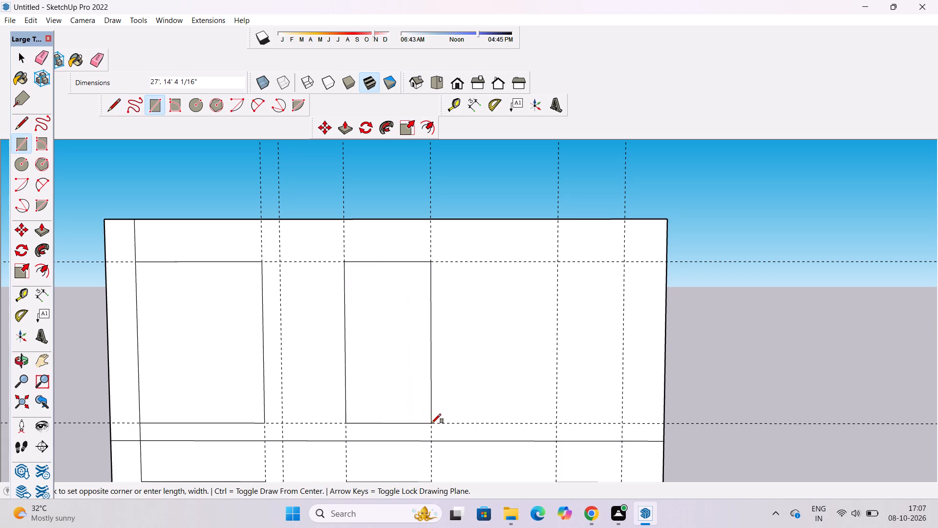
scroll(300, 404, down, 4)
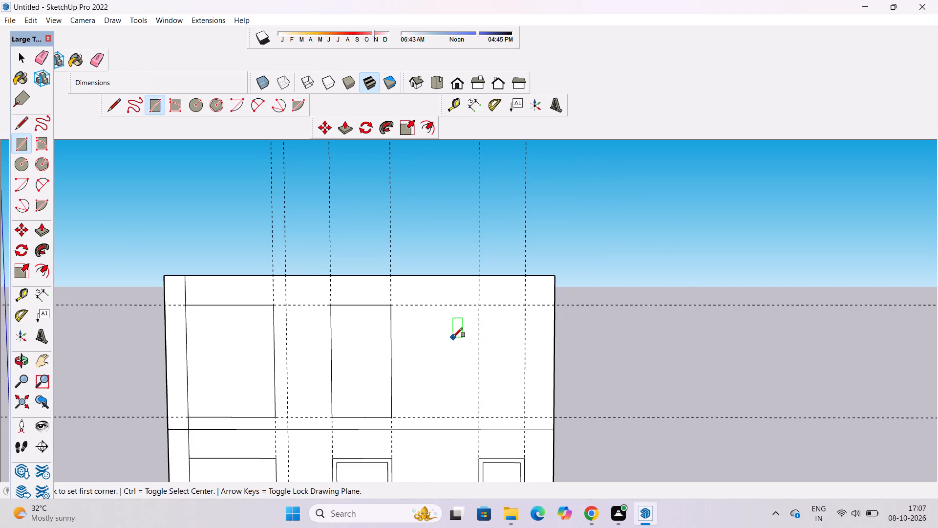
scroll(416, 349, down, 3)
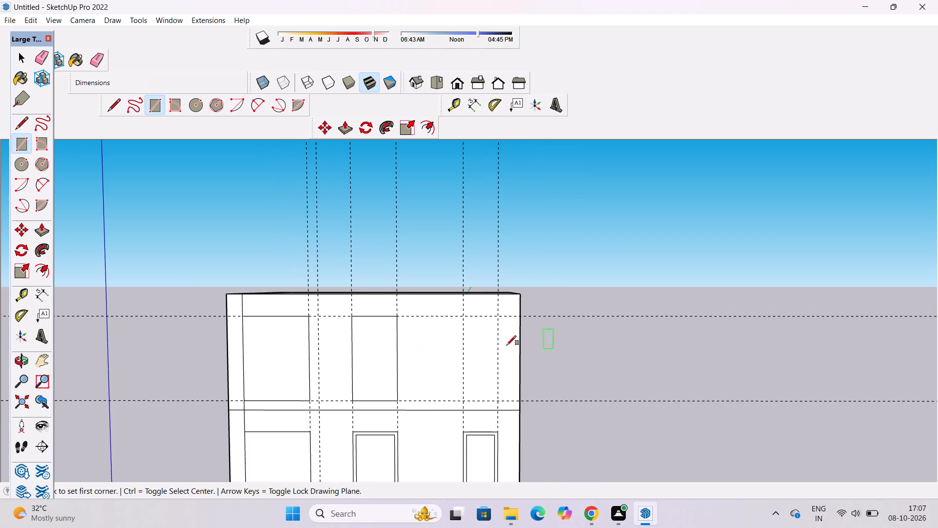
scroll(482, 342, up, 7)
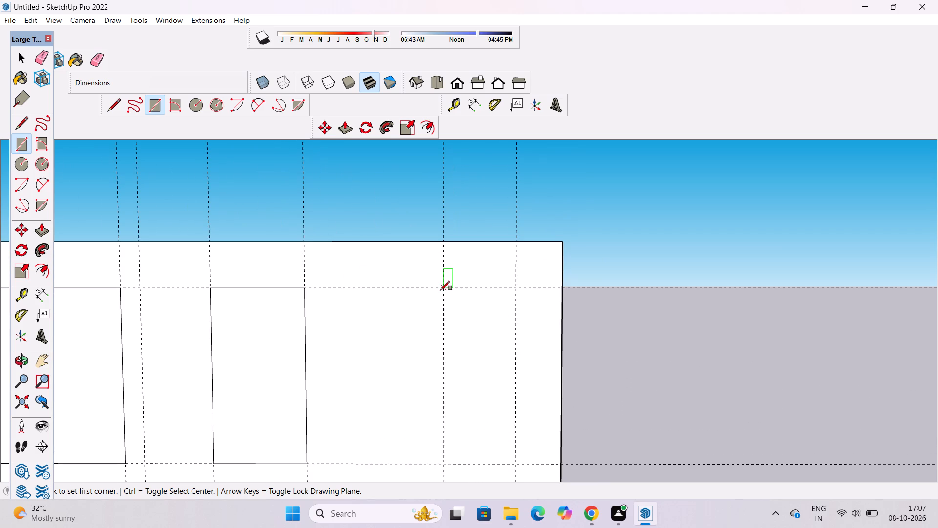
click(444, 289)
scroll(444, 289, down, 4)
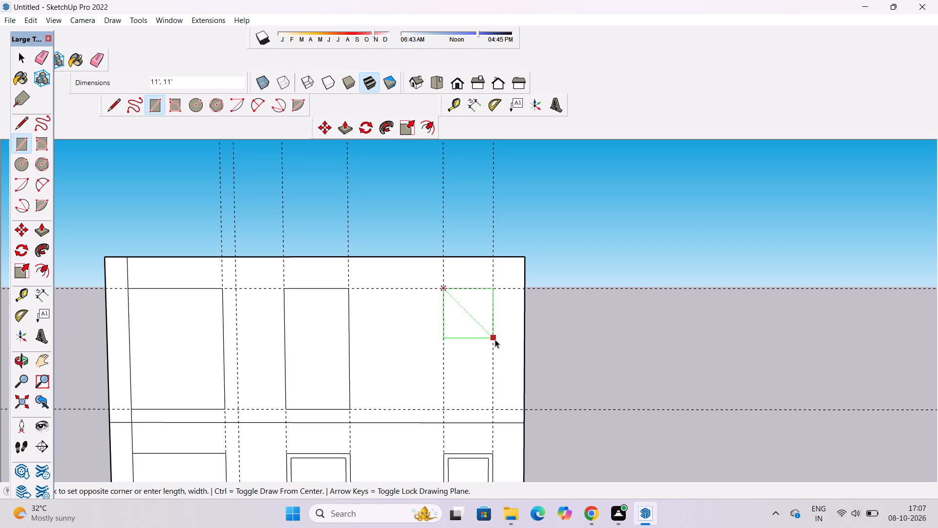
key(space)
Place a horizontal guide 11' below the fifth storey's upper horizontal guide.
text(t)
click(466, 289)
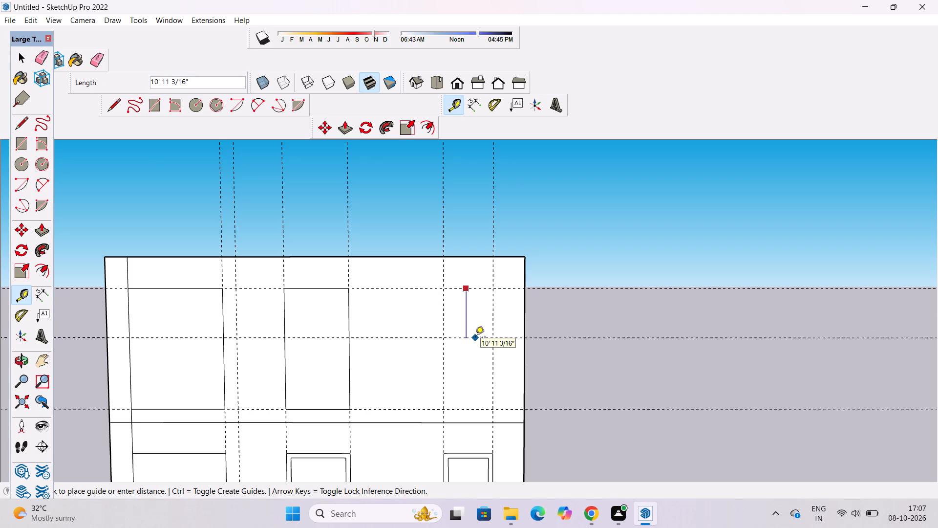
text(11')
key(Return)
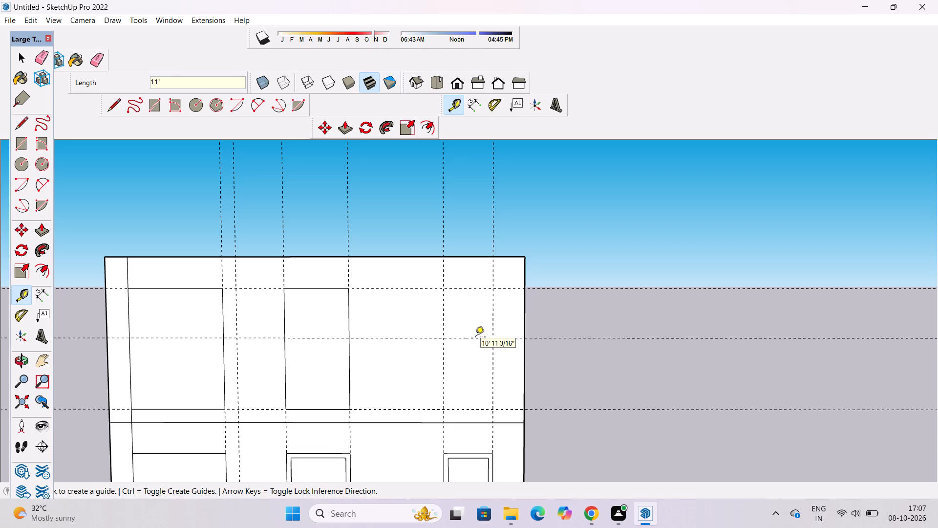
Draw an 11' by 11' rectangle between the guides on the fifth storey, above the fourth-storey's right window.
click(150, 105)
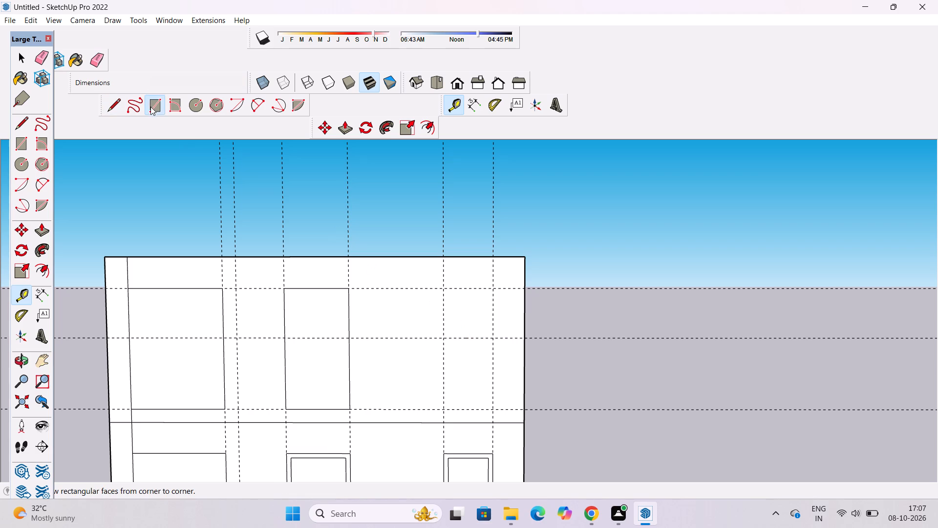
click(446, 288)
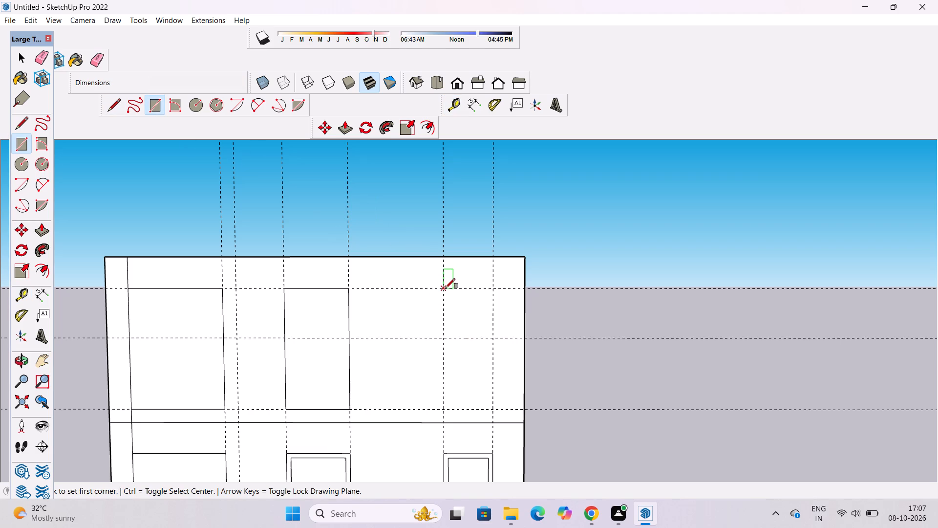
click(494, 337)
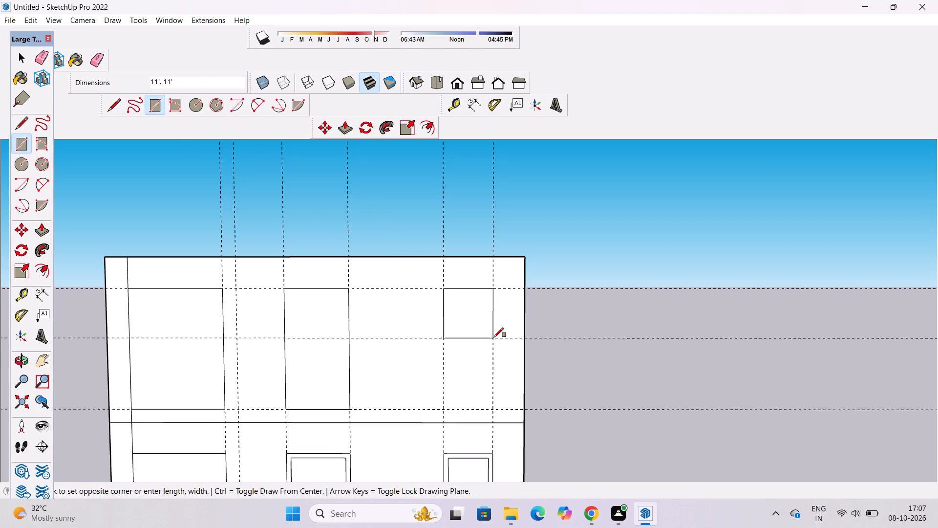
key(space)
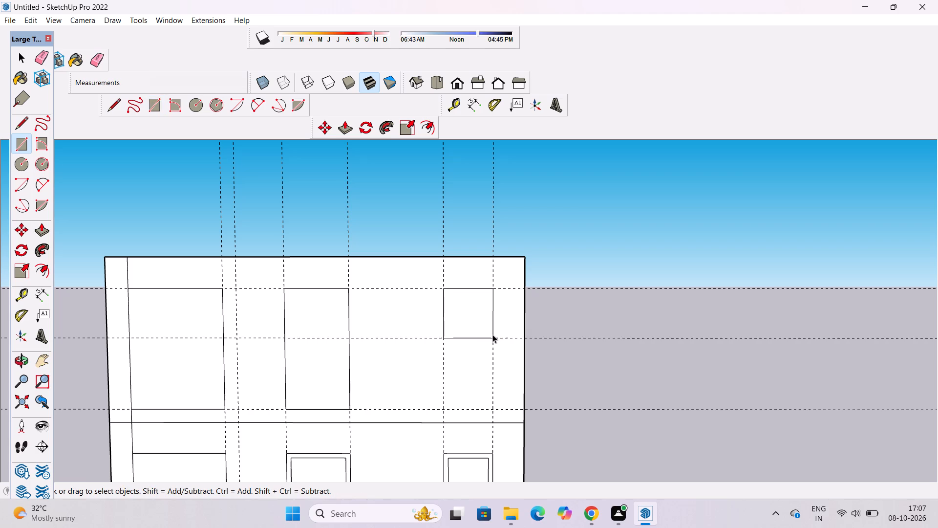
Erase the two horizontal guides running along the top and bottom of the 11' square window outline.
text(e)
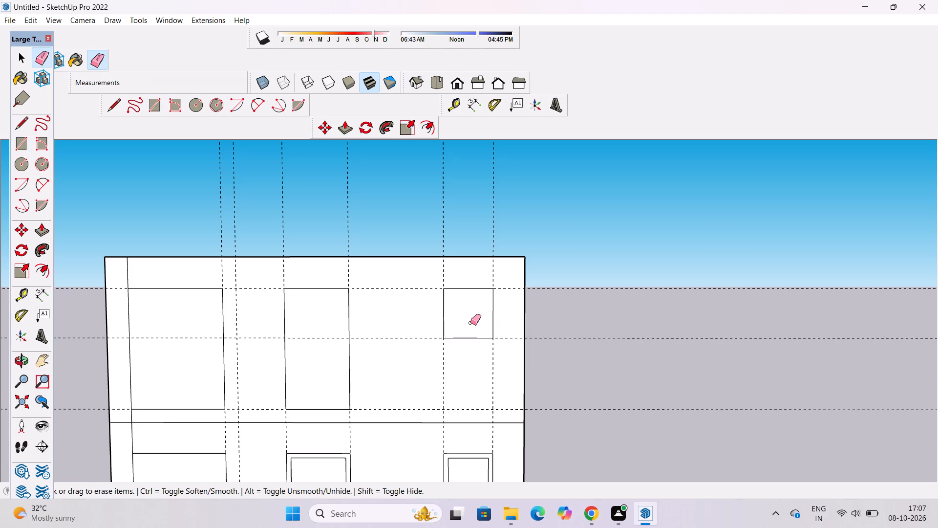
scroll(468, 331, down, 2)
drag(547, 288, 553, 344)
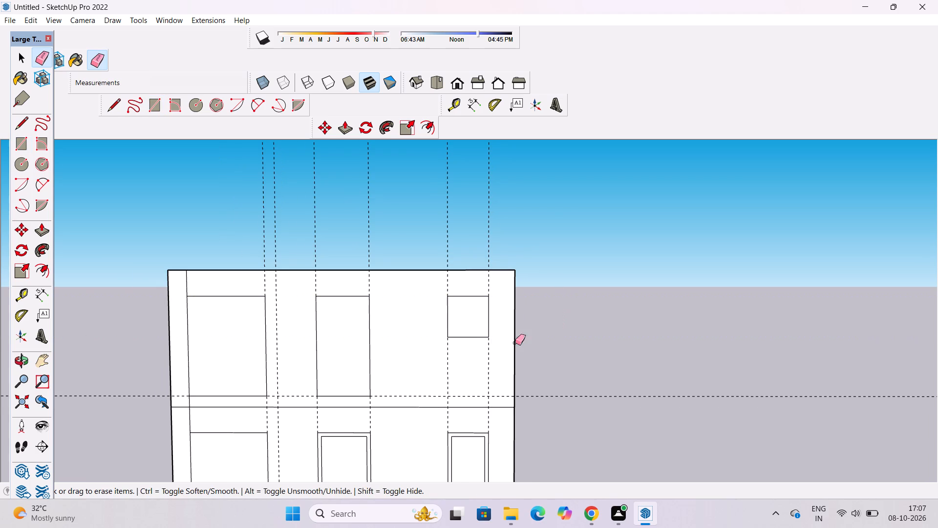
Examine the two fifth-storey window outlines from several angles, comparing them with the windows below.
scroll(458, 342, down, 1)
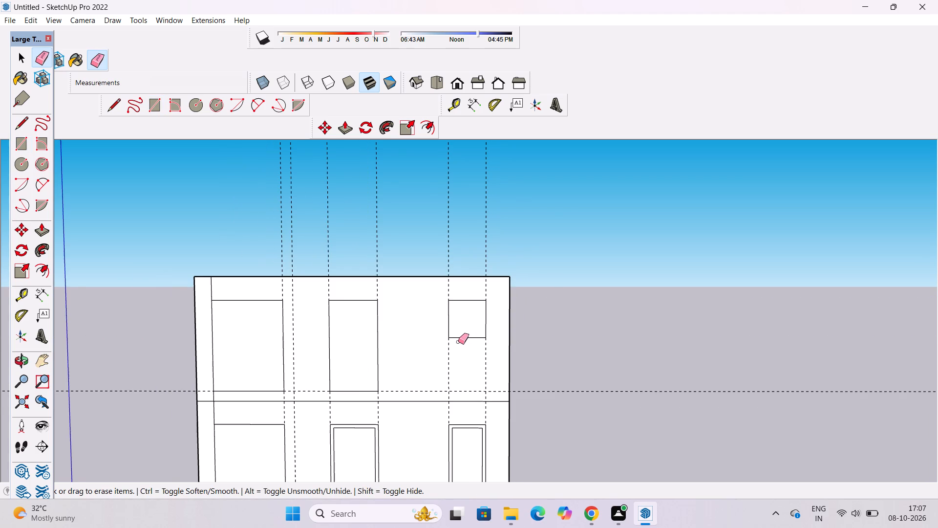
scroll(458, 344, down, 1)
scroll(458, 344, up, 2)
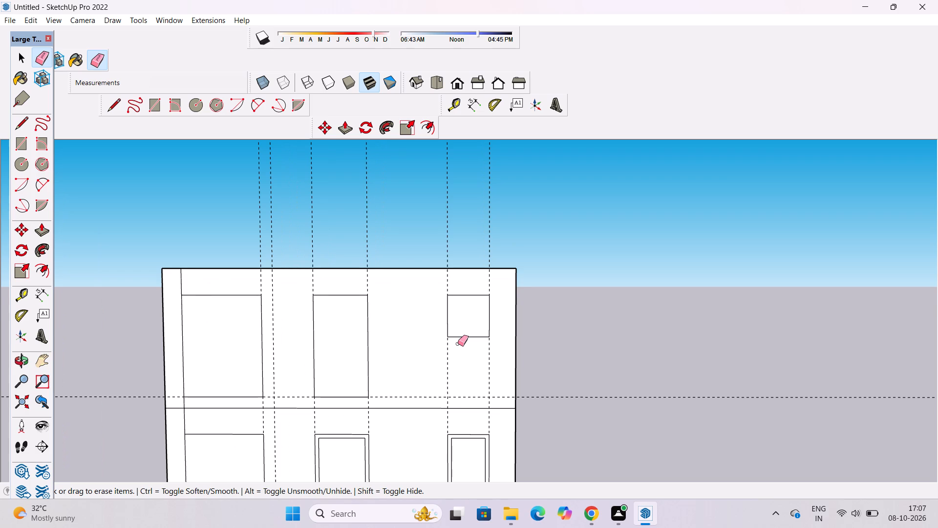
scroll(458, 344, down, 2)
scroll(458, 344, up, 2)
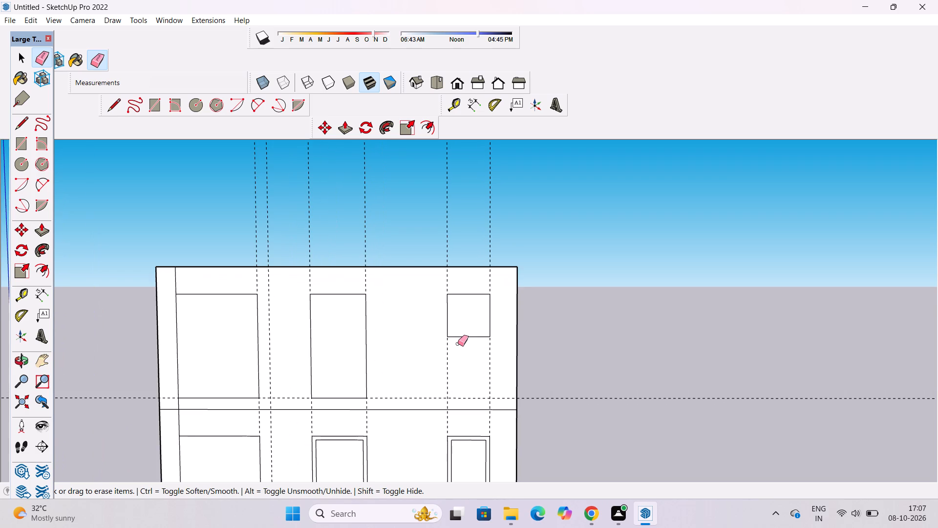
key(space)
text(o)
scroll(405, 317, down, 4)
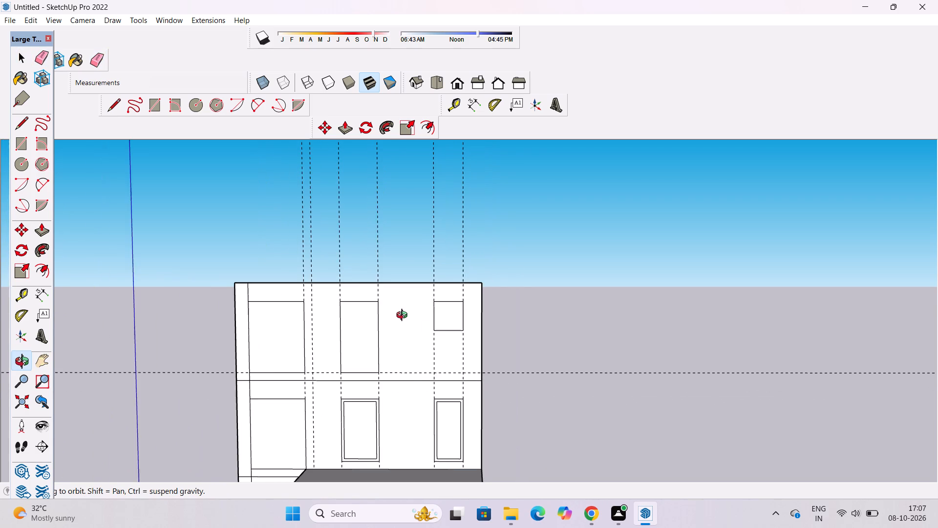
drag(407, 320, 562, 343)
drag(498, 359, 520, 321)
drag(489, 335, 388, 346)
shift+drag(389, 356, 408, 380)
drag(408, 380, 396, 373)
shift+drag(399, 371, 414, 385)
drag(416, 386, 378, 374)
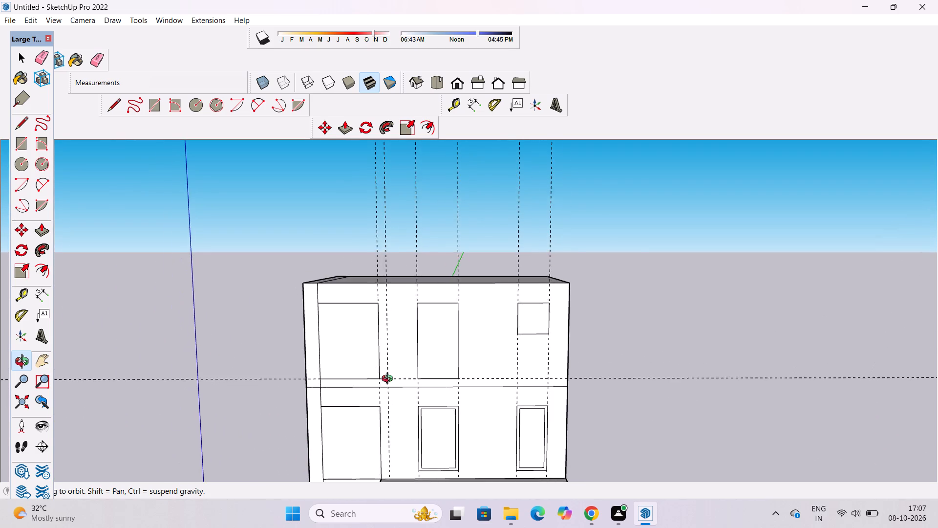
Erase the spare vertical guide just past the large panel outlines' edge and the horizontal guide along the fifth-storey outlines' bottoms.
scroll(389, 380, up, 3)
shift+drag(411, 396, 418, 403)
drag(417, 403, 399, 375)
shift+drag(393, 363, 410, 391)
drag(410, 391, 408, 390)
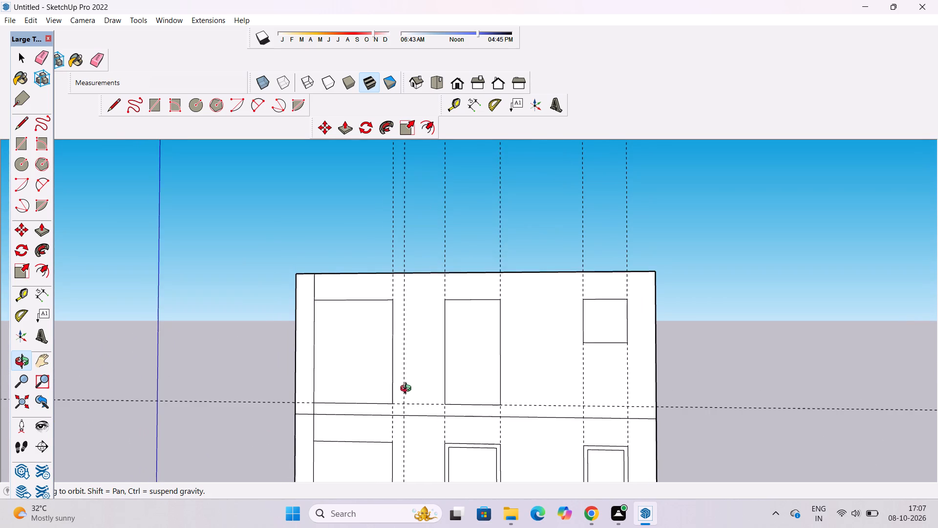
drag(408, 390, 400, 383)
shift+drag(400, 383, 404, 400)
scroll(402, 382, up, 1)
drag(403, 384, 414, 399)
key(e)
drag(413, 353, 406, 364)
scroll(390, 313, down, 5)
scroll(413, 380, up, 4)
scroll(364, 369, down, 4)
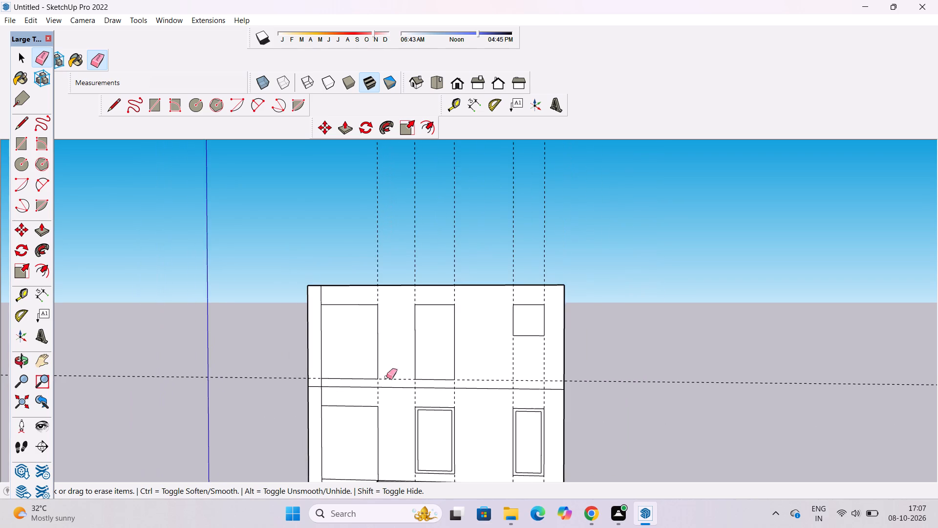
scroll(427, 383, up, 3)
drag(370, 368, 379, 384)
Erase the five remaining vertical guides aligned with the front facade's panel and window edges.
drag(416, 407, 388, 402)
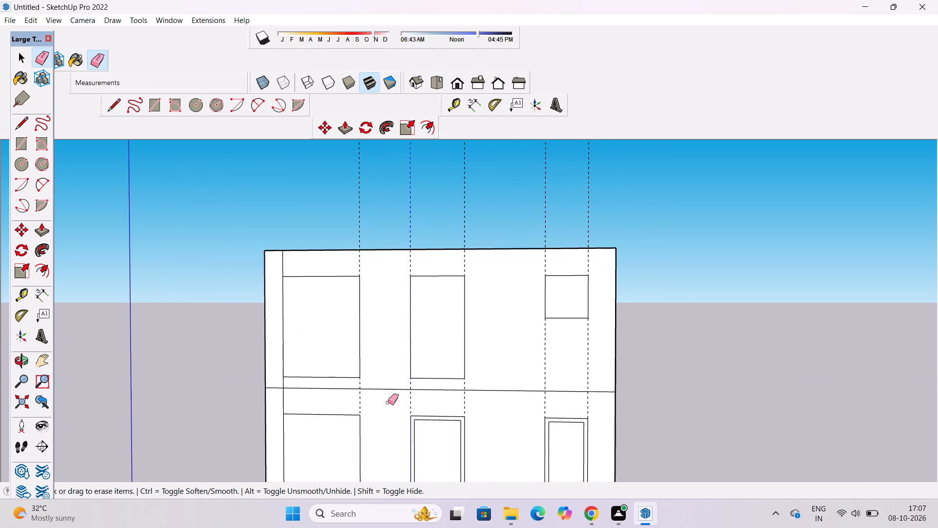
drag(388, 402, 354, 402)
drag(474, 398, 452, 402)
drag(560, 401, 532, 406)
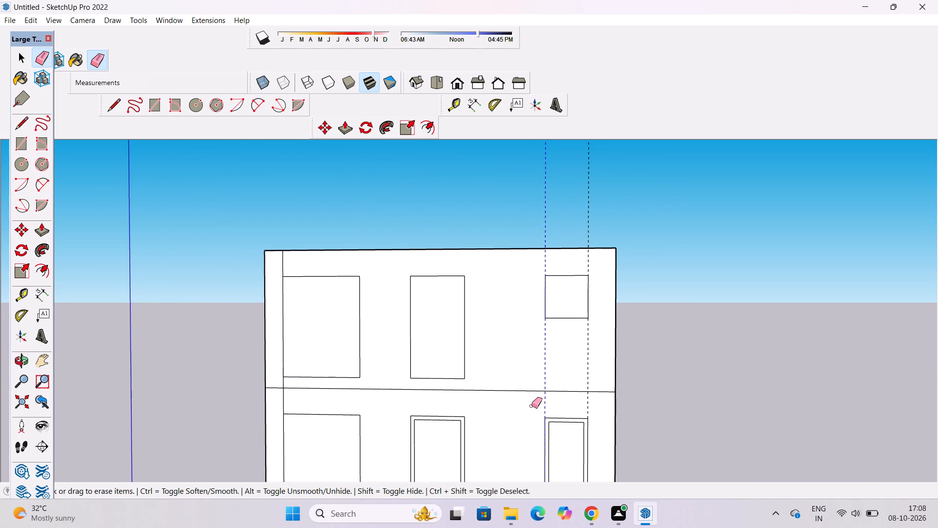
drag(532, 406, 531, 406)
drag(602, 397, 579, 402)
key(space)
Examine the front facade's upper storeys, comparing the fifth-storey outlines with the framed windows and projecting frame below.
key(o)
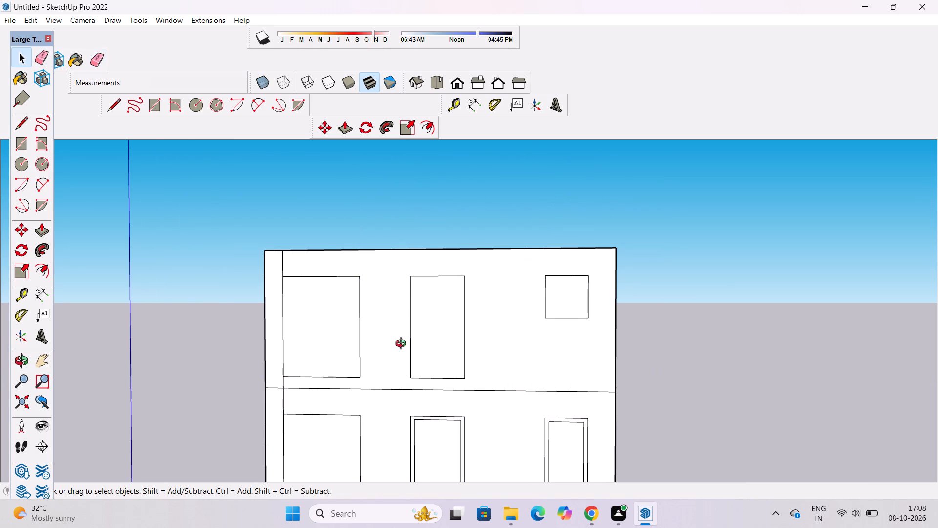
scroll(403, 345, down, 2)
click(407, 369)
shift+drag(407, 369, 408, 373)
scroll(352, 315, down, 5)
drag(477, 417, 476, 415)
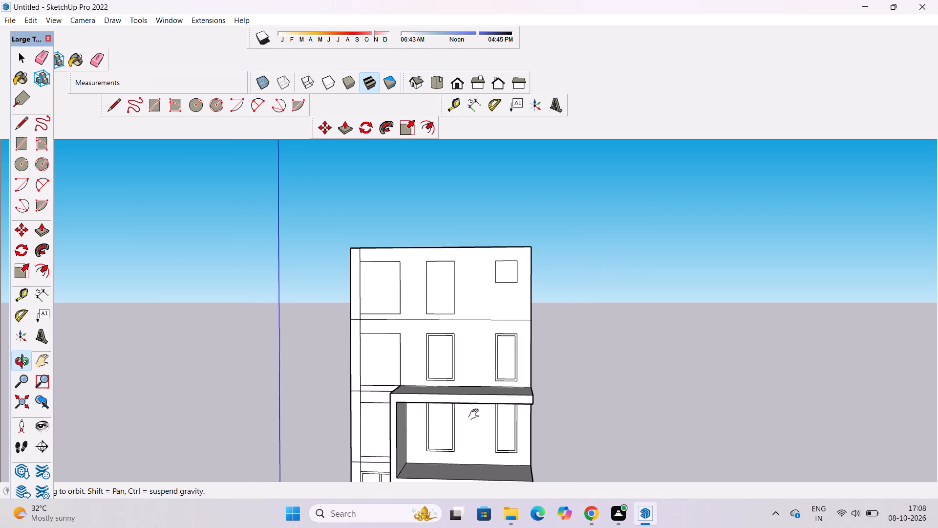
drag(476, 415, 448, 423)
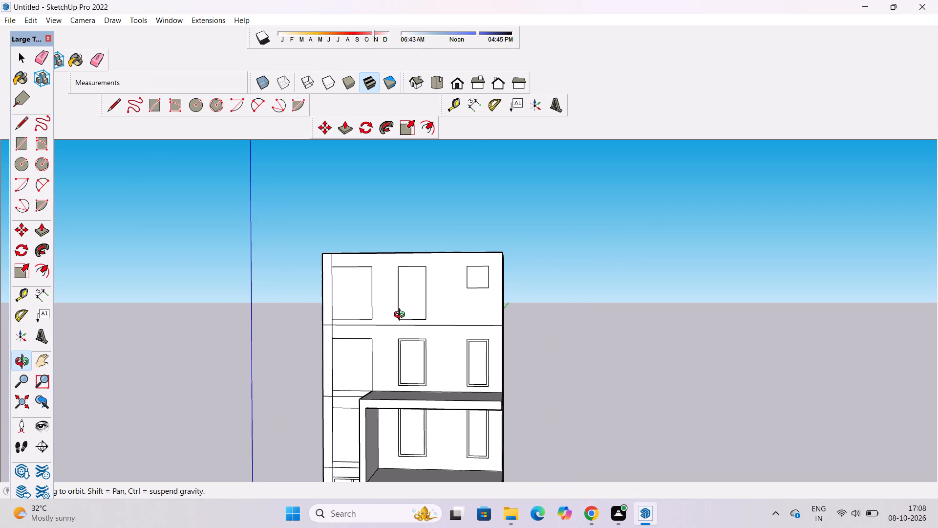
scroll(402, 316, up, 2)
shift+drag(421, 324, 397, 331)
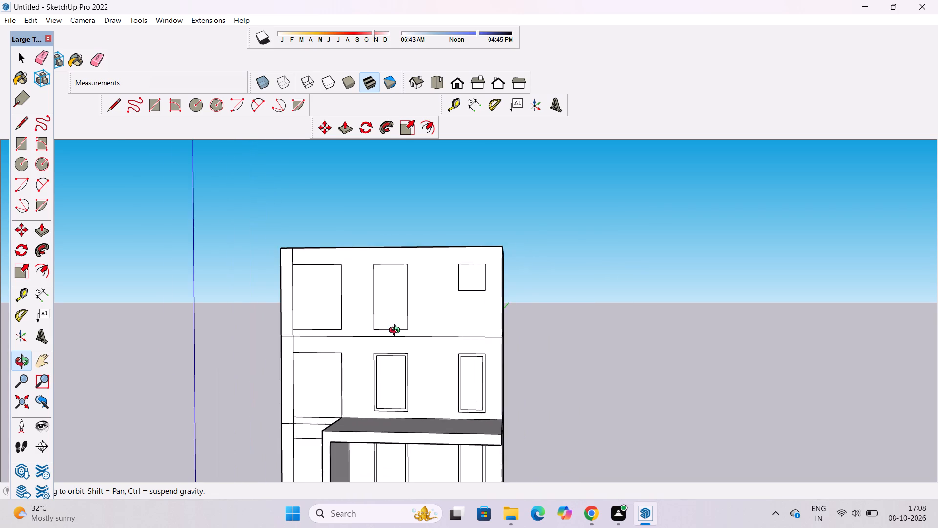
scroll(397, 331, up, 3)
shift+click(397, 331)
shift+drag(392, 340, 391, 359)
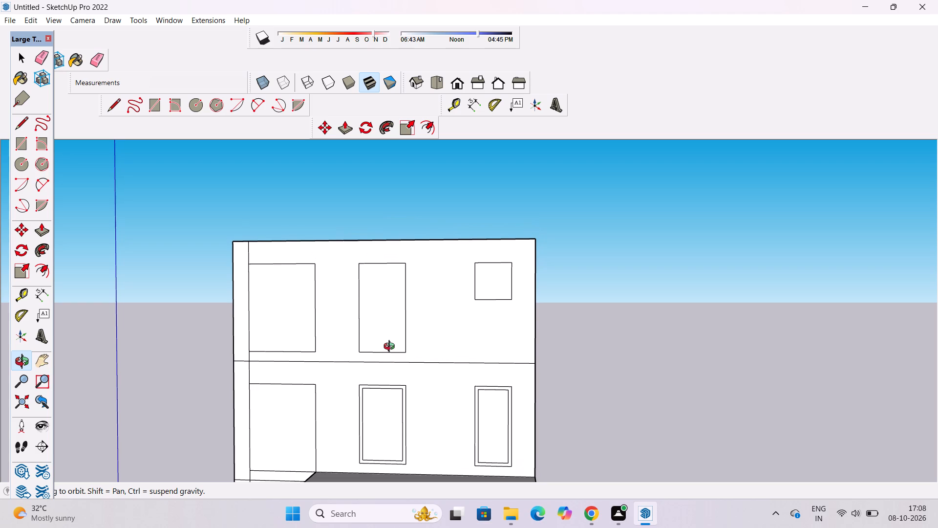
shift+click(391, 348)
scroll(391, 339, down, 4)
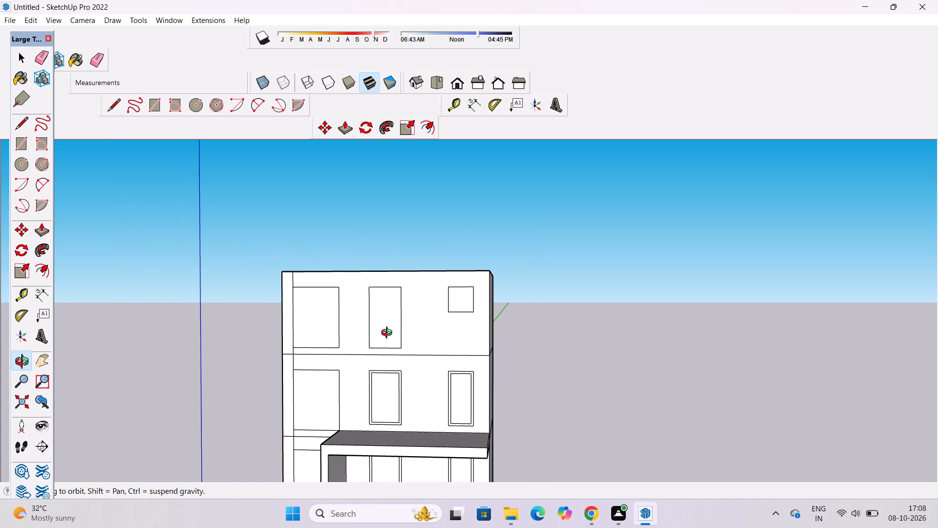
shift+scroll(385, 361, up, 3)
shift+drag(383, 371, 393, 326)
scroll(393, 324, down, 4)
drag(372, 362, 387, 365)
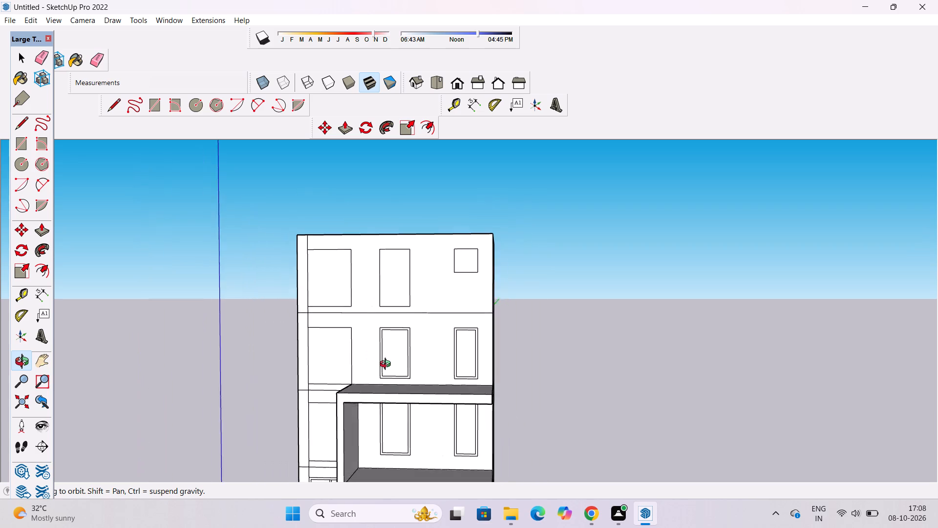
drag(387, 365, 391, 366)
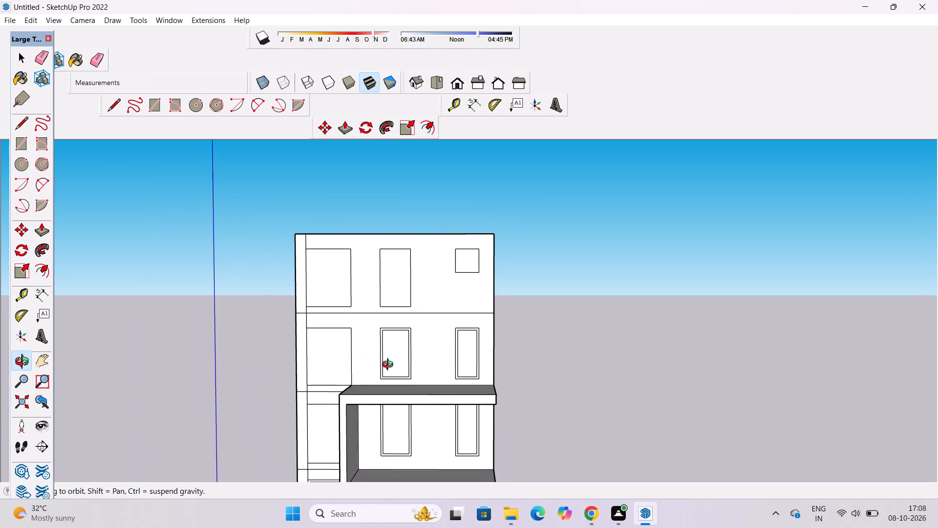
scroll(391, 366, down, 3)
scroll(350, 323, up, 6)
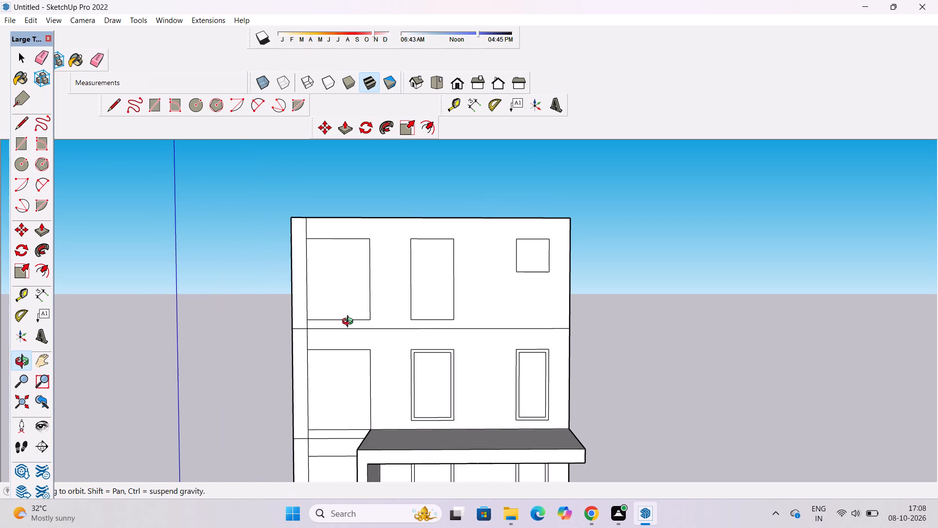
Erase the horizontal floor line between the fourth and fifth storeys across the front facade, including its segment on the narrow edge strip.
shift+drag(346, 323, 331, 327)
key(e)
drag(363, 327, 364, 333)
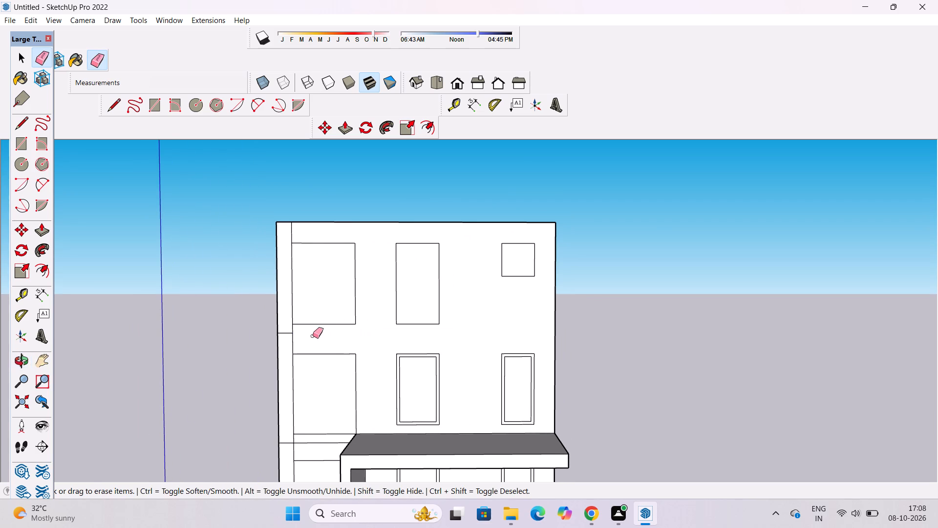
scroll(284, 348, up, 1)
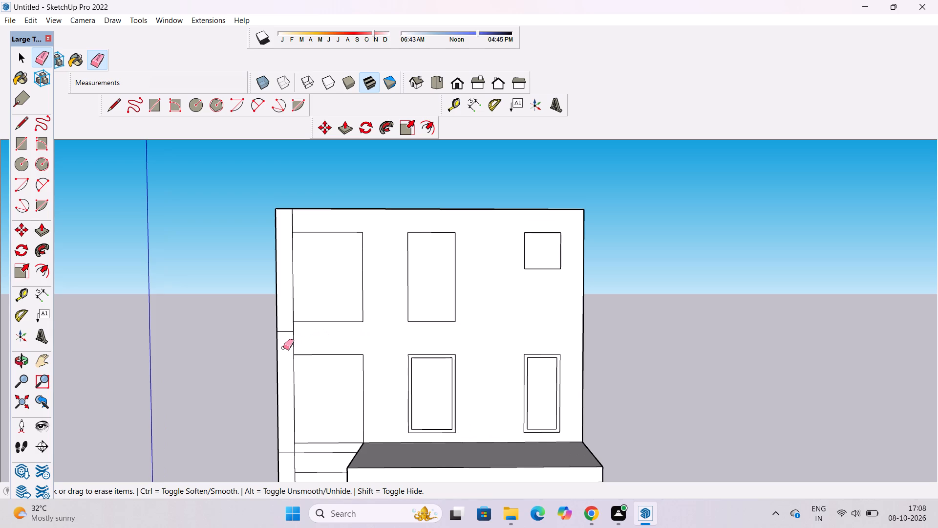
scroll(290, 355, up, 3)
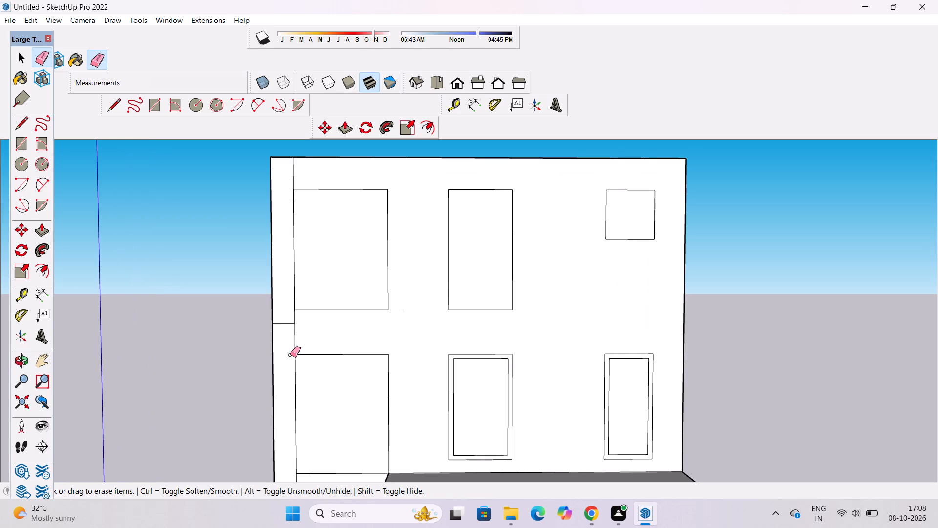
scroll(296, 300, up, 6)
drag(288, 323, 288, 343)
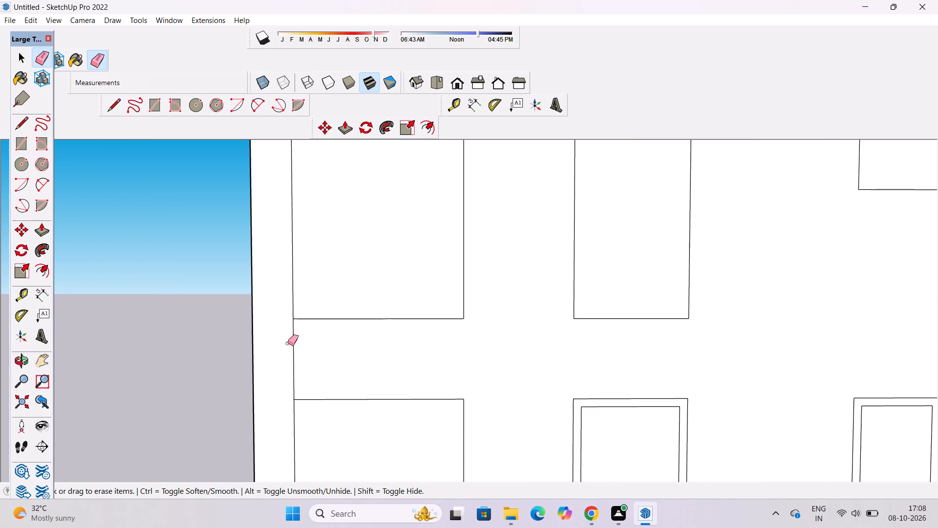
Erase the floor line between the third and fourth storeys beside the projecting frame, on both the panel and the narrow edge strip.
scroll(284, 343, down, 4)
scroll(284, 343, up, 1)
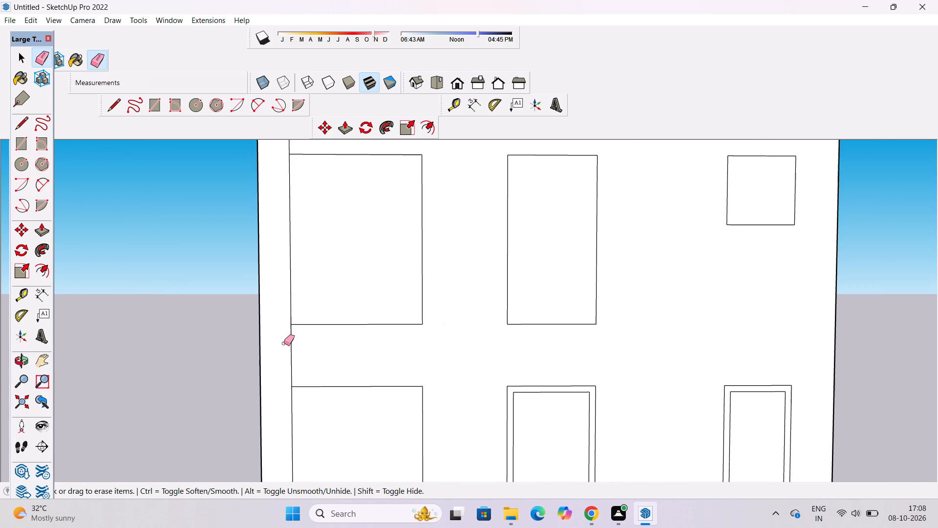
scroll(289, 354, down, 2)
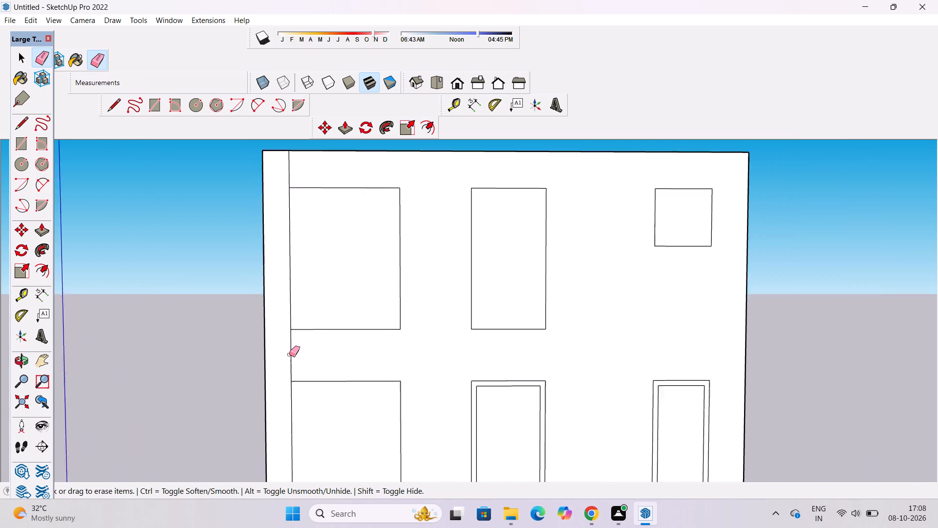
scroll(289, 354, down, 1)
scroll(289, 354, up, 1)
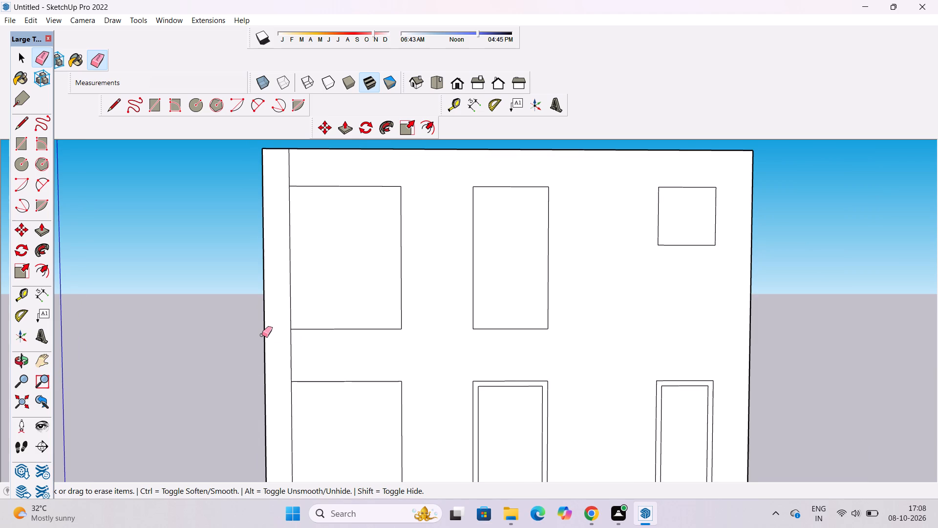
scroll(283, 319, down, 4)
scroll(237, 272, down, 5)
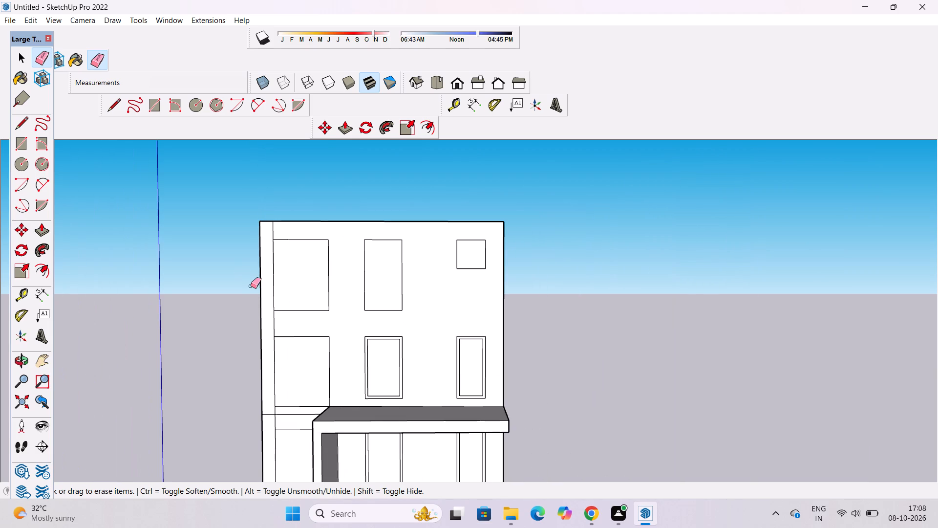
scroll(264, 264, down, 4)
scroll(284, 379, up, 2)
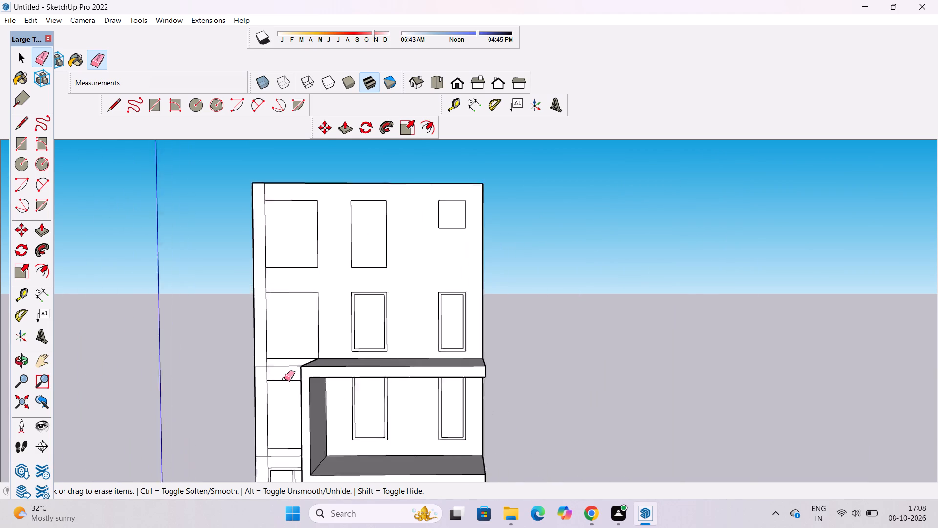
scroll(284, 379, up, 7)
click(286, 355)
click(287, 355)
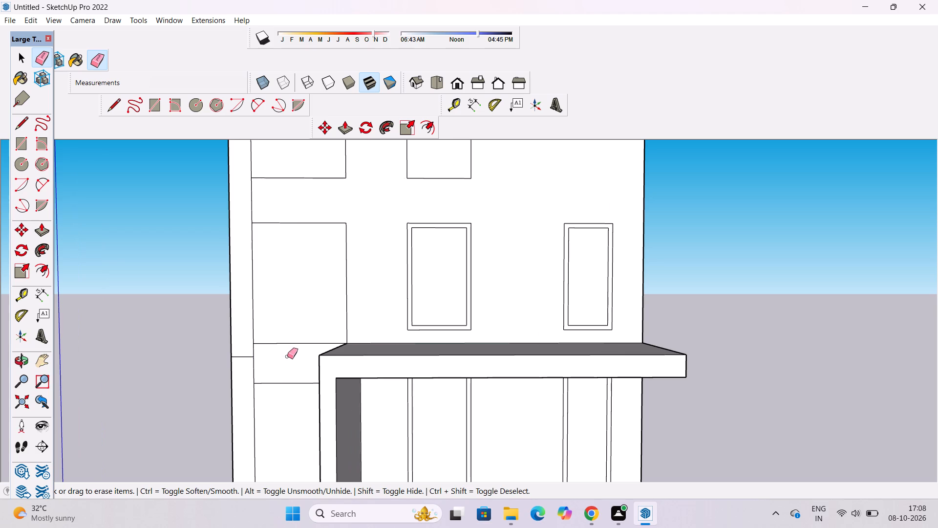
drag(238, 343, 238, 362)
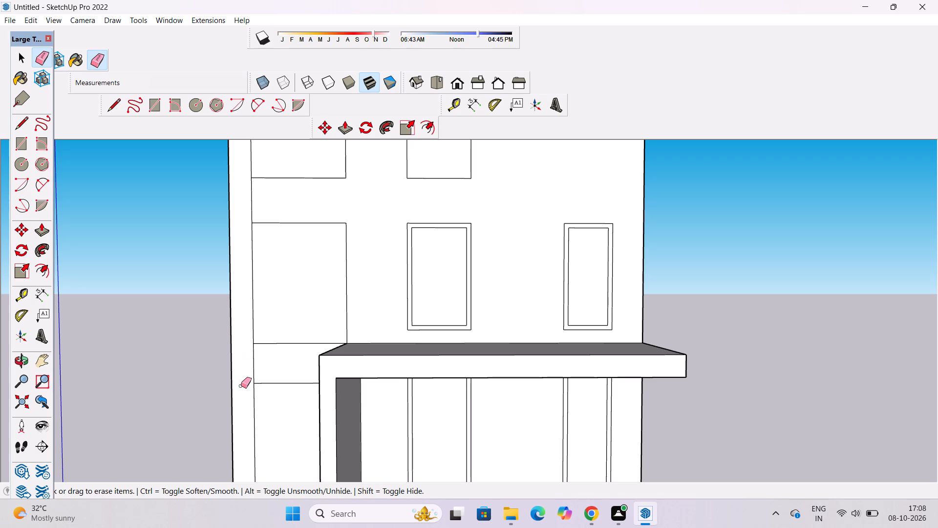
Erase the floor line between the second and third storeys beside the projecting frame, on both the edge strip and the panel.
scroll(250, 382, down, 2)
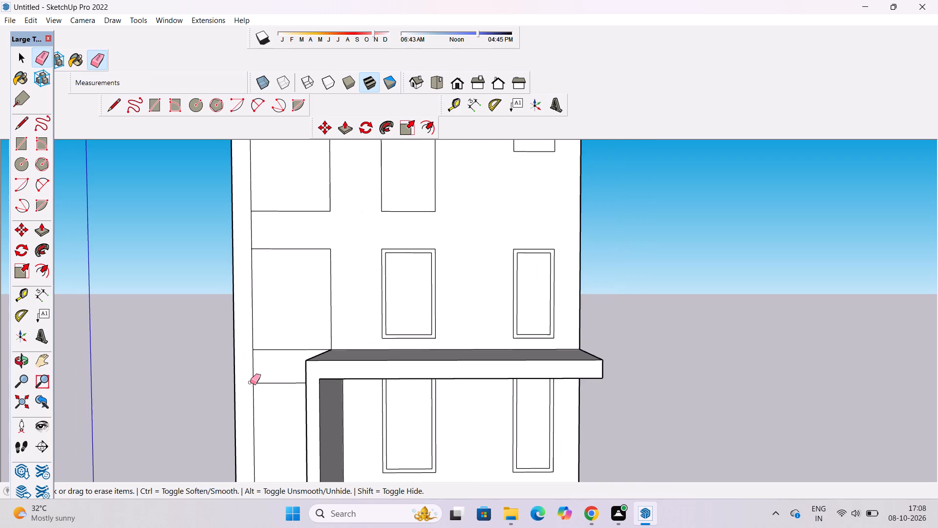
scroll(250, 382, down, 5)
scroll(269, 329, down, 4)
scroll(275, 434, up, 9)
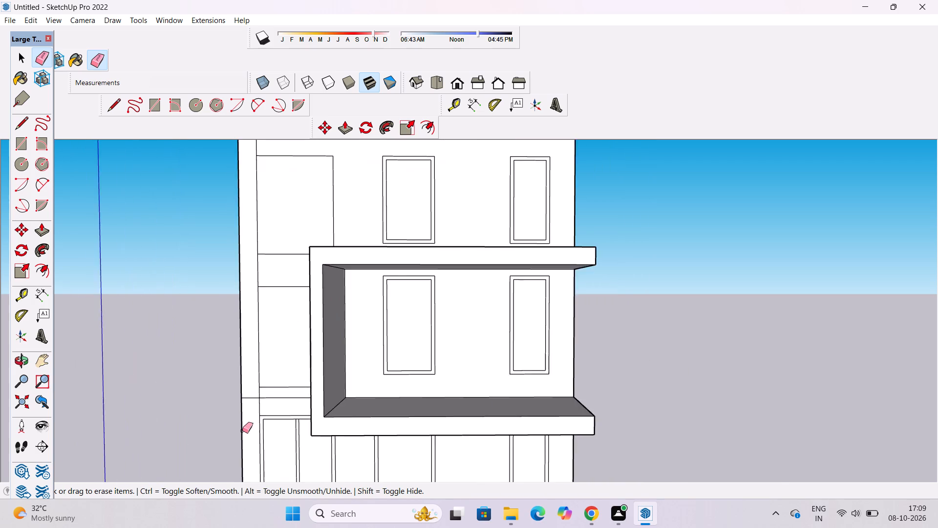
scroll(242, 431, up, 5)
drag(256, 373, 259, 389)
drag(300, 374, 302, 384)
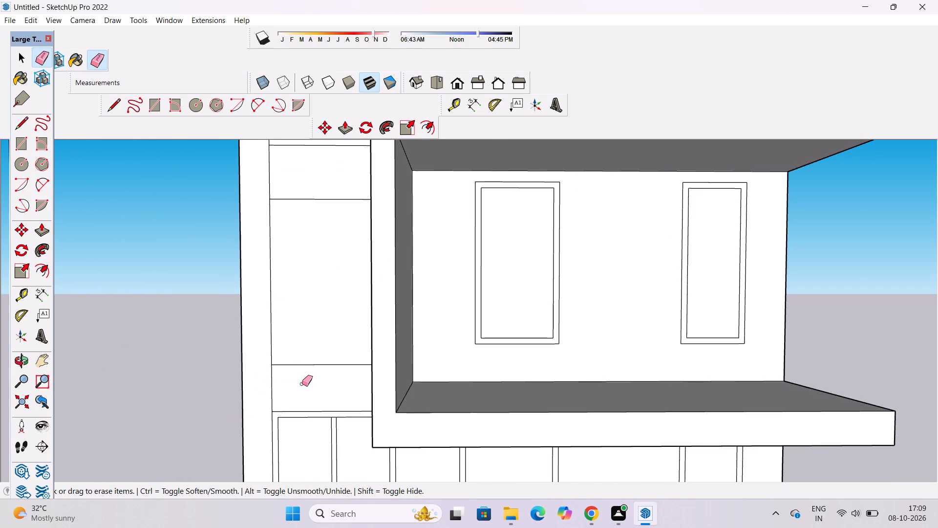
Paint the second- and third-storey faces of the side wall beside the projecting frame with Translucent Glass Gray from Glass and Mirrors.
key(o)
scroll(305, 360, down, 5)
drag(334, 381, 622, 389)
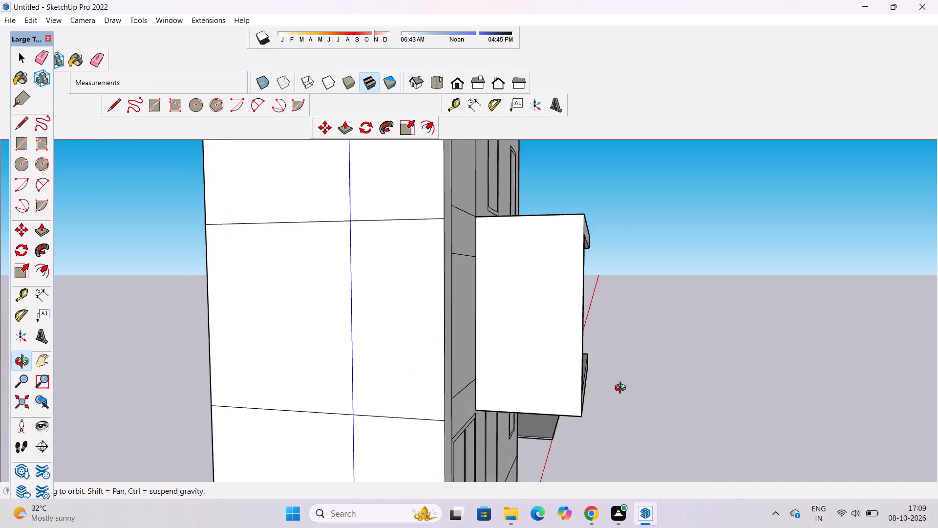
scroll(579, 356, down, 4)
shift+drag(452, 387, 410, 359)
drag(400, 359, 456, 365)
drag(472, 359, 367, 359)
key(space)
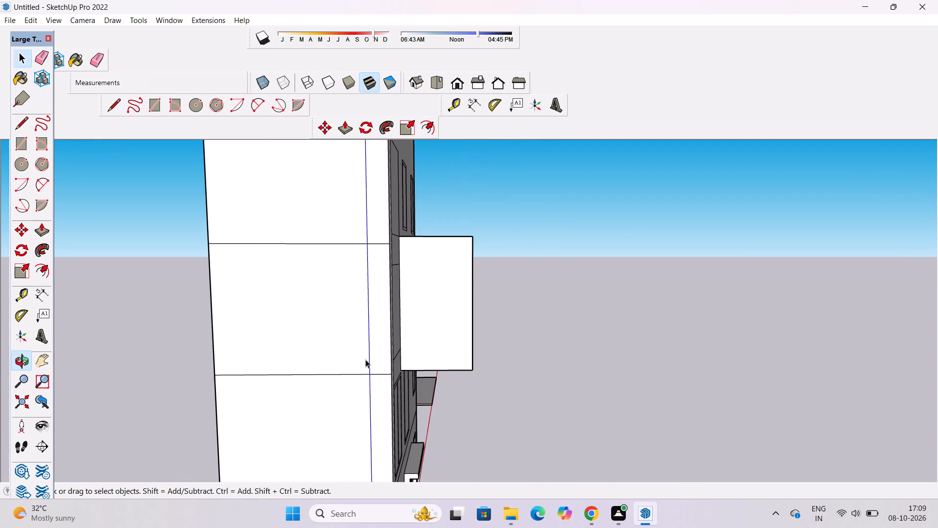
key(b)
click(800, 194)
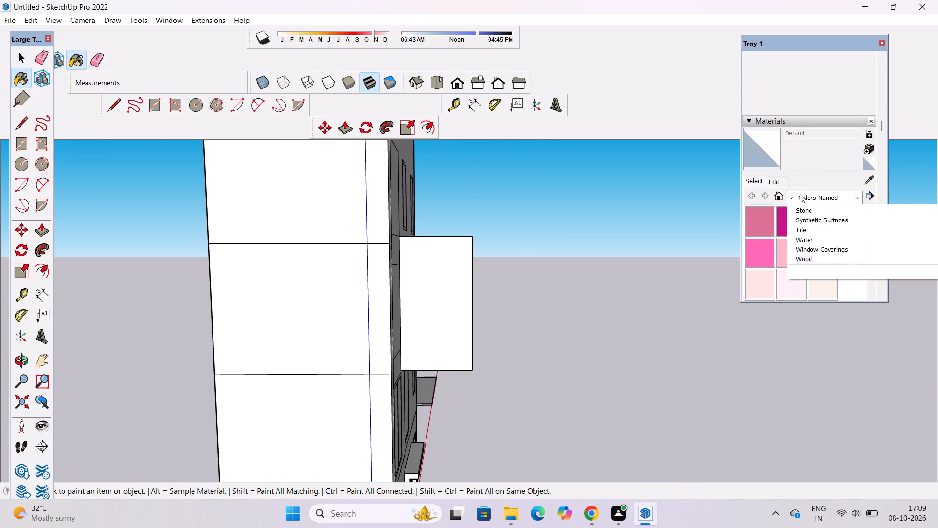
click(820, 262)
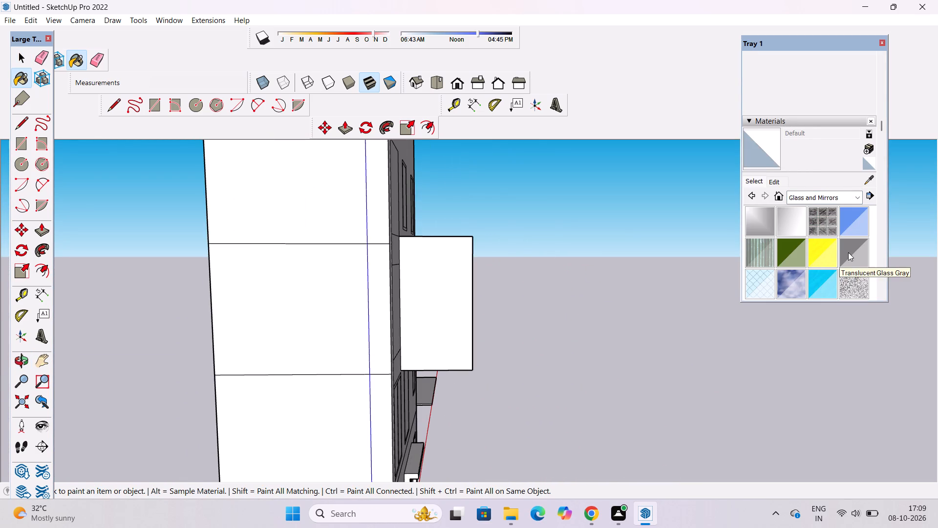
click(848, 252)
click(306, 378)
click(310, 322)
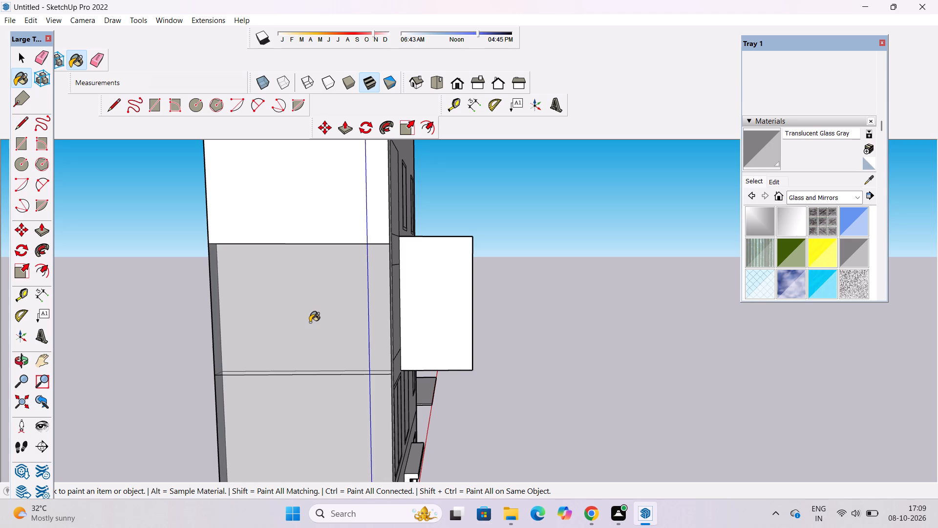
Paint the rear wall's third-storey face with Translucent Glass Gray, matching the adjoining side wall.
key(o)
drag(189, 360, 317, 355)
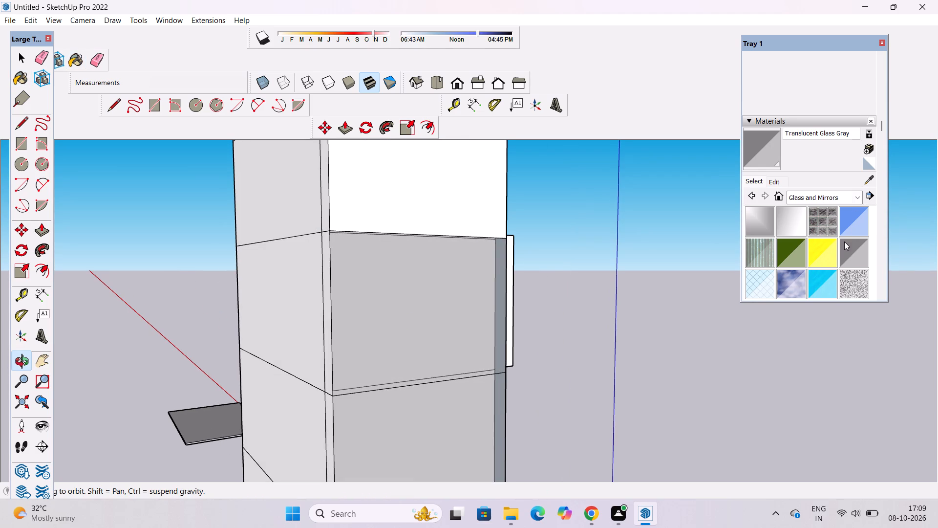
click(845, 245)
click(305, 303)
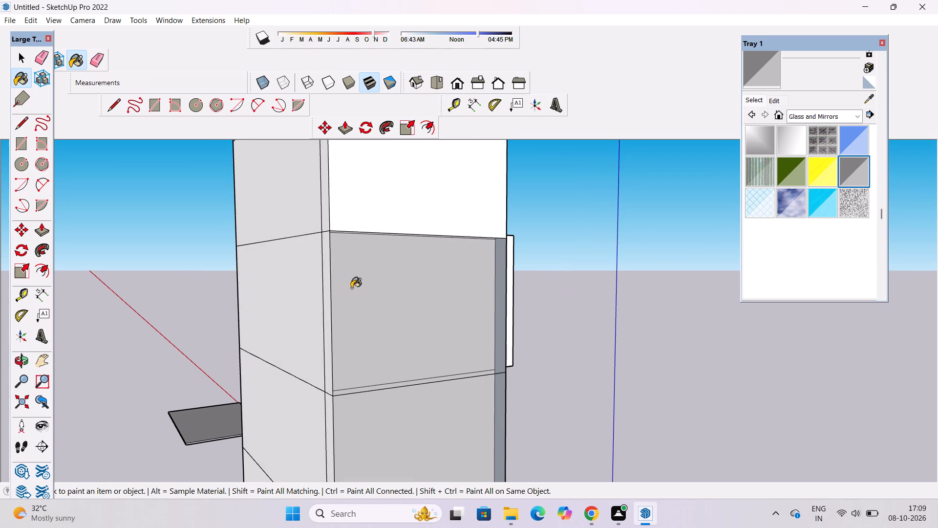
click(394, 300)
key(o)
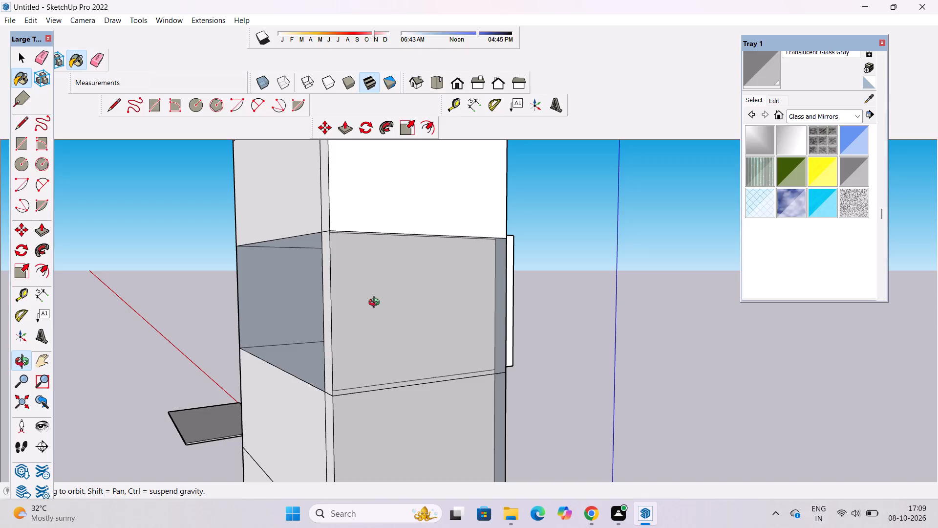
drag(376, 304, 422, 303)
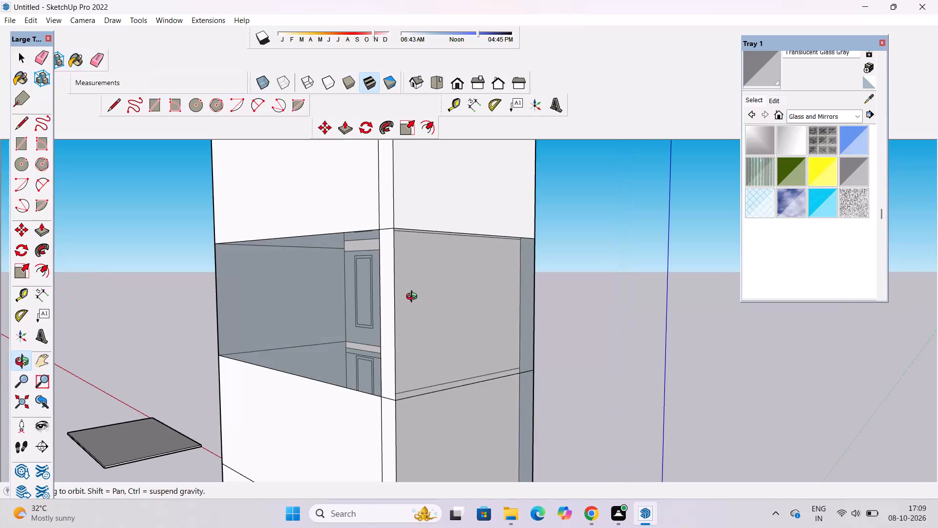
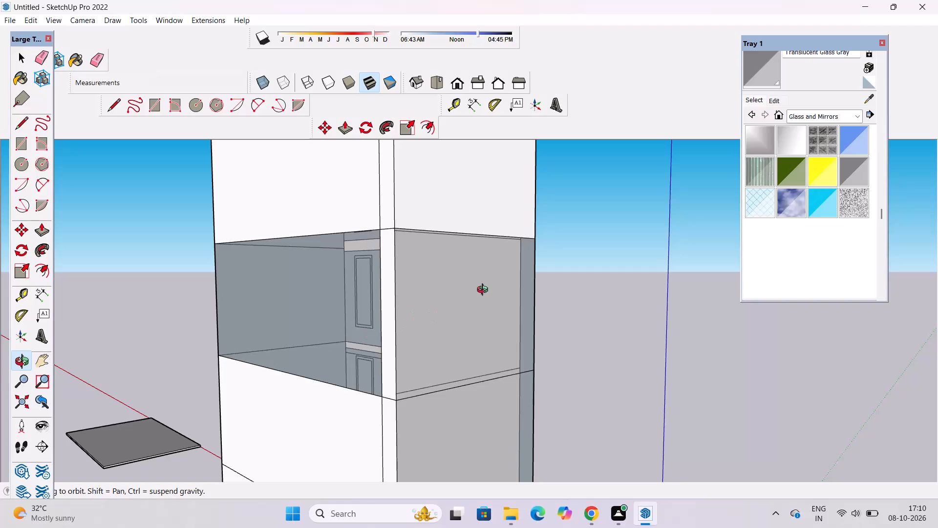
Examine the building's open upper-floor walls and interior from the side, back and front.
scroll(428, 241, down, 6)
scroll(427, 241, up, 2)
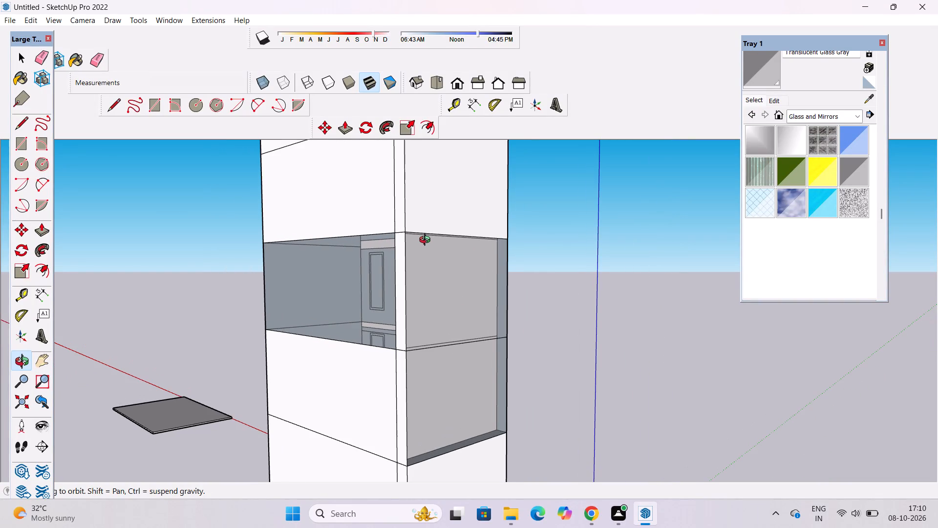
drag(415, 269, 474, 279)
drag(519, 285, 476, 298)
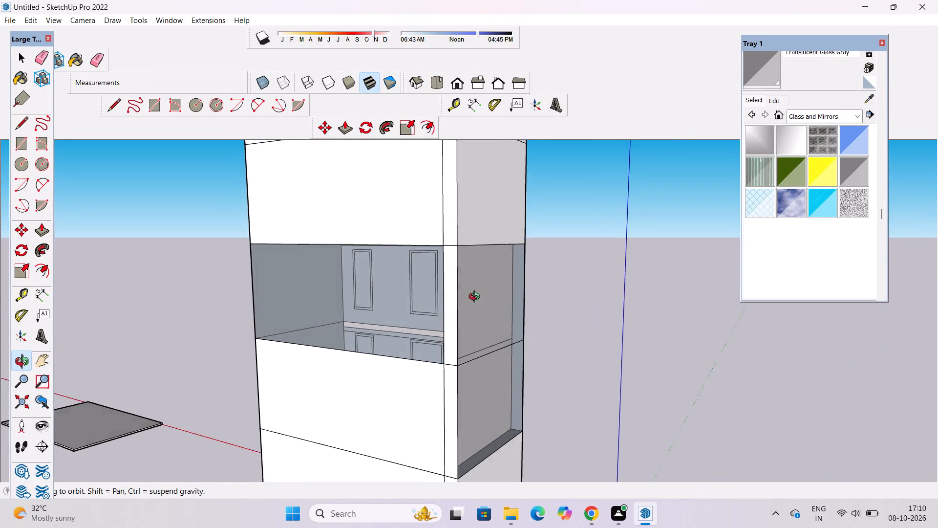
drag(476, 298, 458, 298)
shift+drag(458, 298, 447, 263)
scroll(459, 268, up, 2)
drag(504, 271, 449, 257)
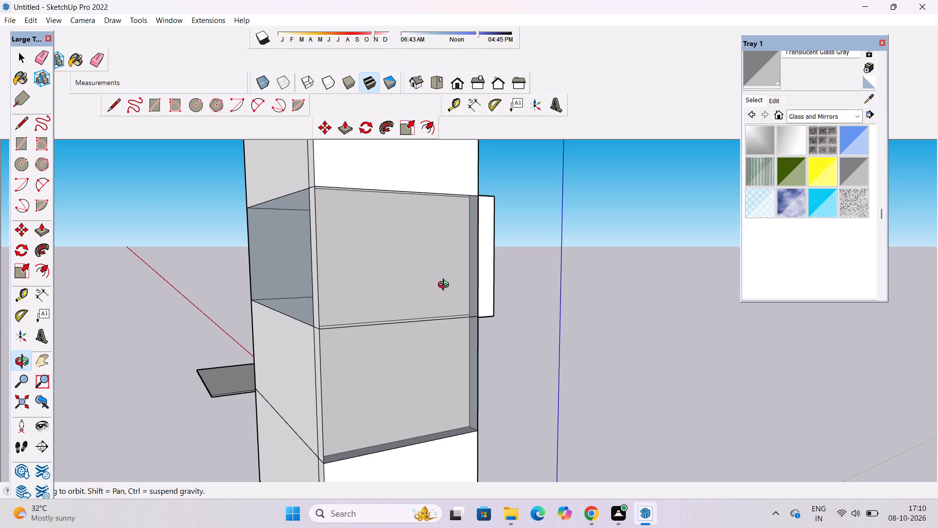
scroll(449, 286, up, 1)
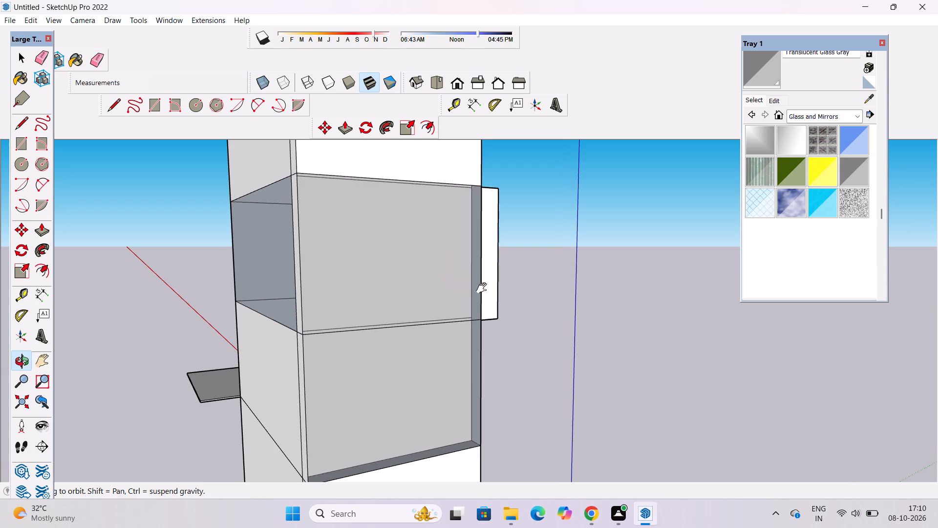
shift+drag(484, 288, 453, 286)
drag(451, 286, 453, 296)
scroll(453, 296, up, 2)
scroll(453, 296, down, 3)
shift+drag(471, 289, 468, 296)
scroll(466, 297, up, 3)
shift+drag(466, 295, 448, 285)
shift+drag(448, 284, 450, 293)
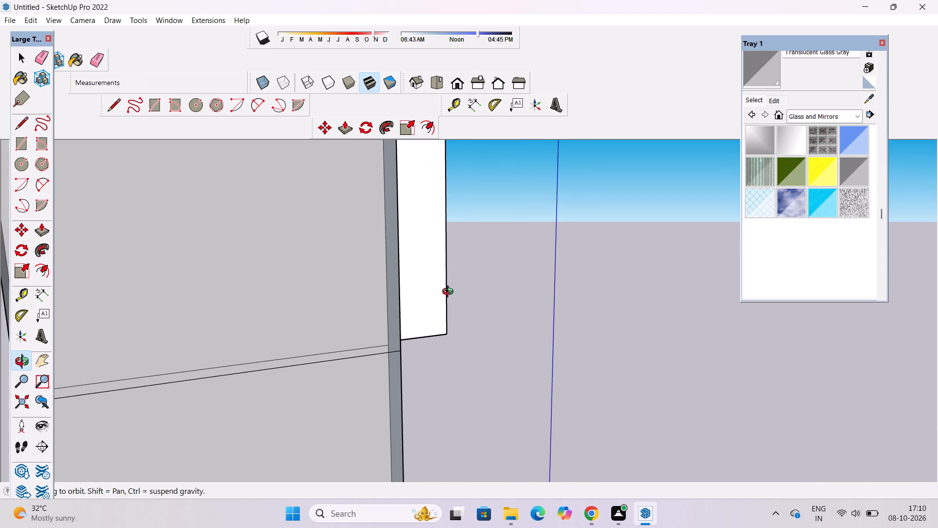
scroll(450, 293, up, 4)
scroll(450, 293, down, 6)
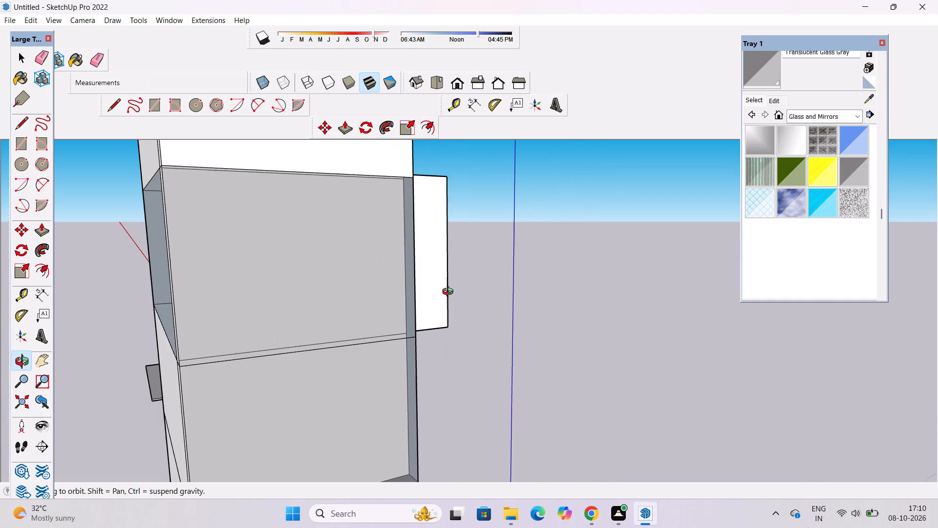
shift+click(450, 293)
scroll(450, 290, down, 4)
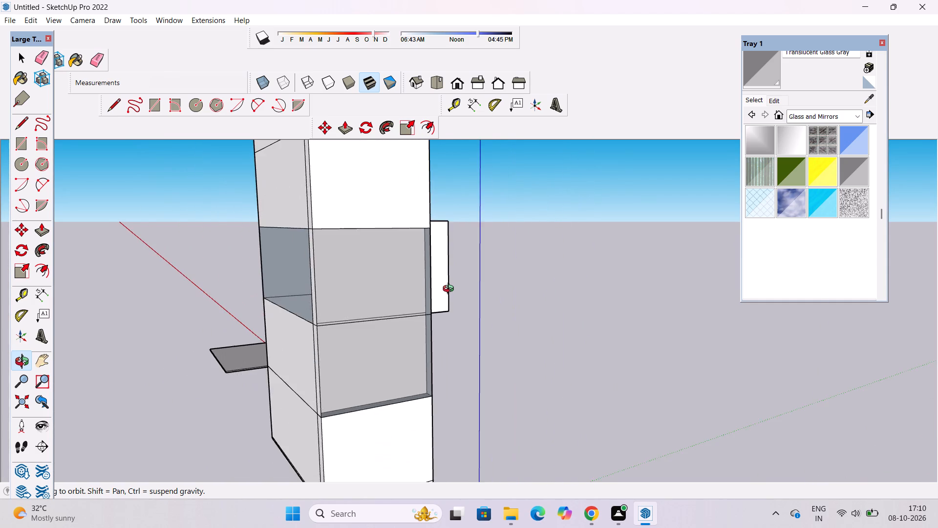
shift+drag(450, 290, 465, 271)
scroll(465, 270, down, 6)
drag(378, 293, 616, 297)
scroll(532, 284, up, 11)
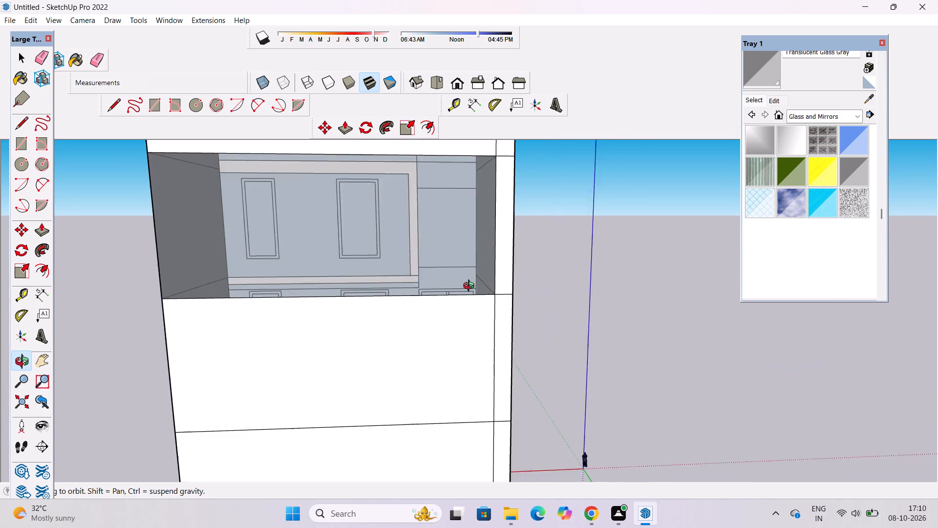
scroll(471, 287, up, 4)
drag(465, 286, 165, 317)
scroll(394, 234, down, 6)
drag(566, 265, 329, 276)
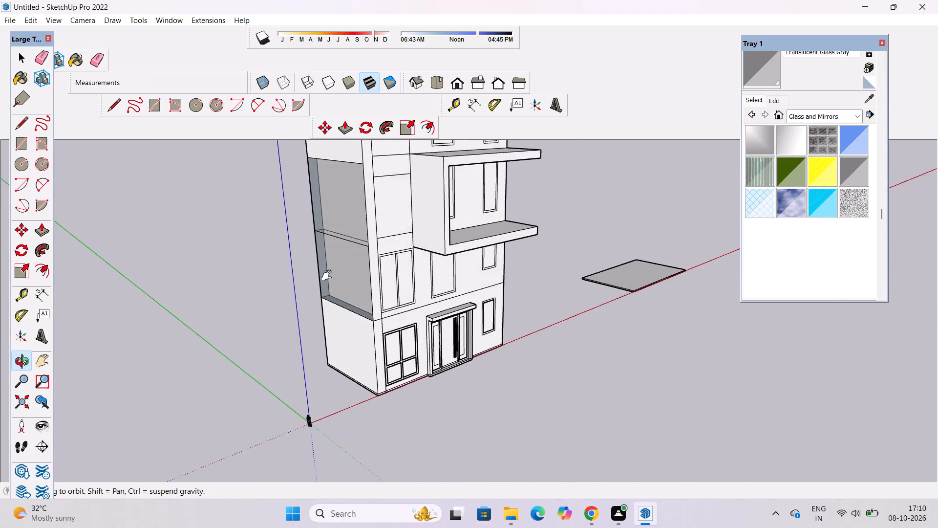
drag(329, 276, 327, 315)
Undo the last four edits, including those that opened the upper-floor side wall of the building.
key(ctrl+z)
key(ctrl+z)
key(ctrl+z)
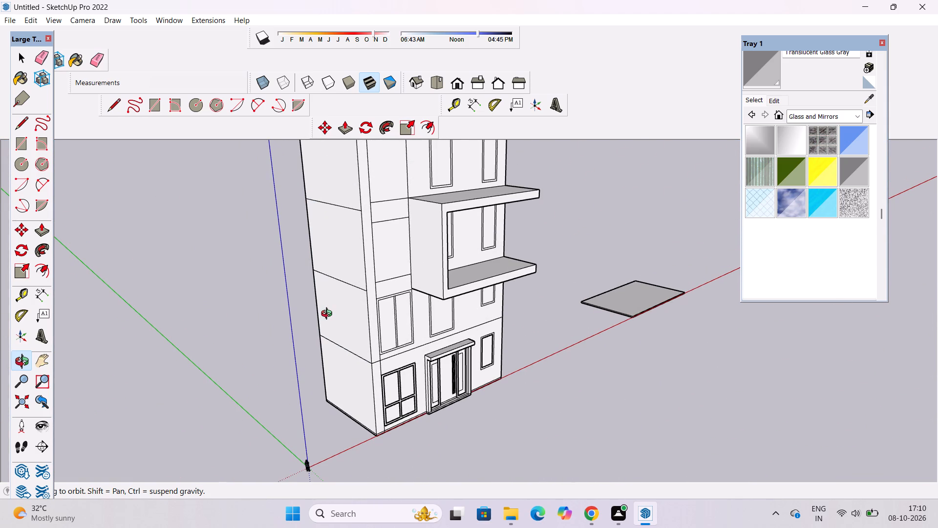
key(ctrl+z)
key(space)
Examine the front facade, focusing on the ground-floor entrance door, its canopy and the surrounding windows.
key(o)
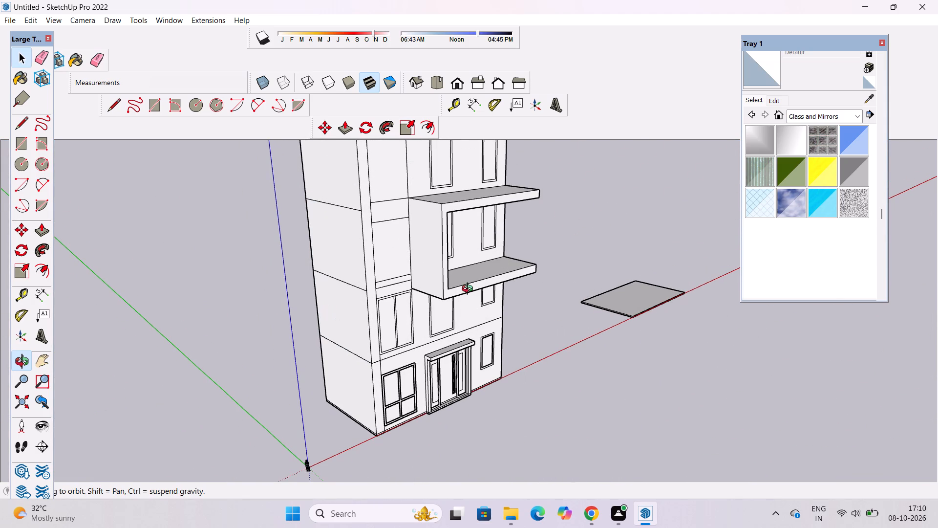
scroll(469, 290, down, 7)
drag(511, 298, 373, 292)
scroll(475, 283, up, 4)
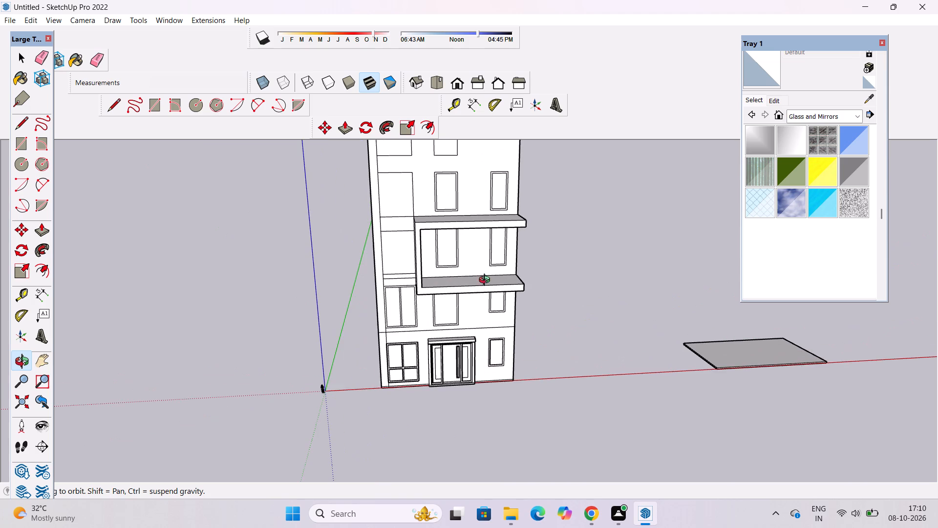
drag(487, 281, 455, 306)
scroll(357, 335, up, 9)
drag(391, 337, 353, 331)
drag(351, 331, 348, 318)
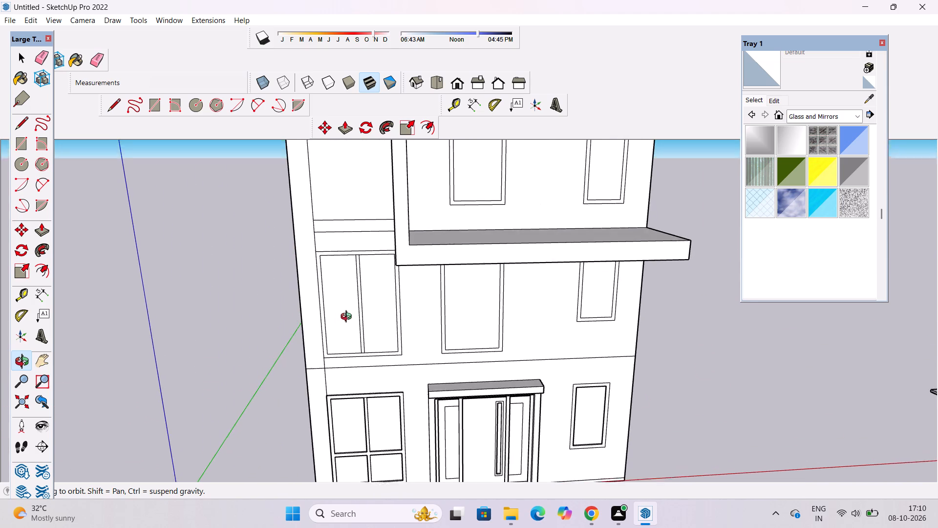
drag(348, 318, 348, 313)
scroll(409, 352, up, 3)
shift+drag(441, 399, 428, 308)
drag(437, 374, 437, 328)
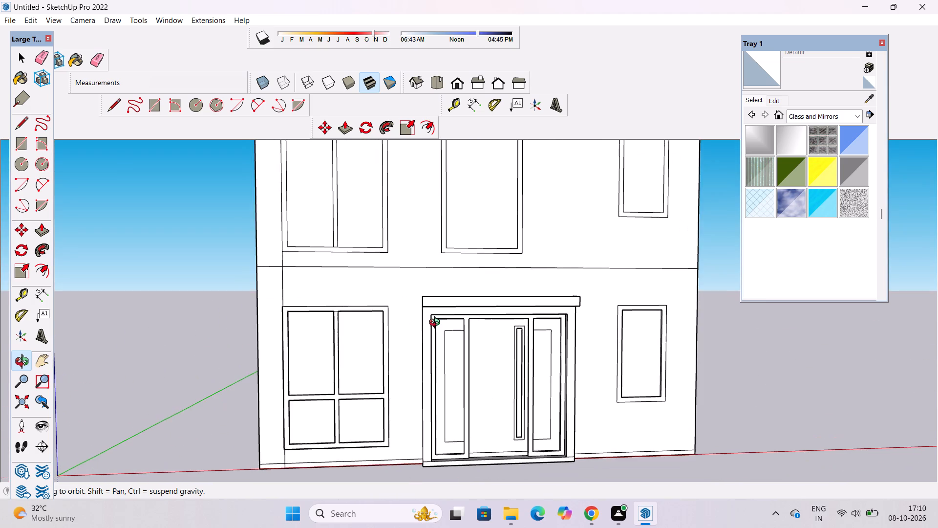
scroll(437, 324, up, 2)
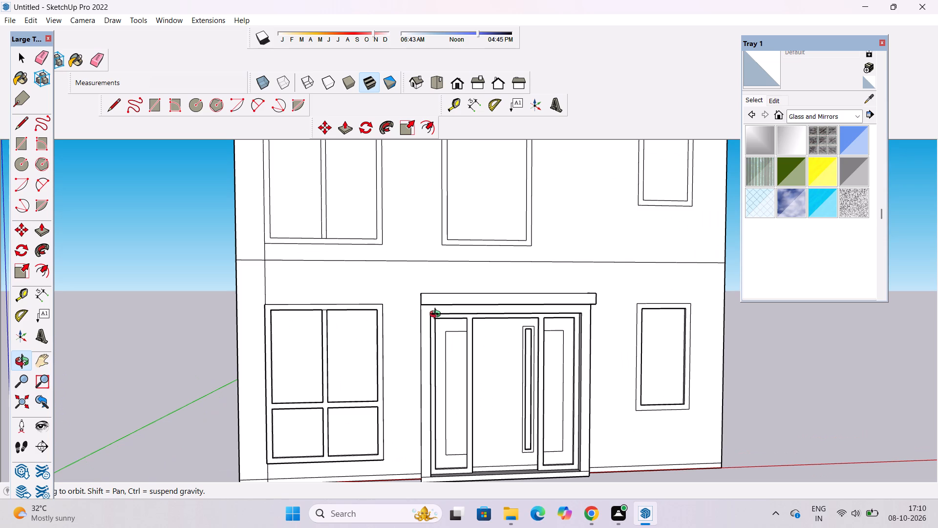
scroll(437, 315, down, 3)
drag(441, 327, 425, 311)
scroll(425, 311, up, 2)
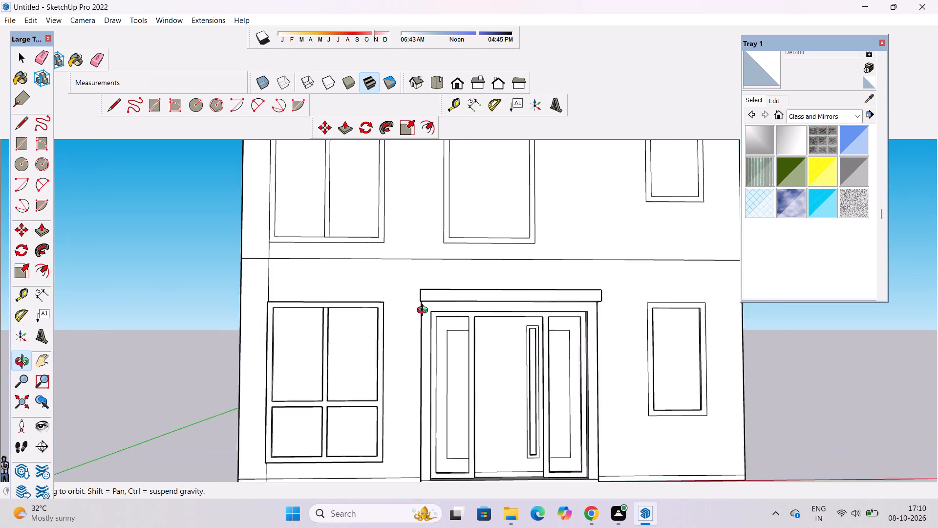
scroll(425, 311, up, 1)
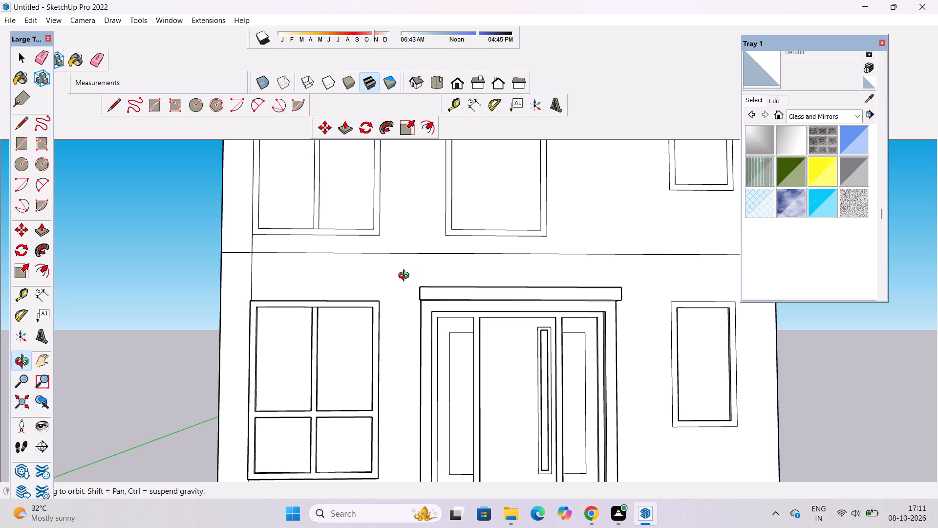
scroll(406, 280, down, 2)
scroll(406, 280, up, 1)
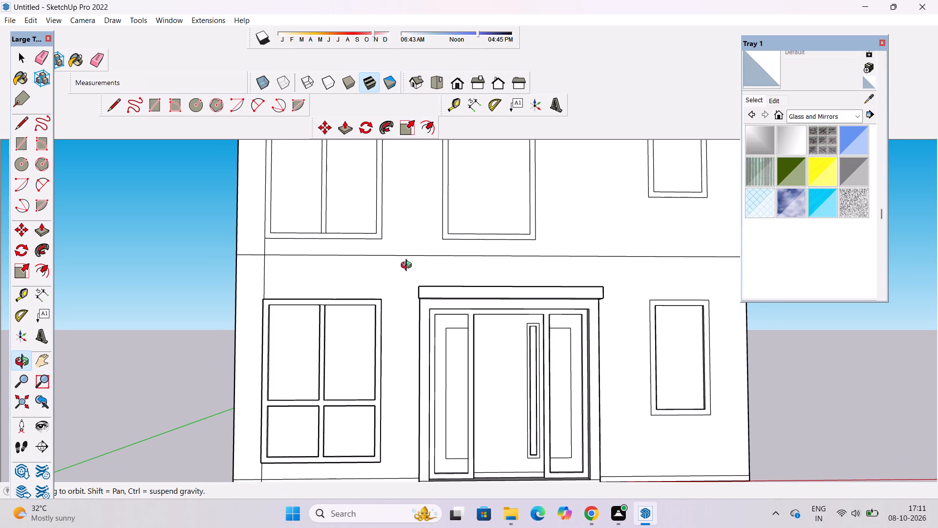
scroll(408, 264, down, 4)
drag(438, 276, 444, 310)
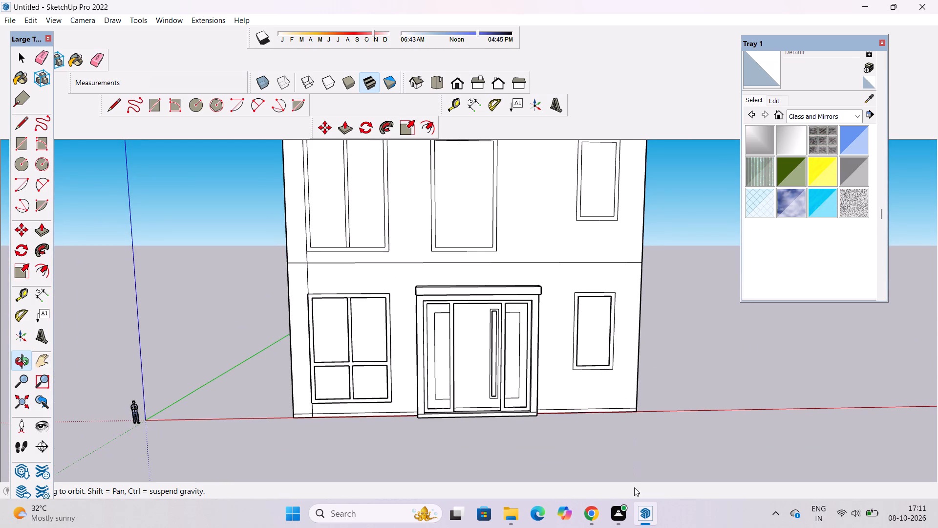
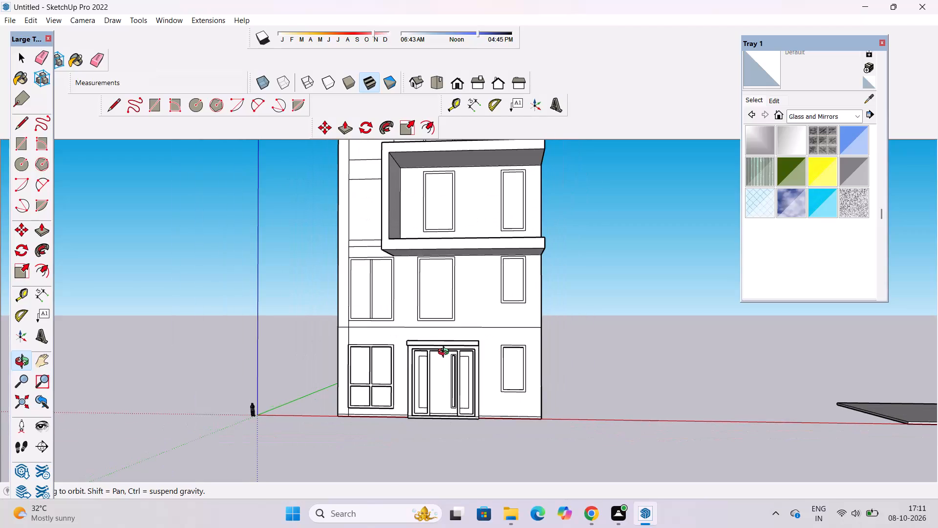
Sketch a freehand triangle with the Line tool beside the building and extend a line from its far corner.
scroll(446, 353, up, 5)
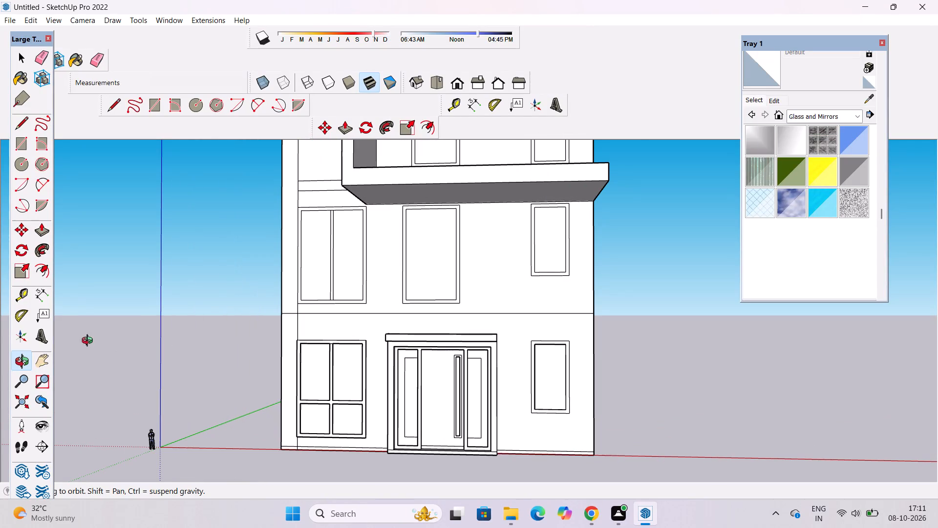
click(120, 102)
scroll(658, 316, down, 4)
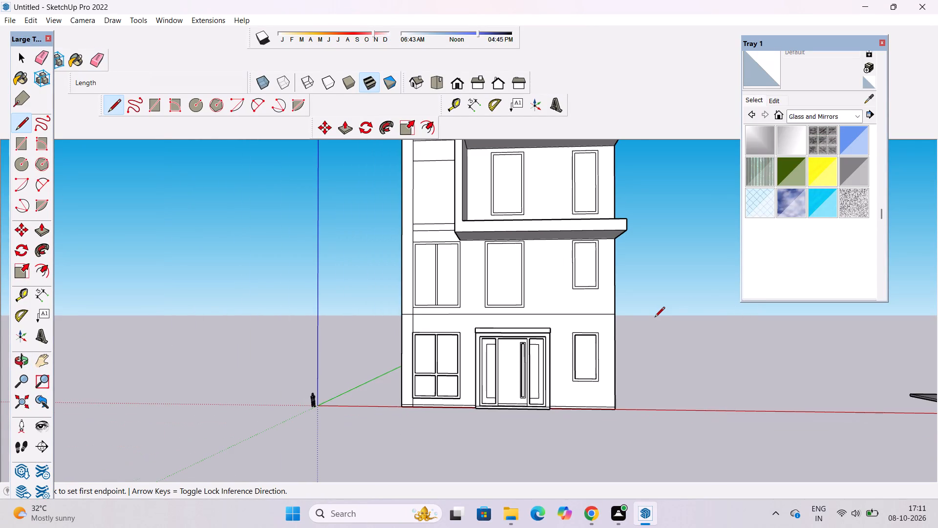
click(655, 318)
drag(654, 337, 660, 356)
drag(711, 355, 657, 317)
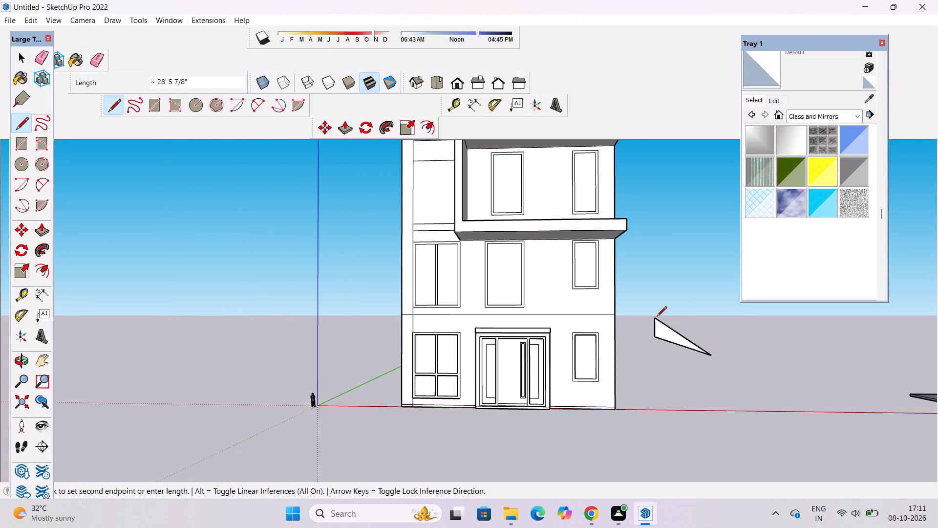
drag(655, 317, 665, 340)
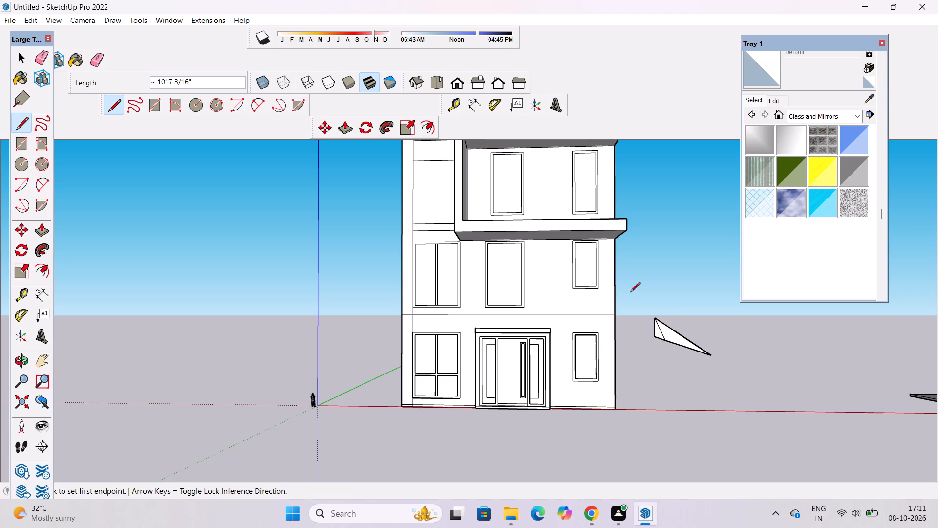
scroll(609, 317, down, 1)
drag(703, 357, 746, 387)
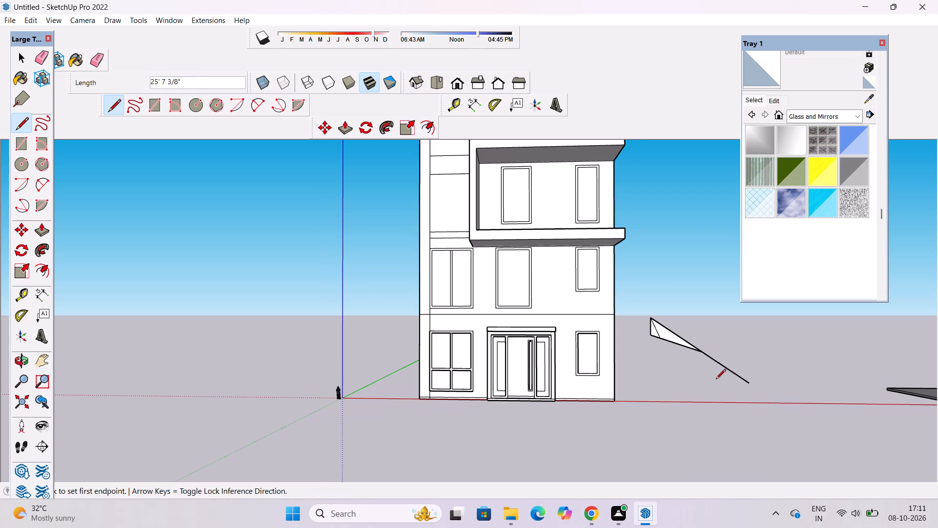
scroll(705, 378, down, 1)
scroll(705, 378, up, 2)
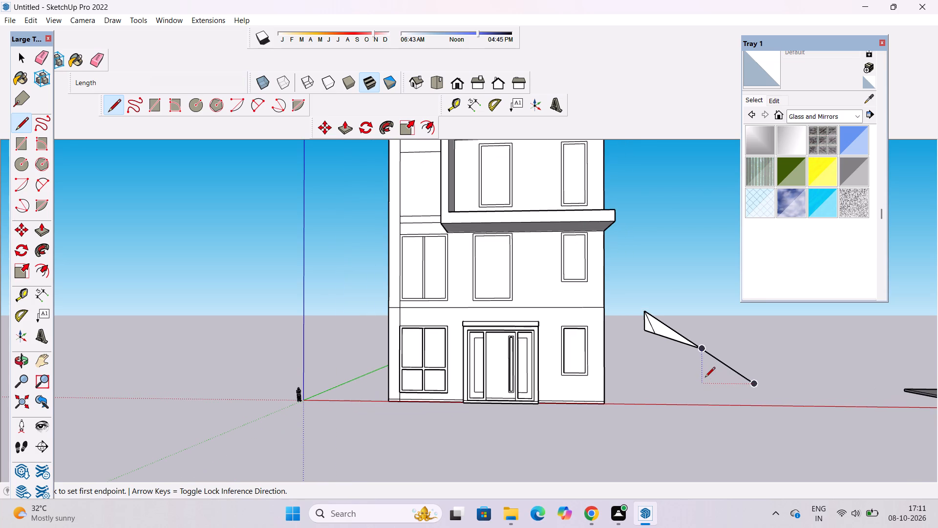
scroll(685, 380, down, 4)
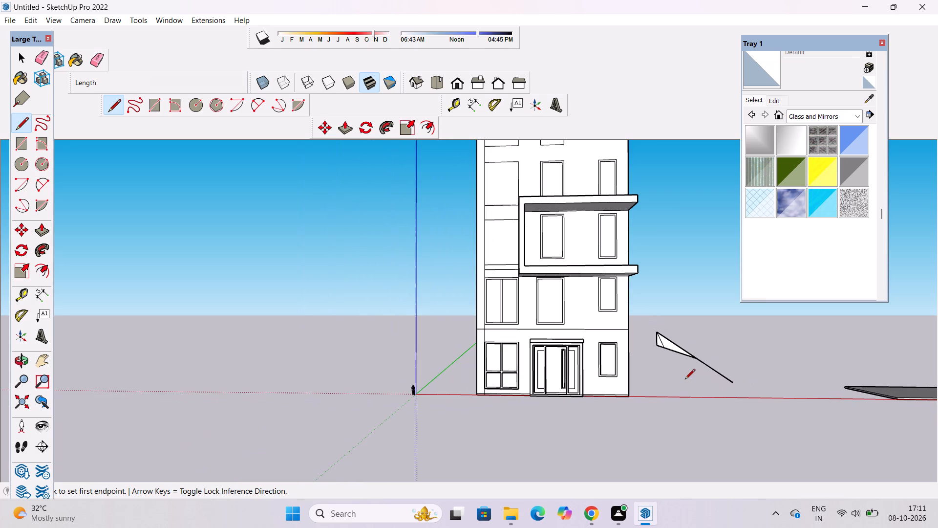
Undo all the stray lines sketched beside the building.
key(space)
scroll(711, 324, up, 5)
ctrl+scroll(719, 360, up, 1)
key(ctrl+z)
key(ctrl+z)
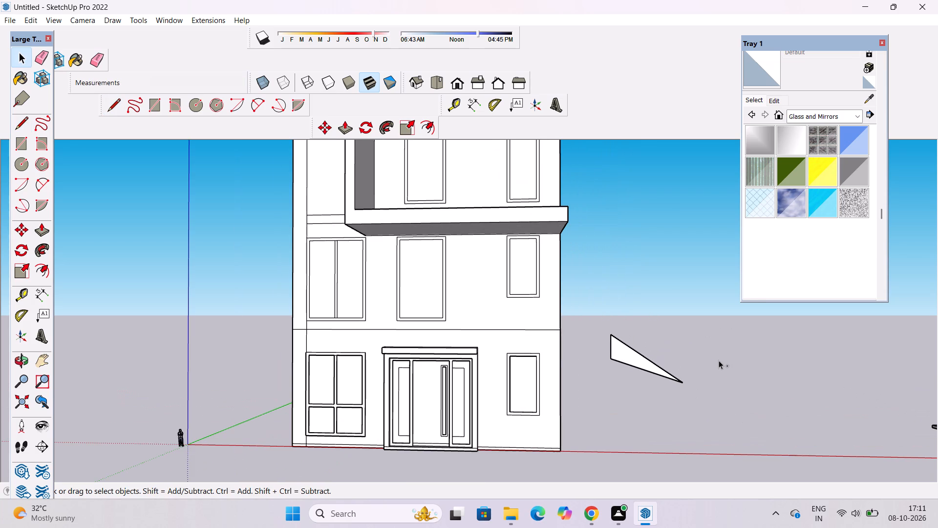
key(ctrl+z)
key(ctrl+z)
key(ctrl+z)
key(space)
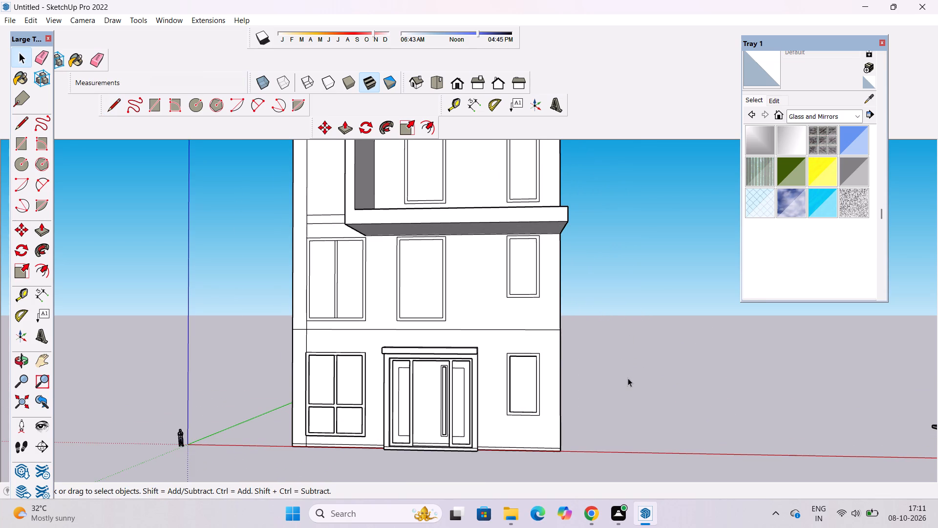
Examine the front facade from the entrance and balcony frame up to the plain window outlines on the upper floors.
key(o)
scroll(613, 378, down, 4)
scroll(614, 379, up, 2)
shift+drag(617, 368, 595, 410)
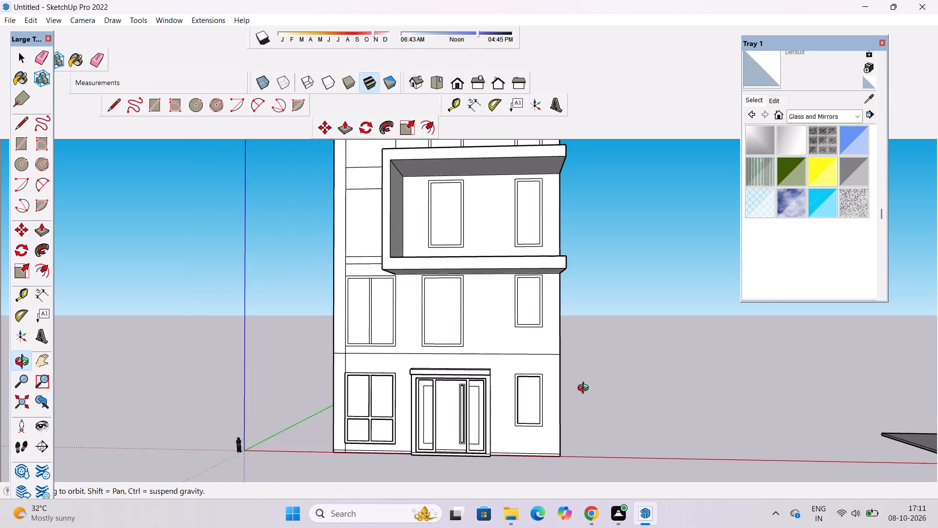
scroll(585, 389, down, 4)
shift+drag(574, 384, 568, 434)
scroll(516, 409, up, 3)
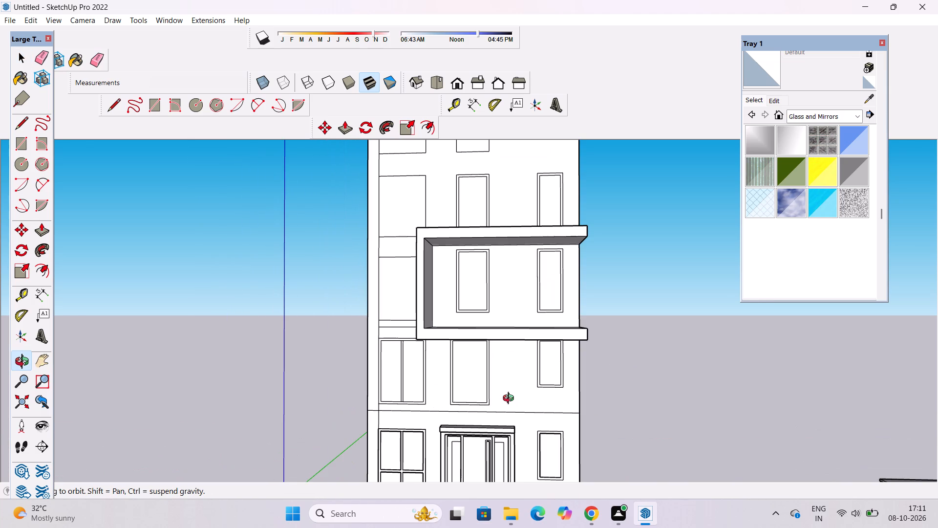
scroll(496, 389, down, 4)
scroll(469, 351, up, 1)
shift+drag(465, 279, 460, 334)
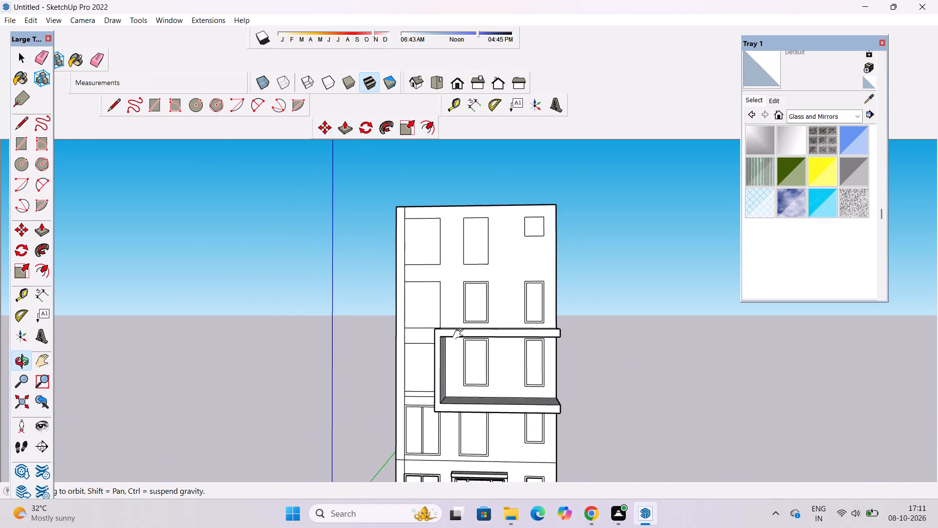
scroll(425, 326, up, 3)
shift+drag(428, 316, 429, 343)
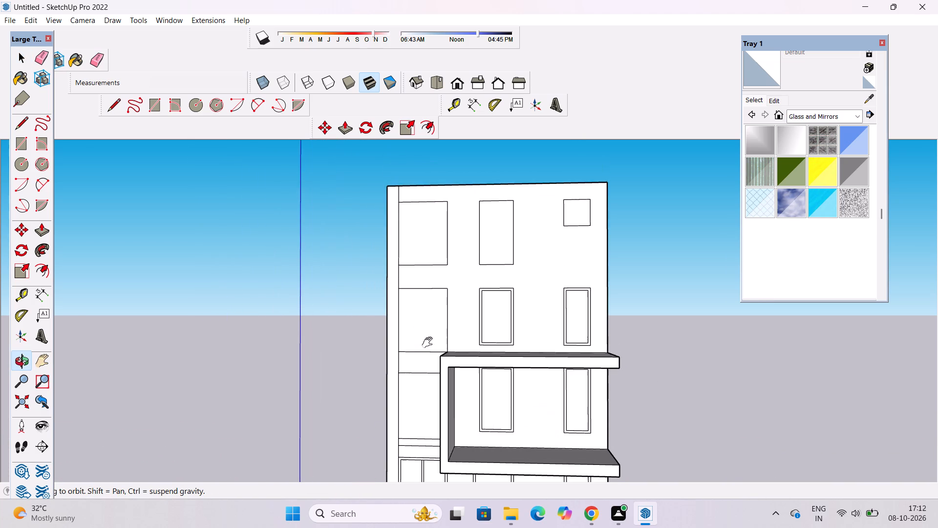
drag(429, 344, 445, 253)
shift+scroll(445, 253, down, 5)
drag(454, 364, 494, 354)
scroll(448, 269, up, 5)
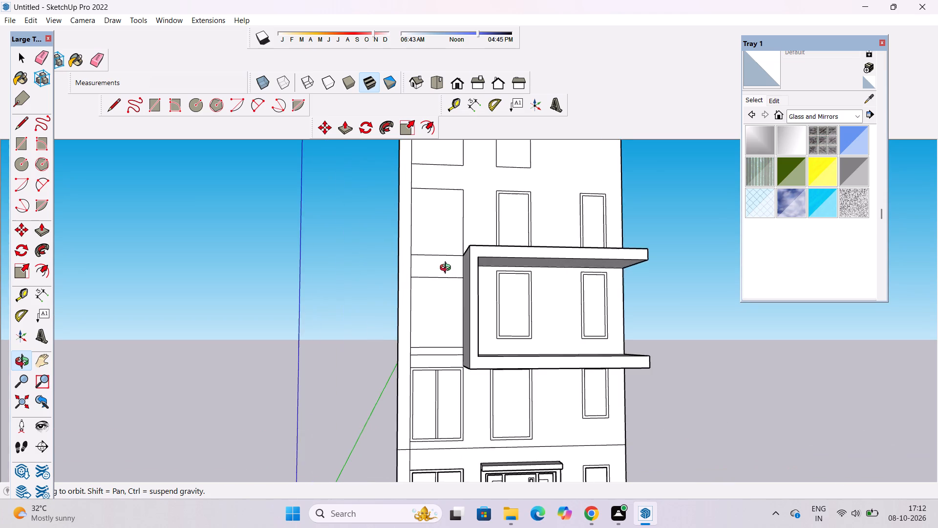
shift+drag(448, 269, 435, 312)
drag(444, 312, 426, 401)
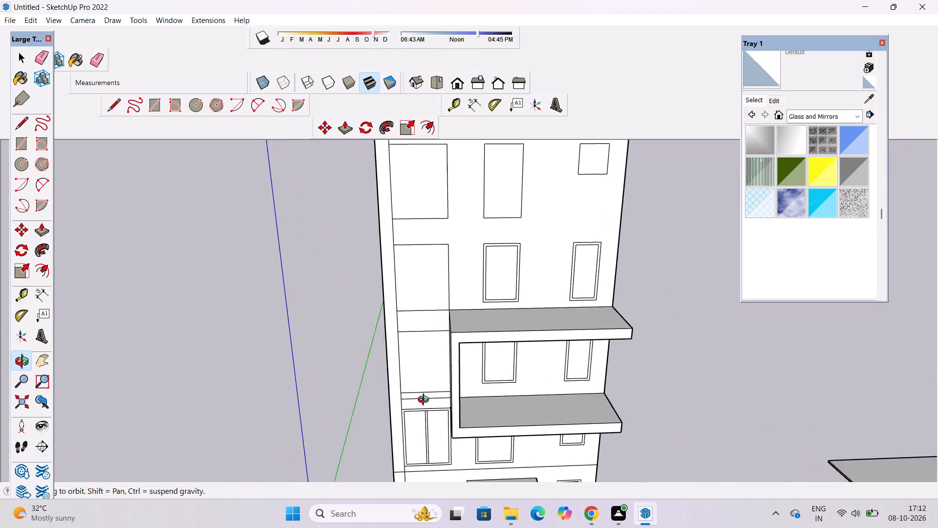
drag(426, 401, 396, 305)
shift+drag(402, 286, 419, 388)
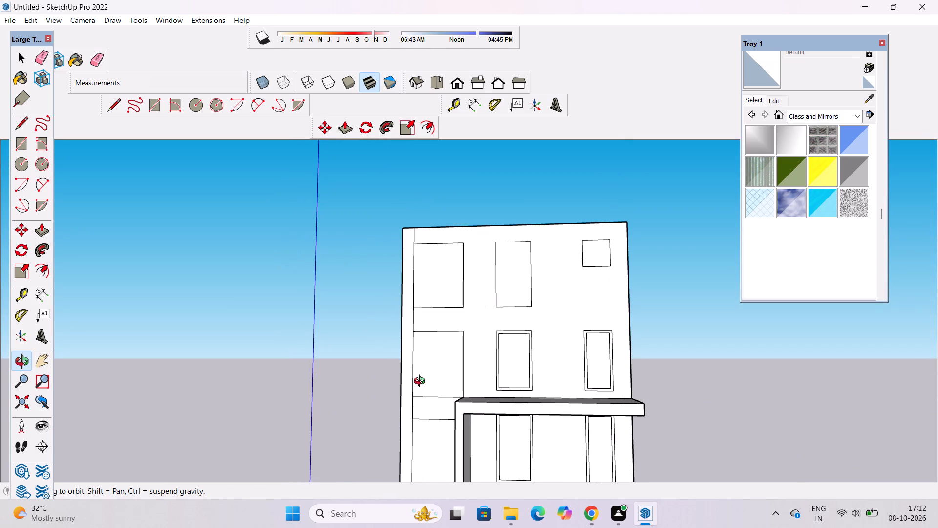
scroll(420, 378, down, 3)
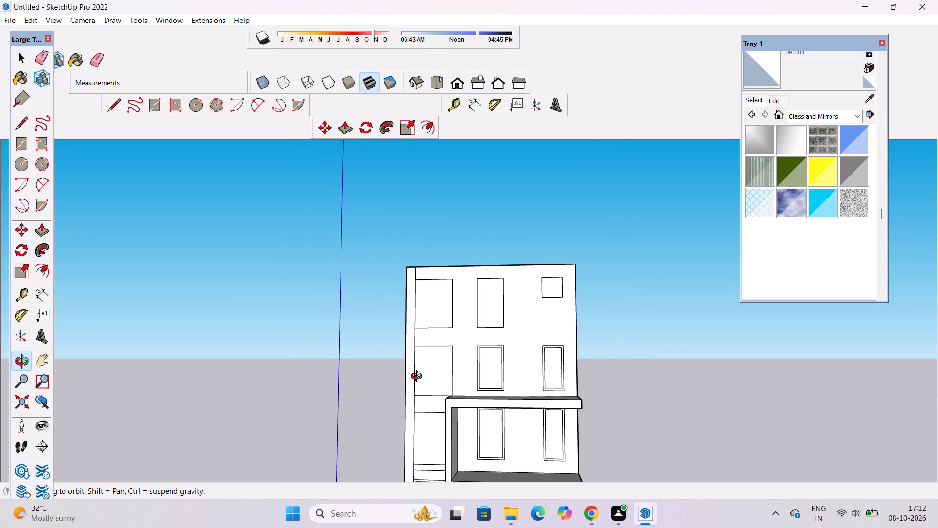
shift+drag(433, 327, 426, 355)
scroll(453, 306, up, 4)
shift+drag(449, 341, 424, 285)
drag(423, 283, 434, 333)
shift+scroll(379, 296, up, 5)
shift+drag(379, 296, 356, 329)
shift+drag(355, 329, 352, 324)
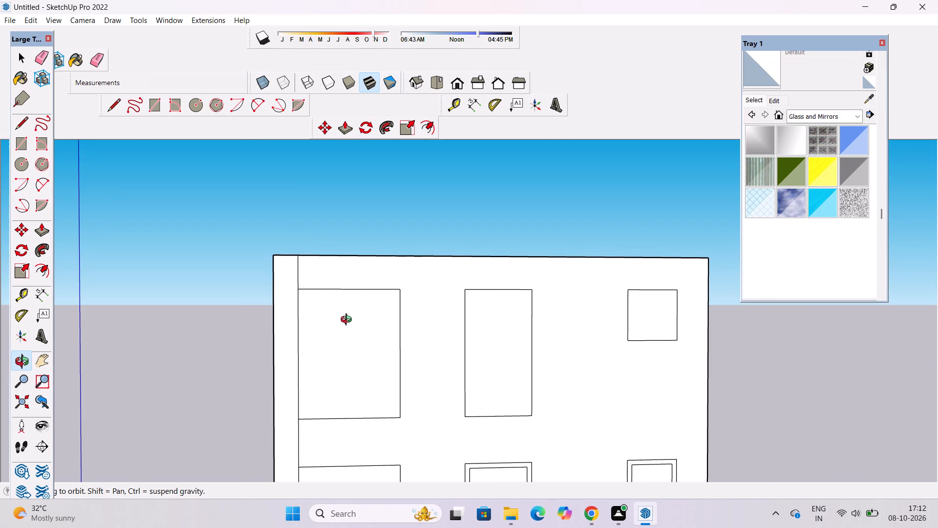
Offset the wide top-floor window outline at the facade's left edge inward by 1'.
key(space)
text(o)
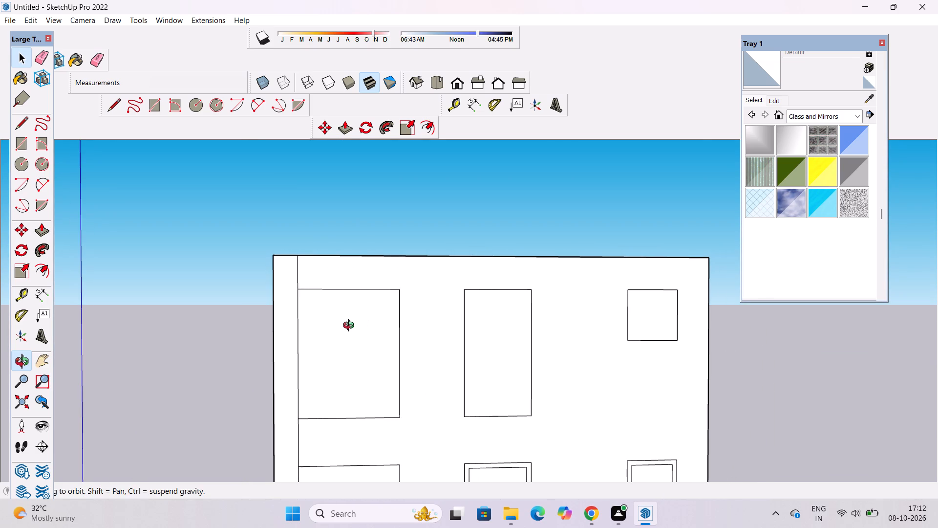
drag(352, 332, 354, 274)
drag(351, 282, 334, 283)
text(of)
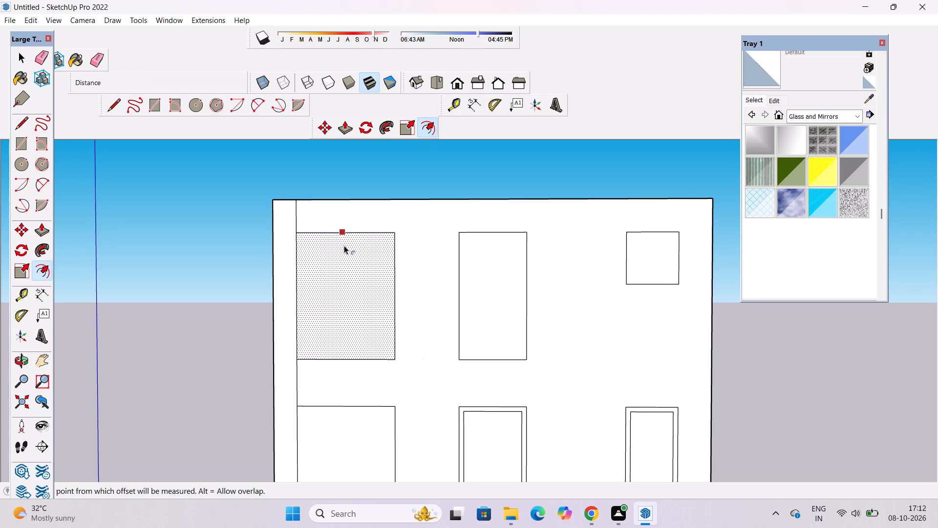
click(346, 240)
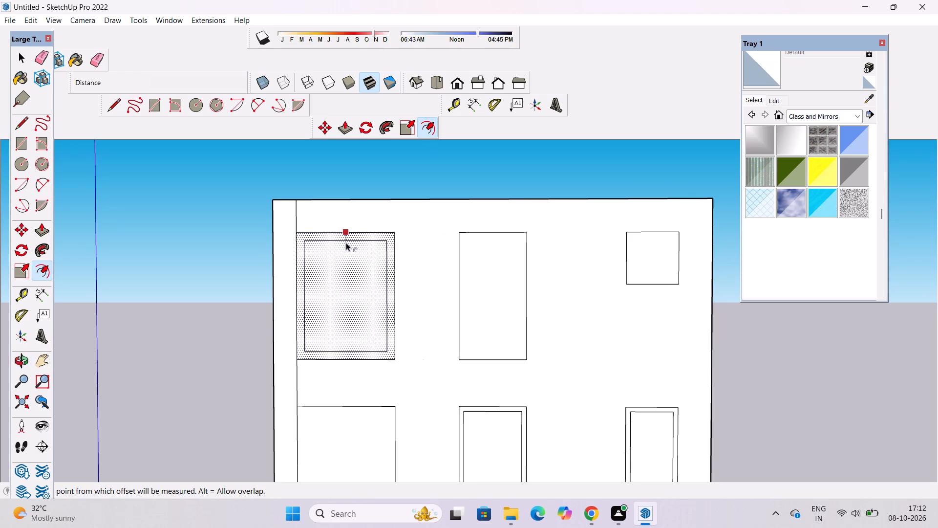
text(1')
key(Return)
Offset the wide window outline directly below the top-floor one inward by 1'.
scroll(336, 245, down, 6)
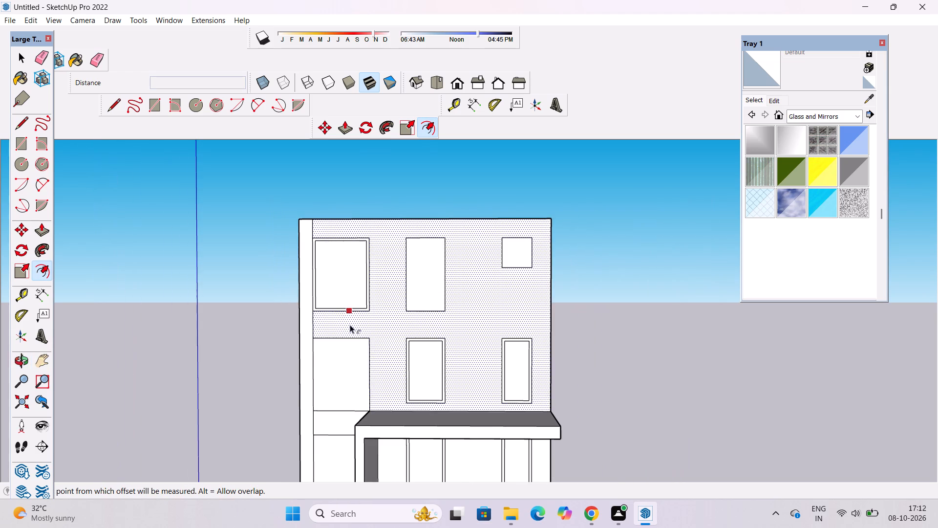
click(351, 339)
click(357, 338)
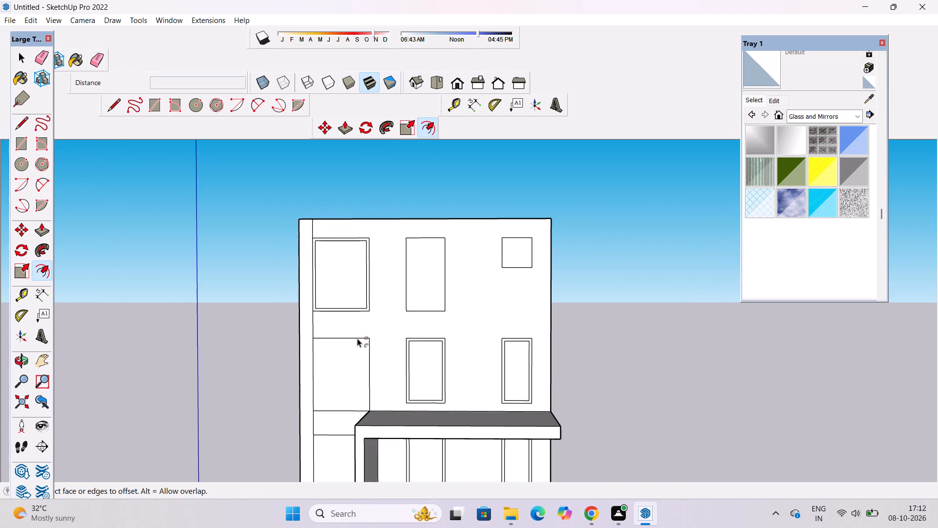
click(354, 342)
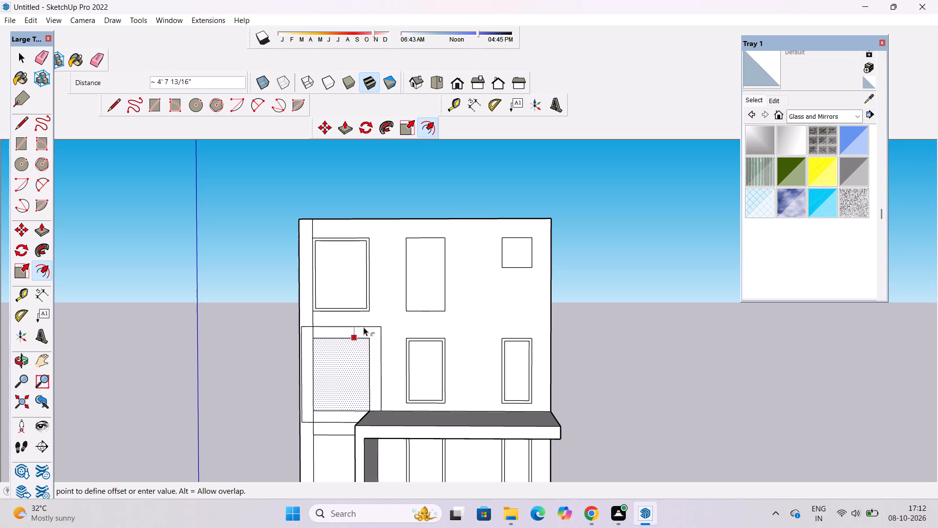
text(1')
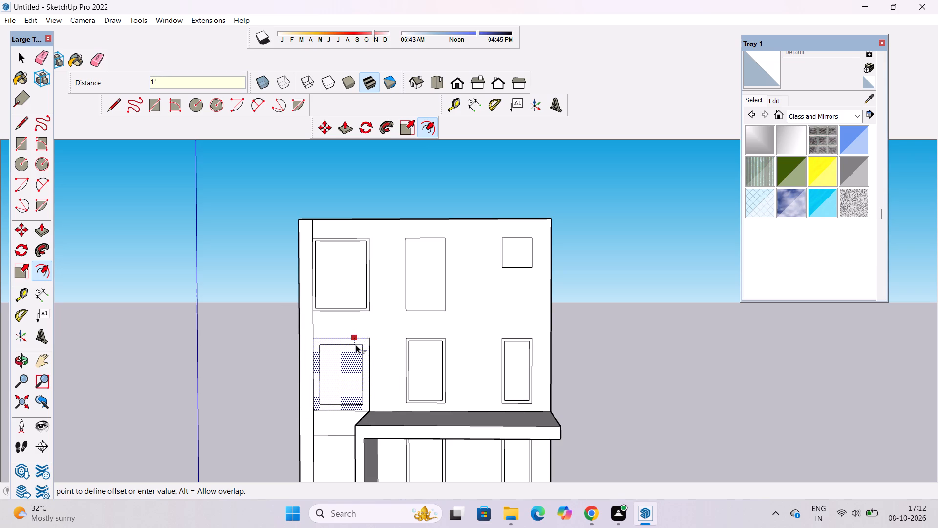
key(Return)
Offset the tall middle top-floor window outline inward by 1', matching the frame of the neighbouring wide window.
scroll(350, 336, down, 6)
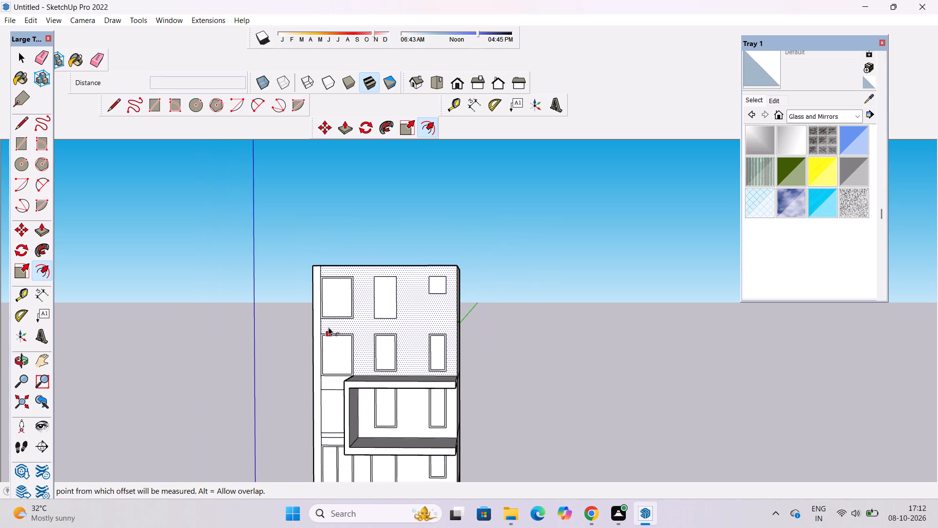
scroll(393, 292, up, 8)
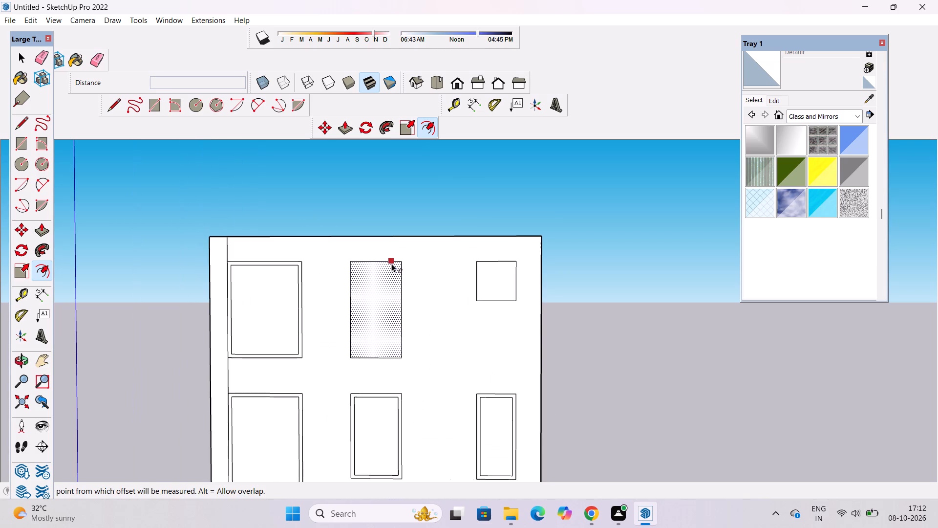
click(391, 264)
click(295, 266)
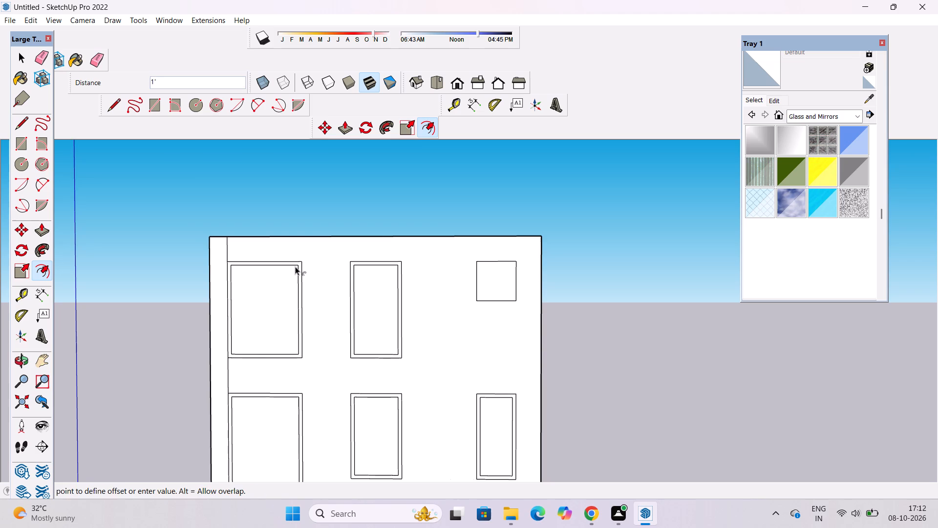
Offset the small square top-floor window outline inward by 1', matching the frame of the middle window.
scroll(353, 274, down, 3)
scroll(445, 308, up, 3)
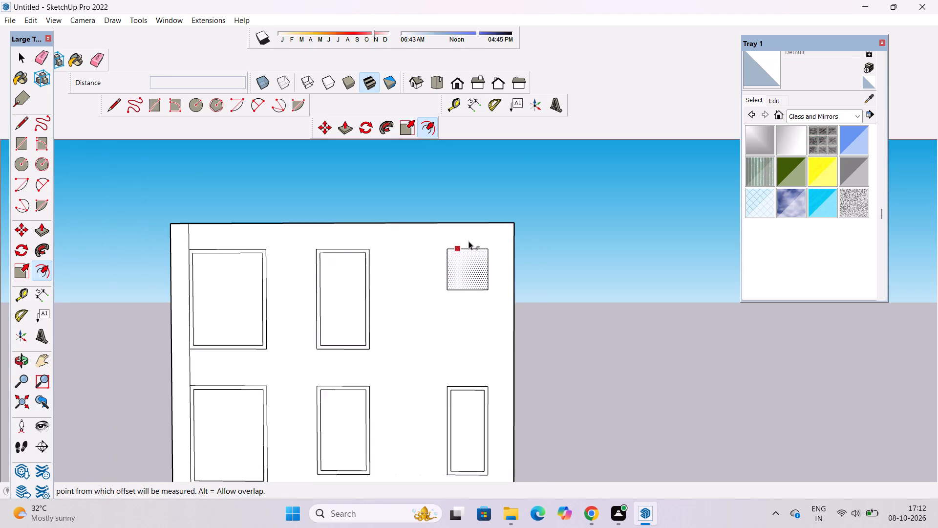
scroll(469, 241, up, 7)
click(469, 255)
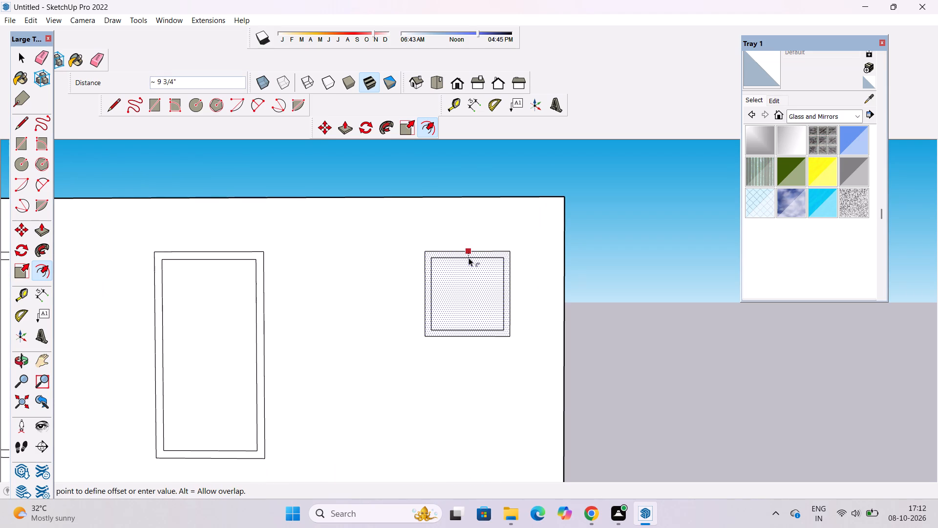
click(253, 257)
Examine the window frames on the two uppermost floors of the front facade from several angles.
scroll(503, 222, down, 10)
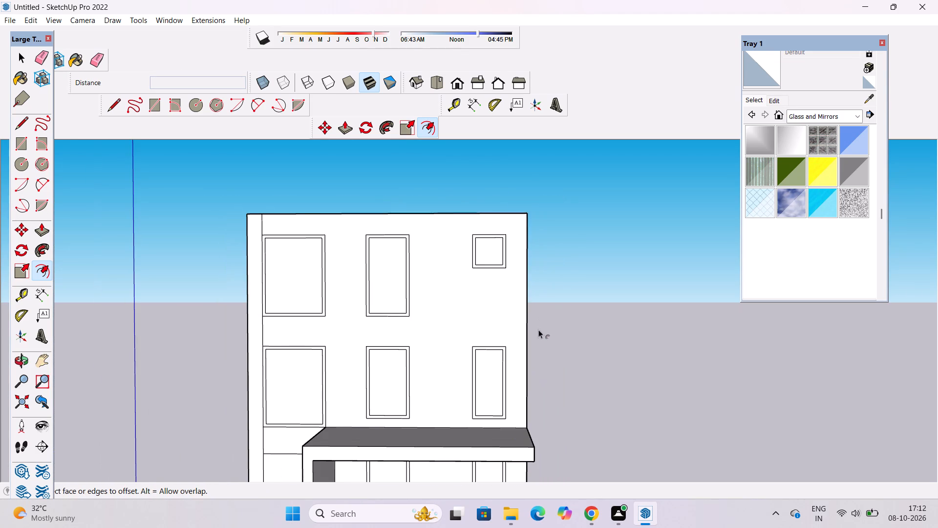
scroll(560, 301, down, 3)
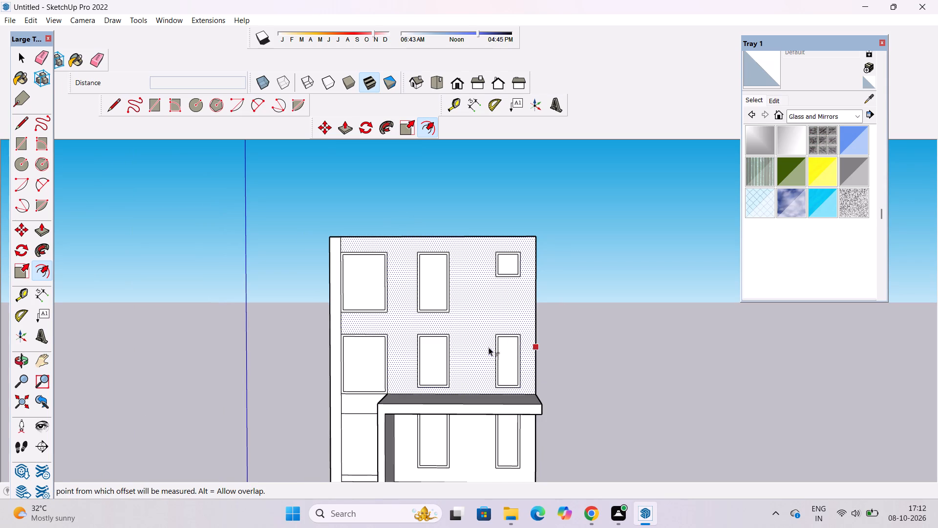
key(space)
key(o)
shift+drag(440, 344, 437, 333)
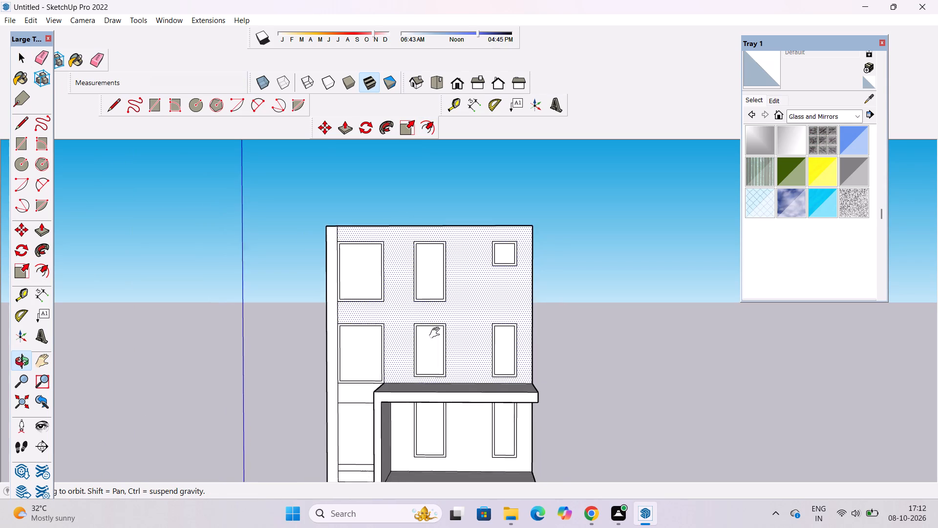
shift+drag(441, 336, 477, 345)
key(space)
click(626, 345)
key(o)
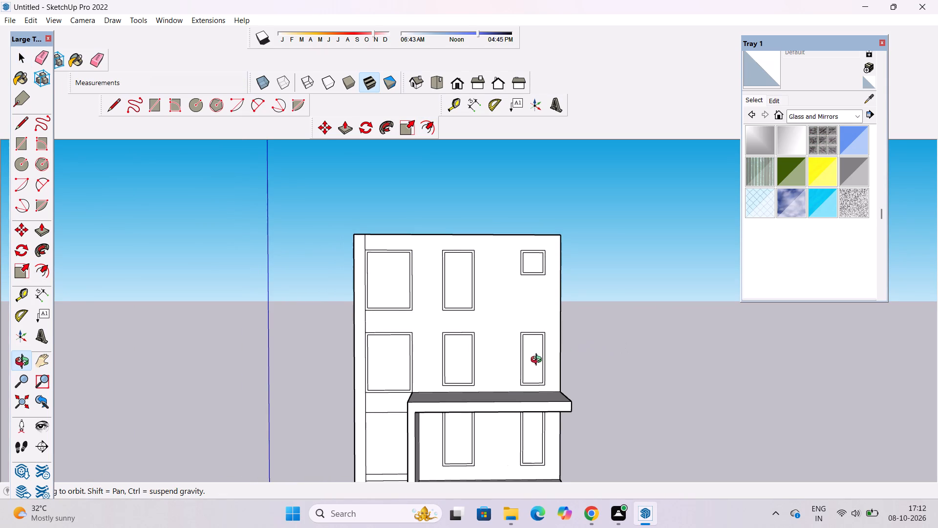
drag(539, 366, 516, 347)
drag(492, 352, 630, 379)
scroll(464, 363, up, 3)
drag(550, 368, 466, 376)
shift+drag(464, 373, 469, 428)
scroll(500, 411, down, 4)
drag(550, 401, 482, 401)
scroll(469, 398, up, 3)
shift+drag(469, 398, 470, 407)
drag(470, 410, 475, 367)
scroll(493, 363, up, 4)
shift+drag(493, 374, 498, 349)
drag(495, 363, 512, 388)
scroll(506, 383, down, 3)
shift+drag(506, 378, 509, 400)
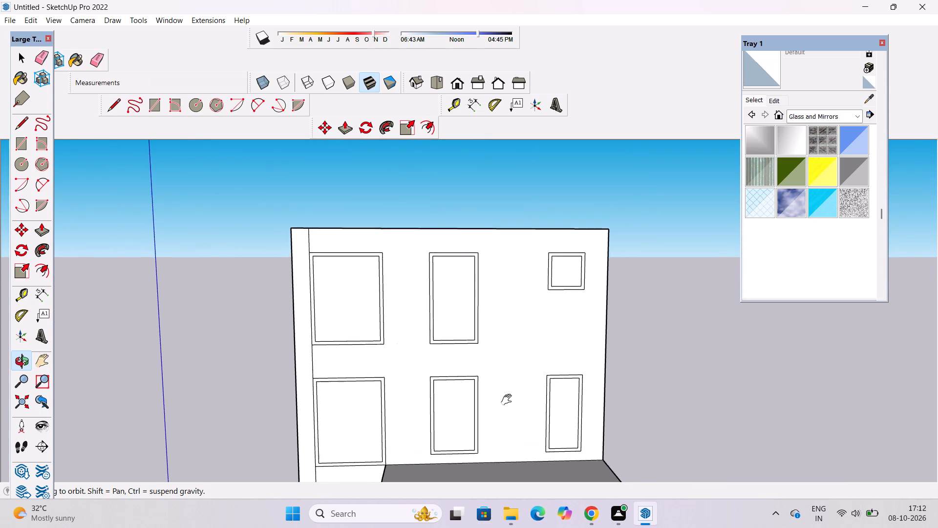
Place a guide 4' inside the roof's front edge, parallel to it.
shift+drag(509, 400, 509, 401)
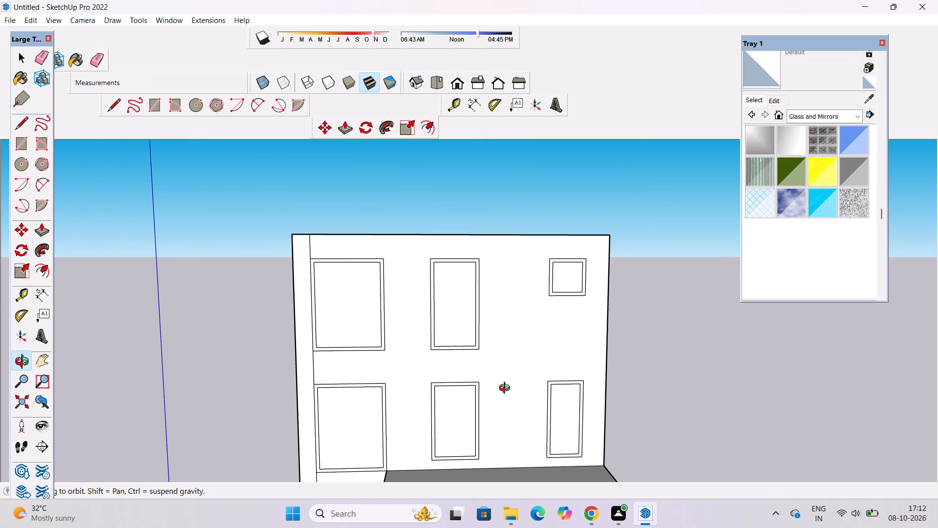
scroll(507, 389, up, 3)
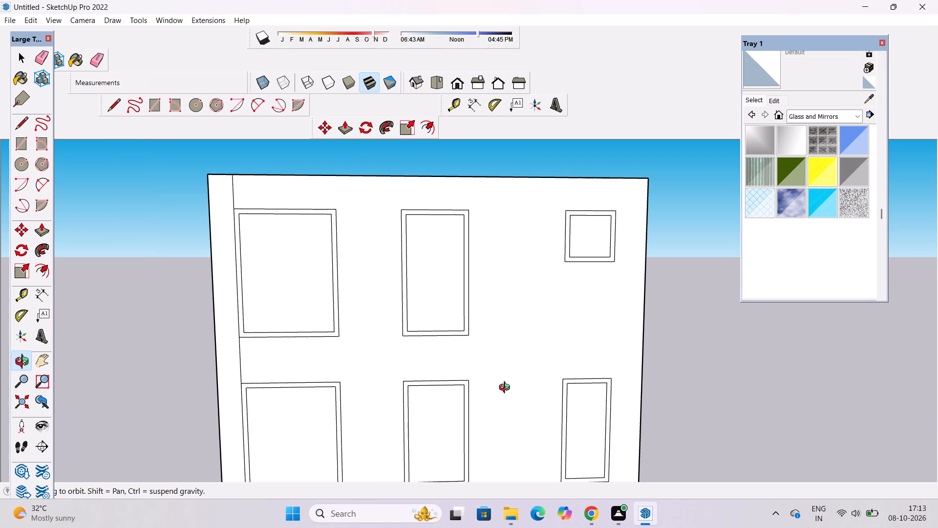
scroll(507, 389, down, 1)
shift+drag(507, 385, 515, 409)
shift+drag(515, 409, 492, 432)
drag(488, 396, 487, 493)
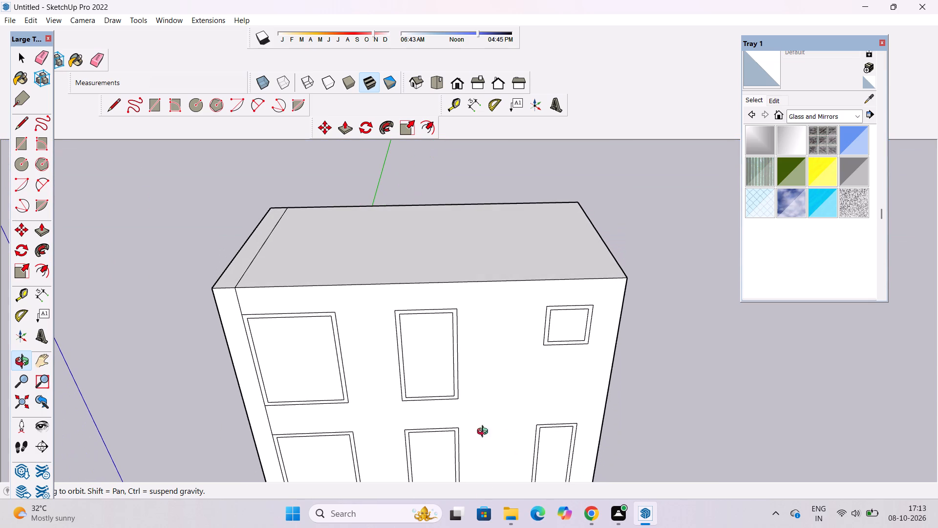
shift+drag(459, 382, 473, 447)
shift+drag(460, 382, 457, 432)
drag(454, 431, 448, 470)
key(t)
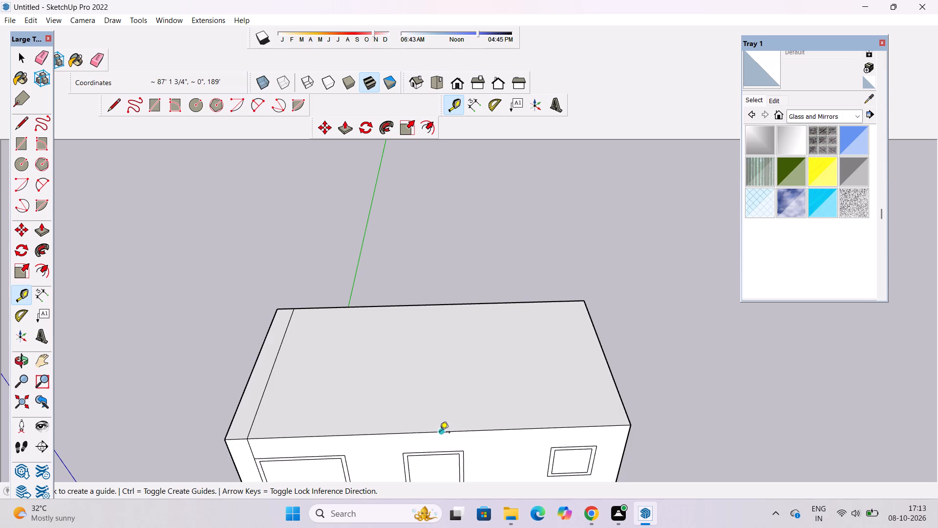
click(440, 433)
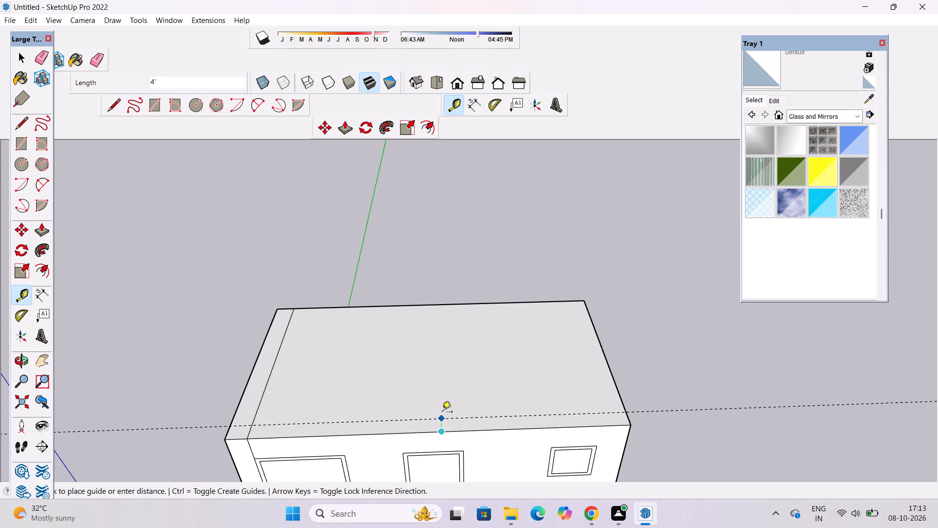
key(4)
key(apostrophe)
key(Return)
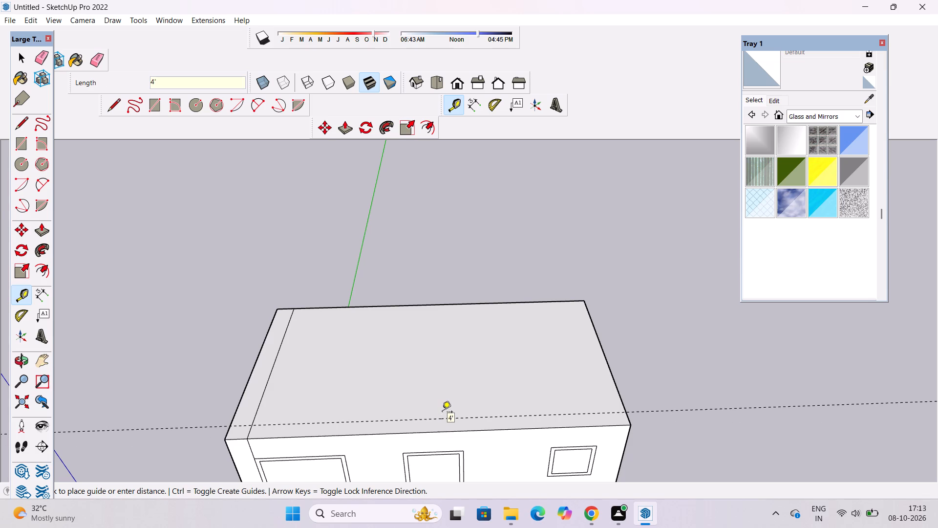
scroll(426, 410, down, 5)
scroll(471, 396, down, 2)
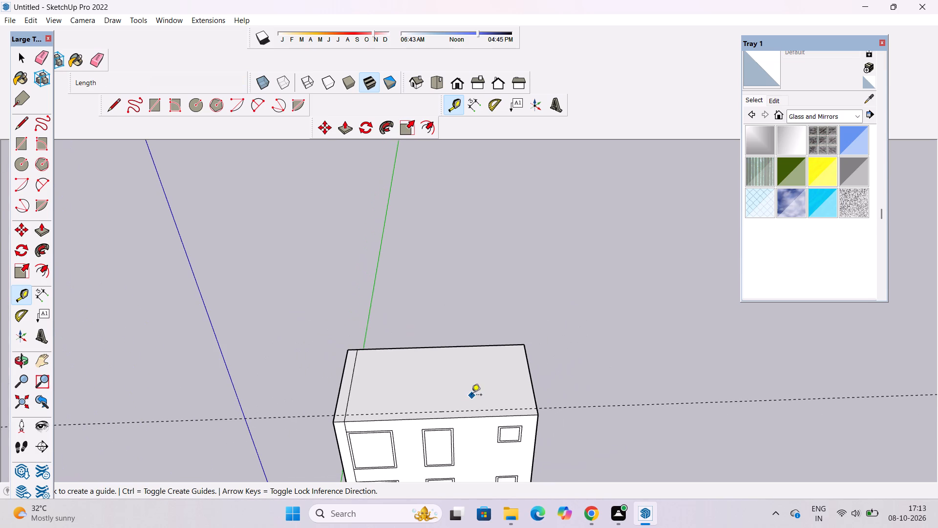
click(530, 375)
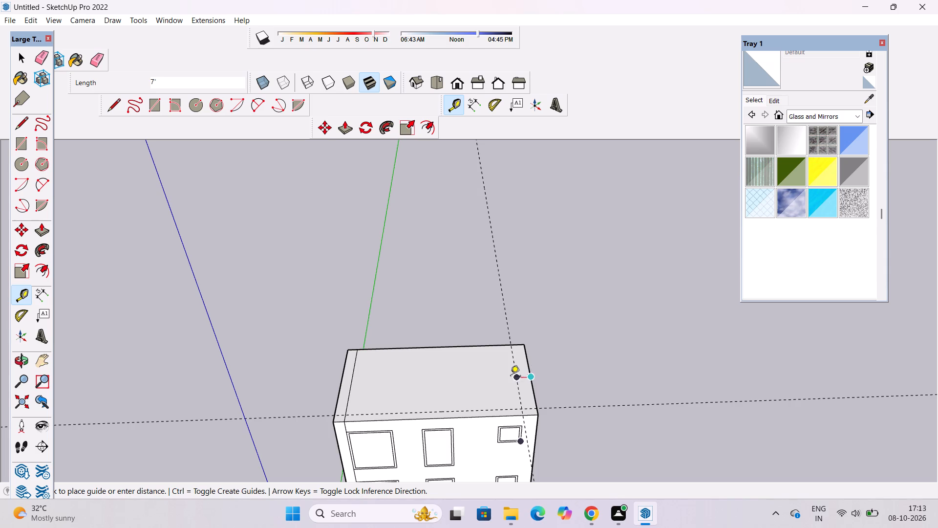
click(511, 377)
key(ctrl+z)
Place a guide 4' inside the roof's right side edge, as seen from the front facade.
click(533, 376)
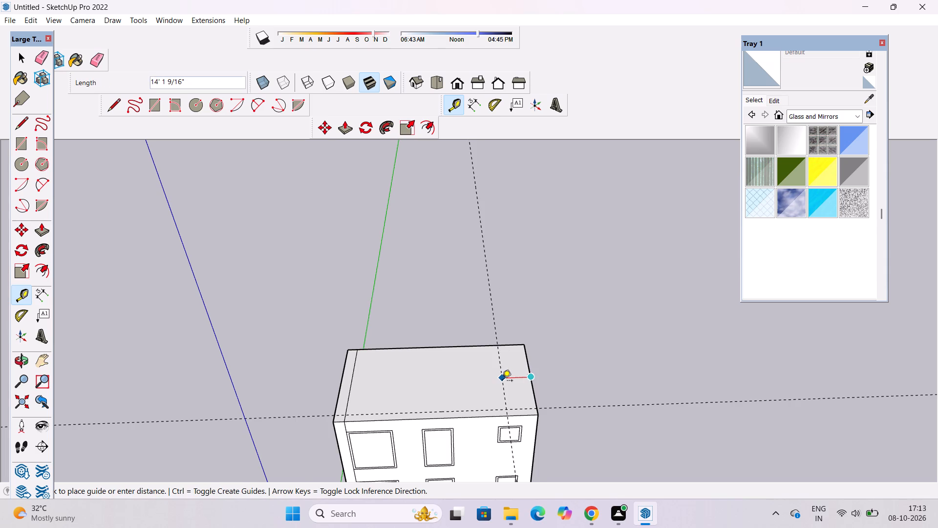
text(4')
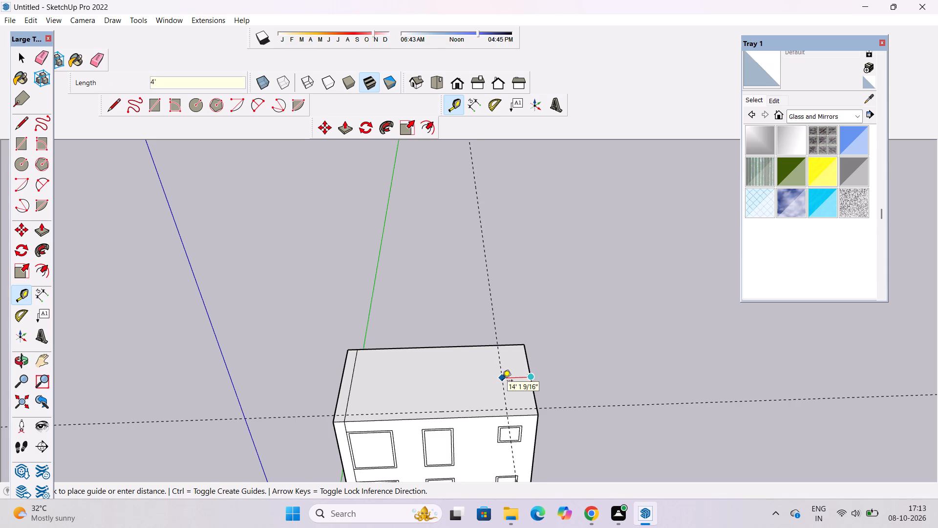
key(Return)
Place a guide 4' inside the roof's rear edge, parallel to it.
scroll(502, 382, down, 5)
scroll(490, 359, up, 8)
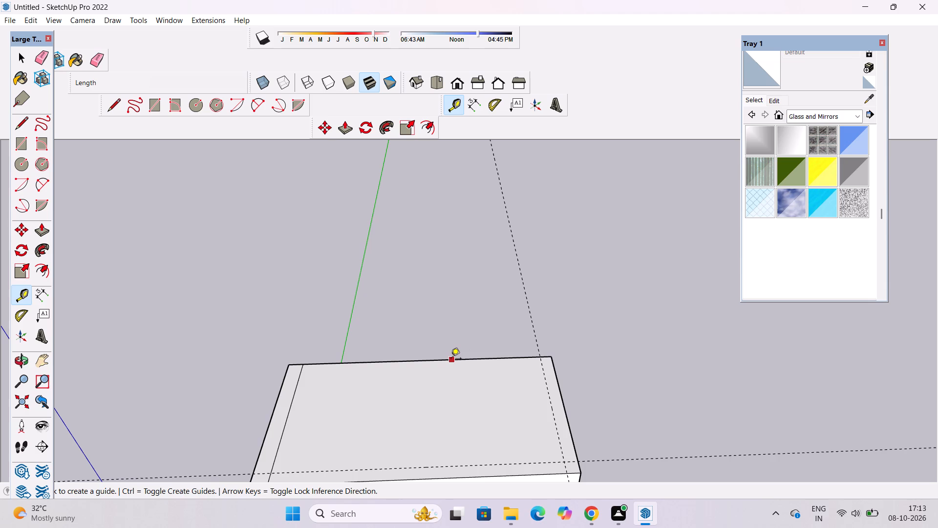
click(451, 359)
text(4')
key(Return)
Draw a 42' by 84' rectangle on the roof between the guide intersections and the existing left strip line.
scroll(450, 377, down, 5)
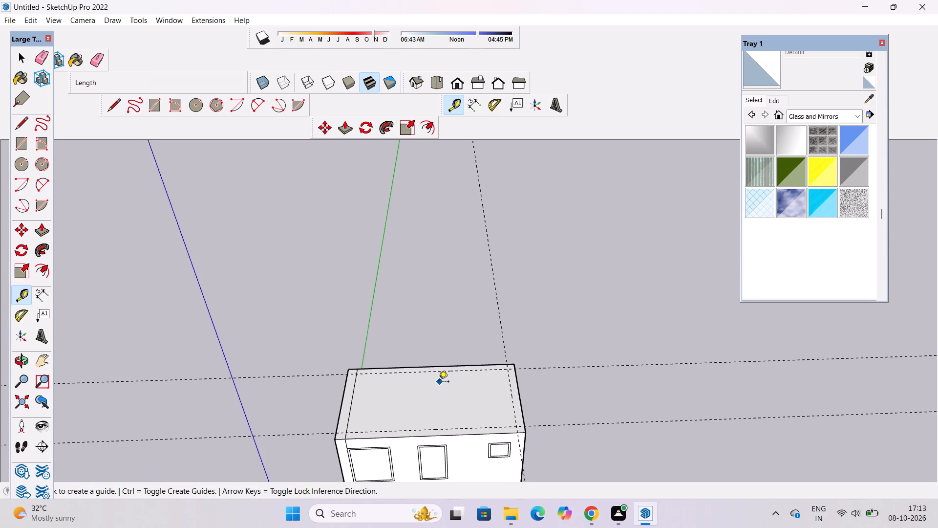
scroll(377, 393, down, 3)
scroll(443, 387, up, 4)
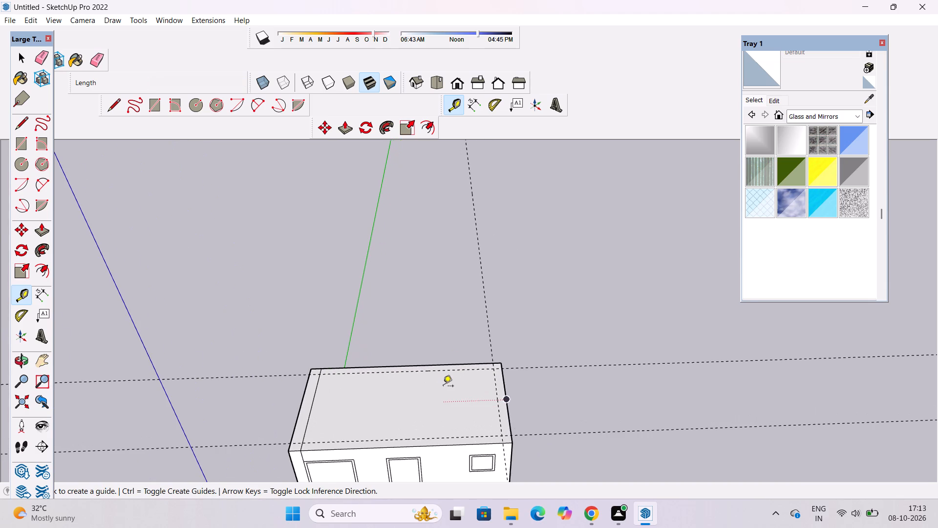
key(space)
text(r)
scroll(323, 375, up, 7)
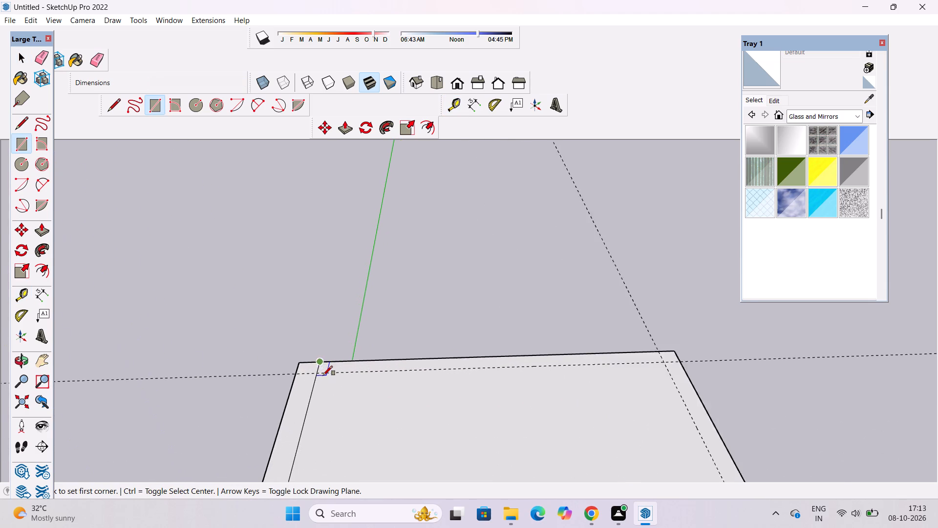
scroll(323, 375, up, 2)
click(315, 372)
scroll(315, 369, down, 8)
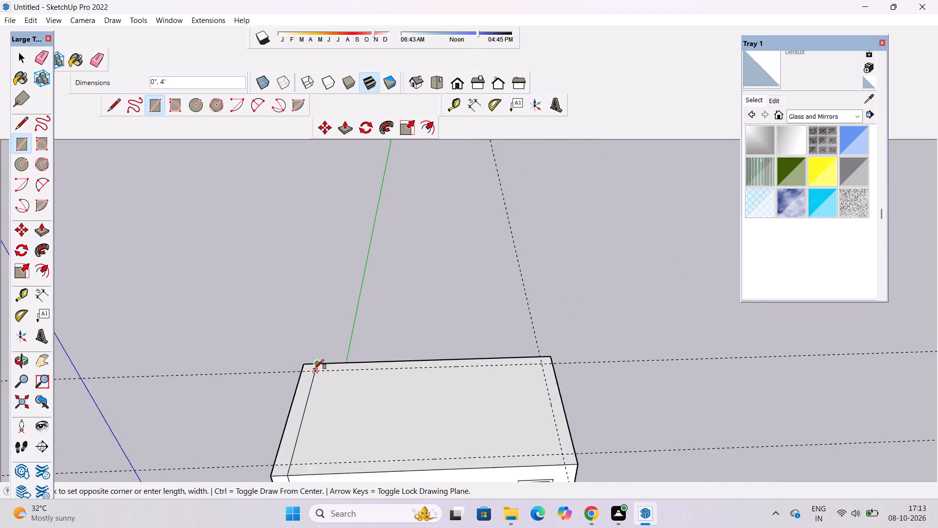
scroll(314, 369, down, 2)
scroll(443, 425, up, 5)
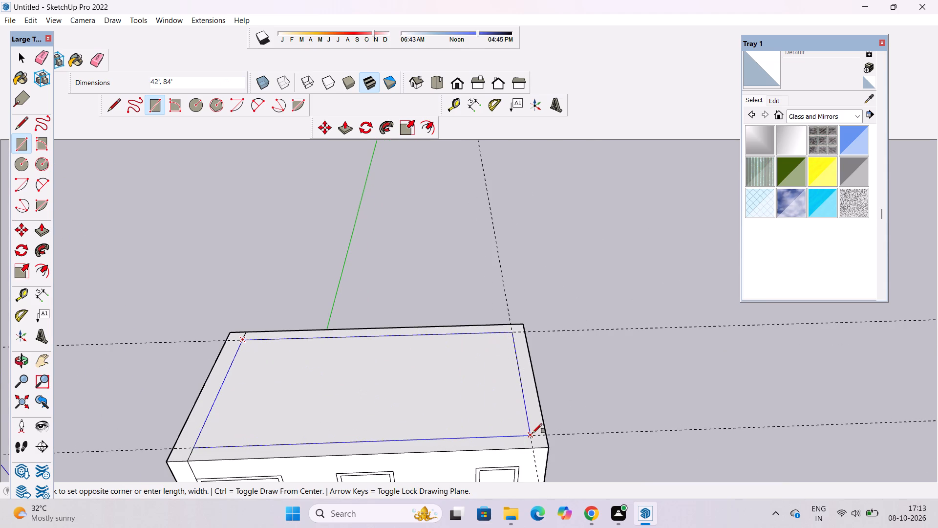
click(533, 433)
key(space)
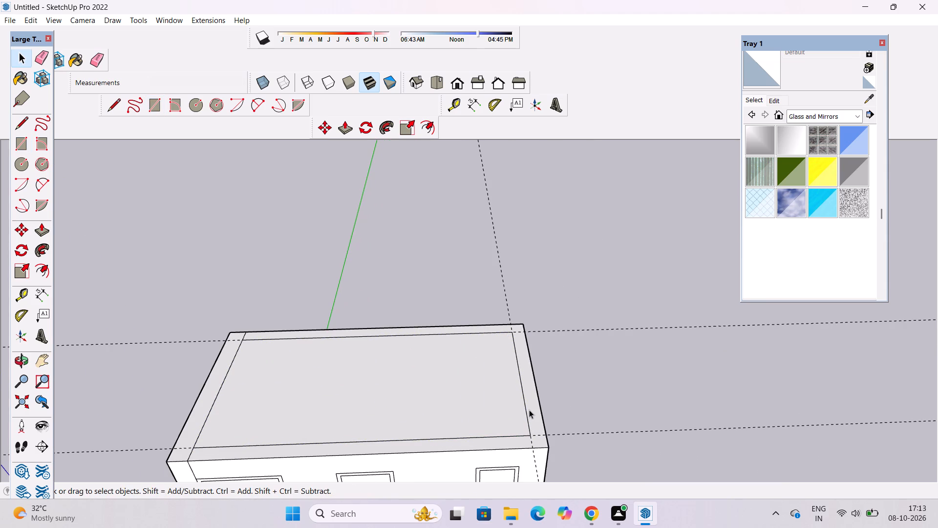
scroll(529, 410, down, 4)
scroll(529, 410, up, 3)
scroll(529, 410, down, 1)
scroll(529, 410, up, 2)
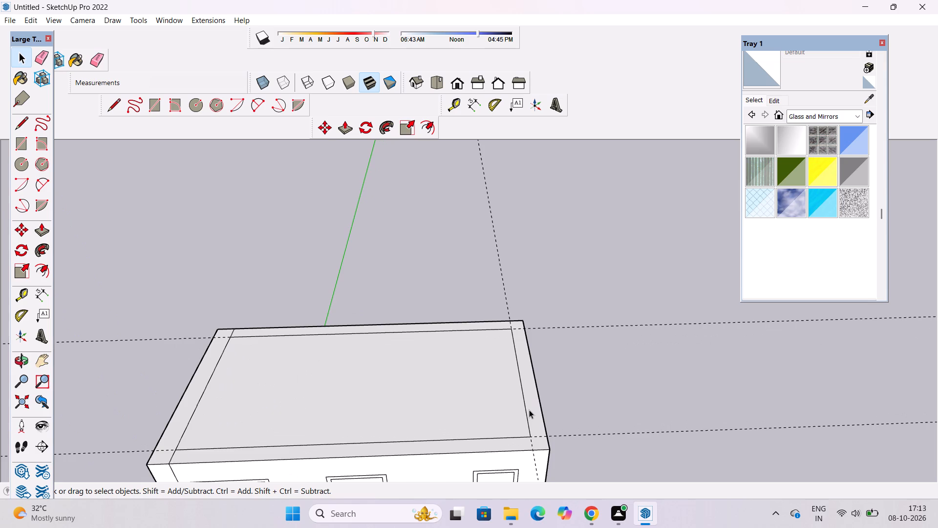
key(space)
Erase the three construction guides around the roof, keeping the inner rectangle.
key(o)
scroll(525, 361, down, 1)
shift+drag(528, 365, 530, 397)
drag(535, 421, 581, 384)
drag(568, 413, 544, 413)
drag(539, 415, 481, 419)
shift+drag(479, 419, 490, 384)
drag(490, 386, 490, 411)
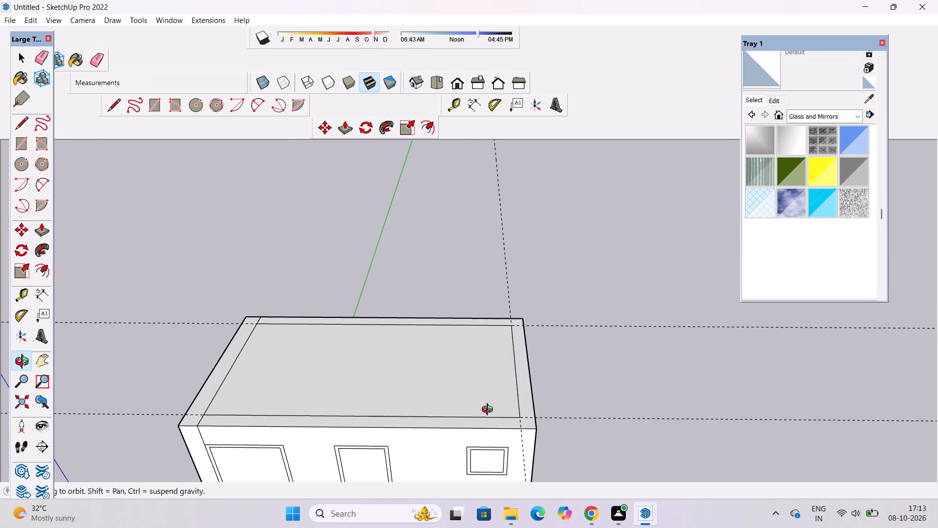
key(e)
drag(517, 263, 501, 280)
drag(608, 275, 601, 440)
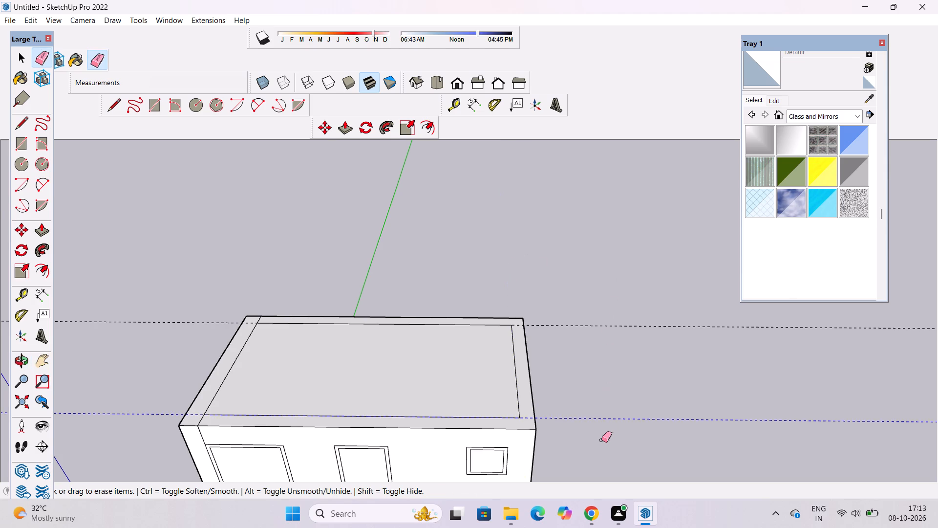
drag(601, 440, 601, 430)
drag(601, 310, 604, 331)
key(space)
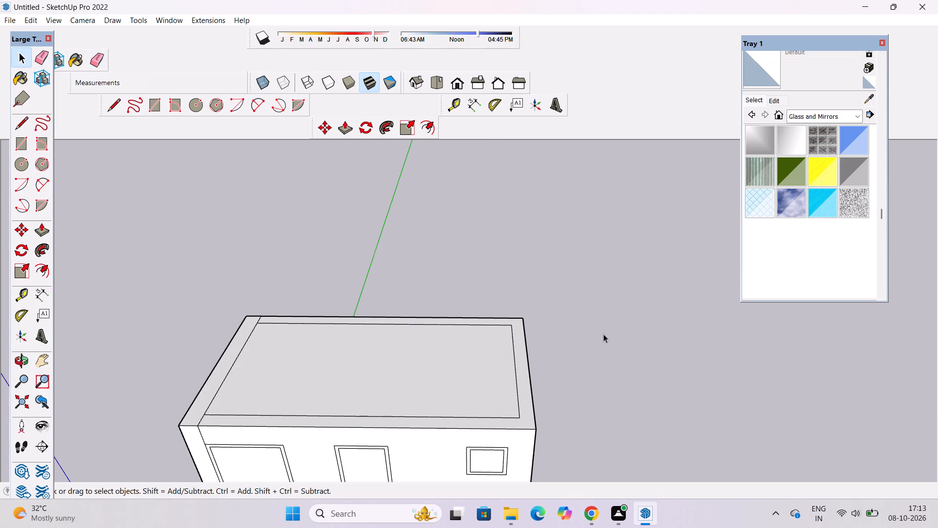
Examine the roof border and the upper floors of the front facade from several angles.
key(o)
shift+drag(551, 367, 554, 388)
drag(550, 392, 545, 371)
scroll(544, 368, up, 3)
scroll(544, 368, down, 5)
shift+drag(486, 401, 503, 323)
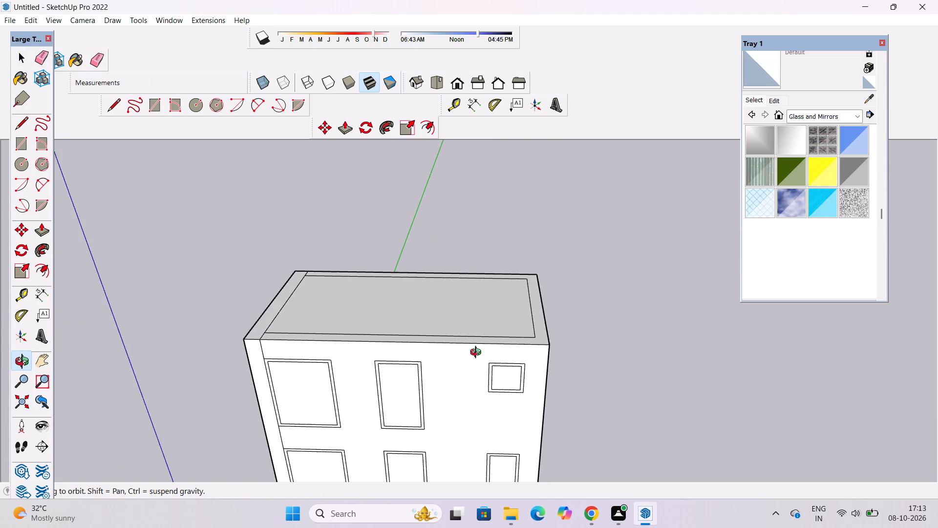
scroll(447, 383, down, 5)
drag(426, 434, 426, 372)
shift+drag(401, 409, 425, 382)
drag(429, 385, 404, 385)
drag(390, 385, 405, 392)
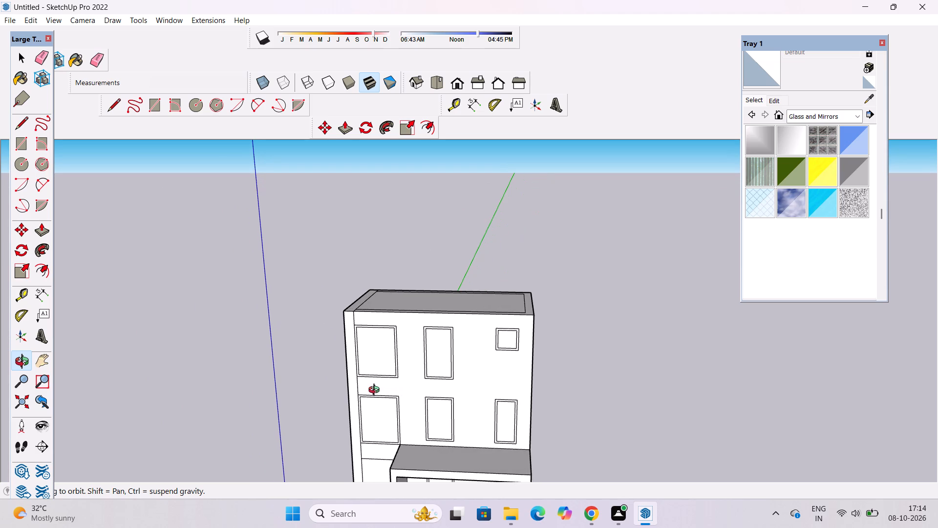
shift+click(377, 387)
drag(386, 395, 418, 352)
drag(420, 369, 422, 383)
shift+drag(422, 383, 427, 392)
drag(427, 392, 422, 375)
Place a vertical guide along the right outer edge of the wide top-floor window.
key(t)
scroll(404, 351, up, 3)
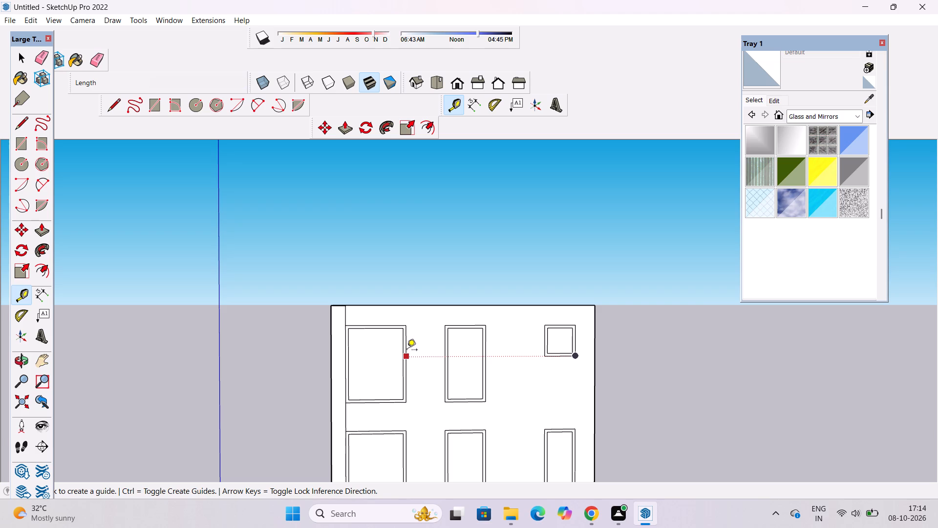
scroll(404, 354, down, 3)
scroll(406, 352, up, 5)
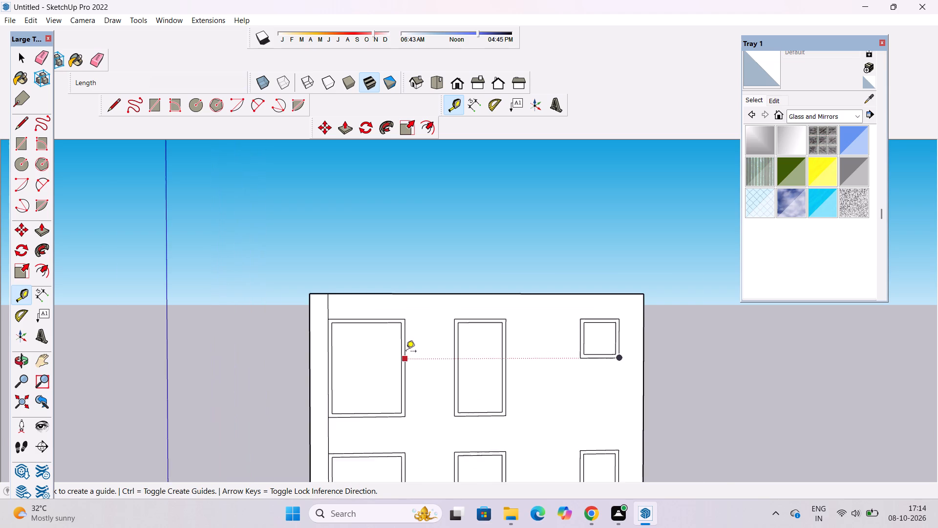
scroll(406, 352, up, 4)
click(406, 332)
click(411, 311)
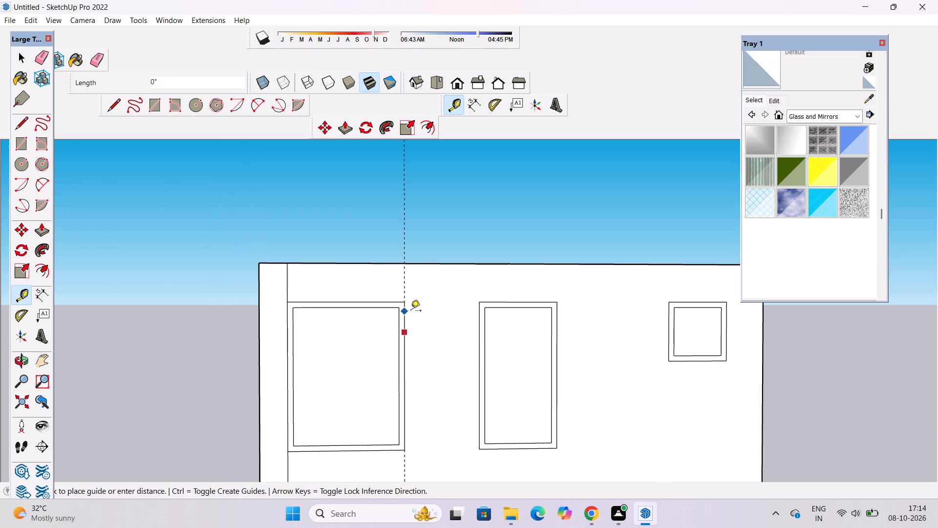
Place a second vertical guide from the first, aligned with the left outer edge of the middle upper-floor windows.
scroll(453, 250, down, 10)
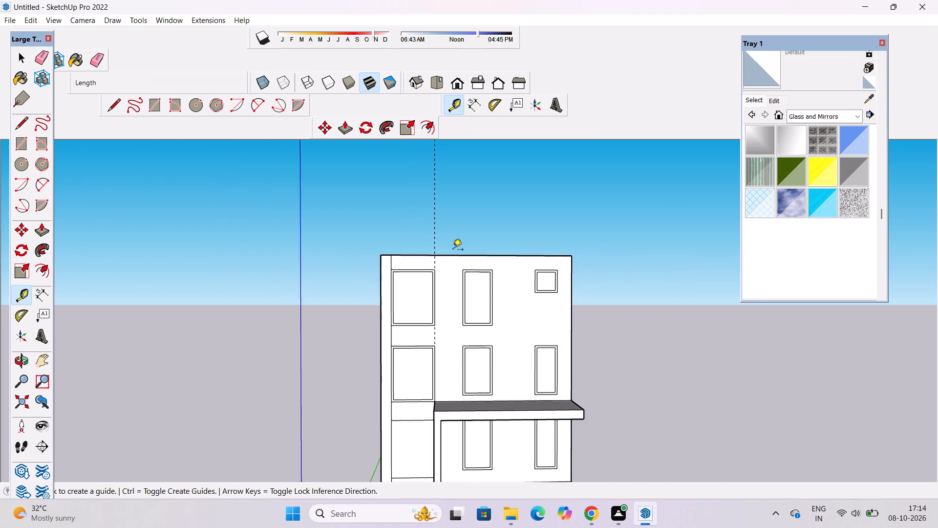
scroll(453, 250, down, 5)
scroll(437, 307, up, 10)
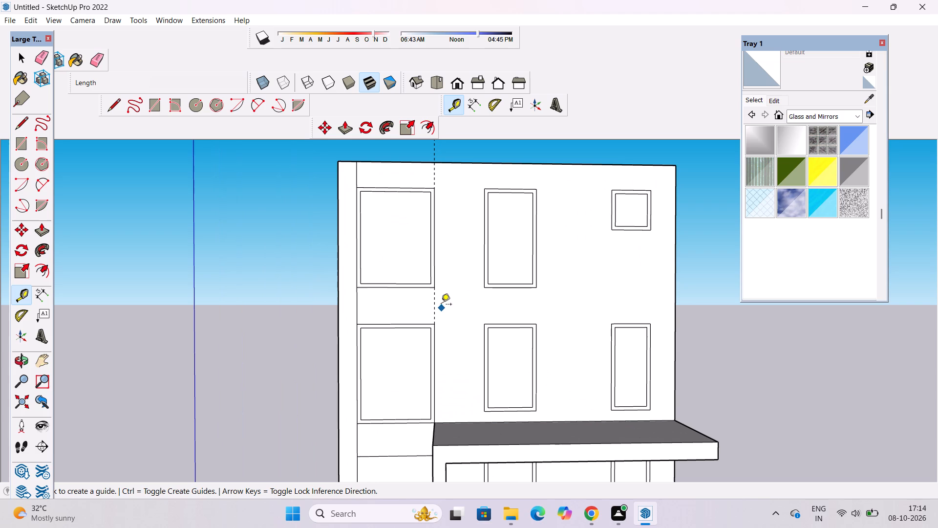
click(437, 302)
scroll(434, 303, down, 3)
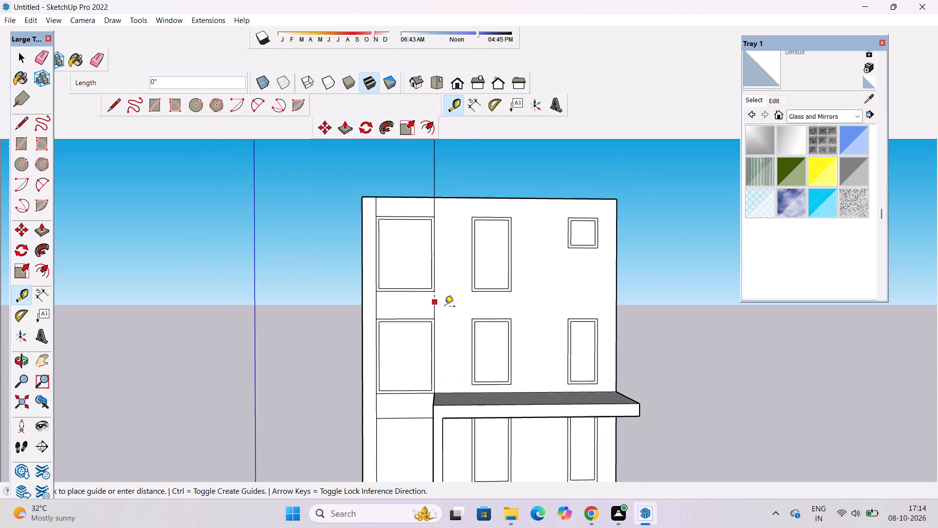
scroll(474, 316, up, 3)
click(474, 319)
Examine how the two vertical guides line up with the windows and entrance on the lower floors of the front facade.
scroll(437, 312, down, 9)
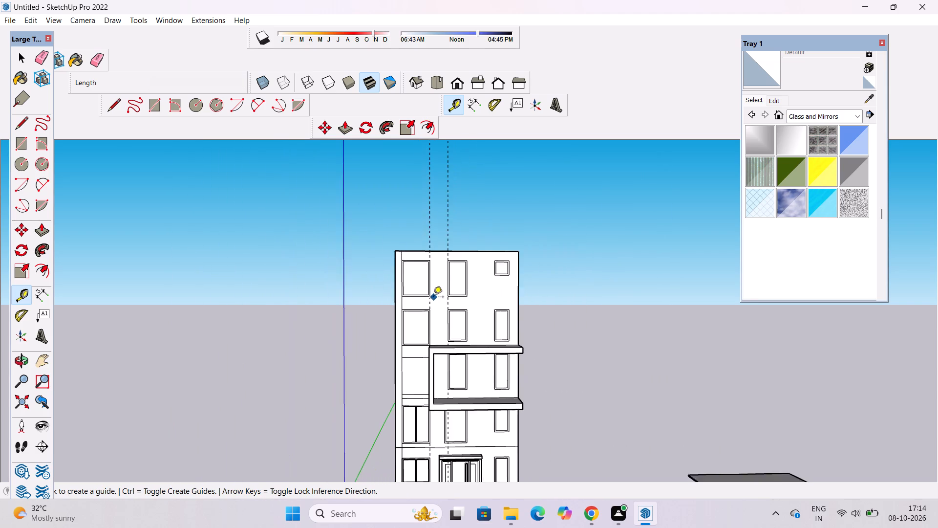
scroll(433, 298, down, 6)
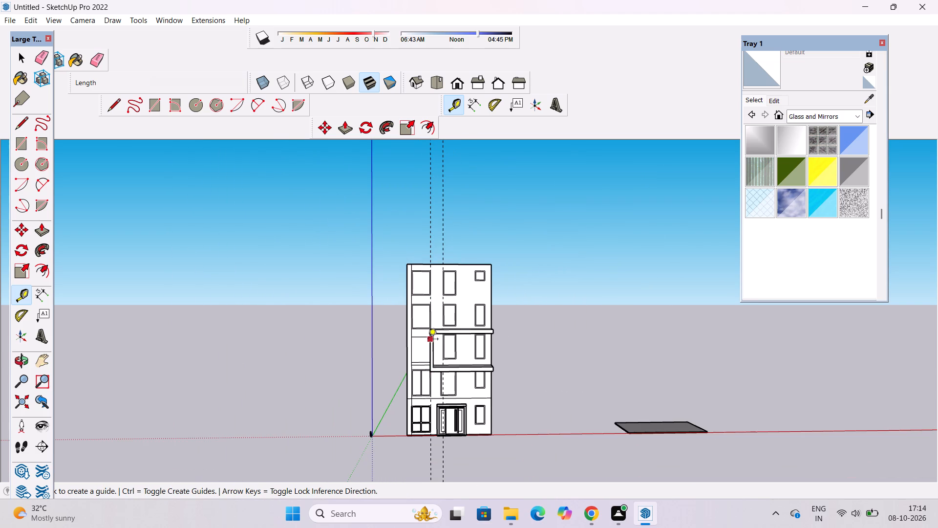
scroll(428, 340, down, 1)
scroll(435, 405, up, 11)
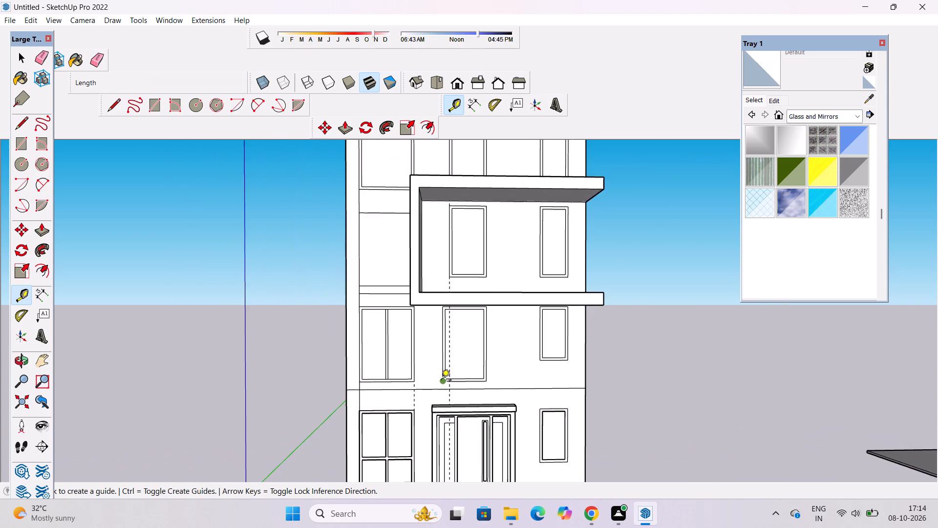
scroll(442, 380, up, 4)
scroll(499, 395, up, 1)
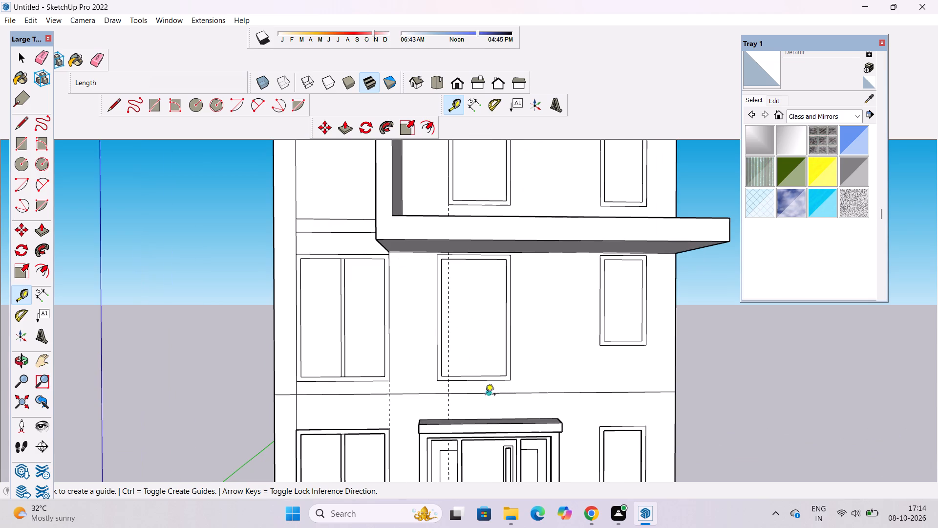
scroll(393, 430, down, 4)
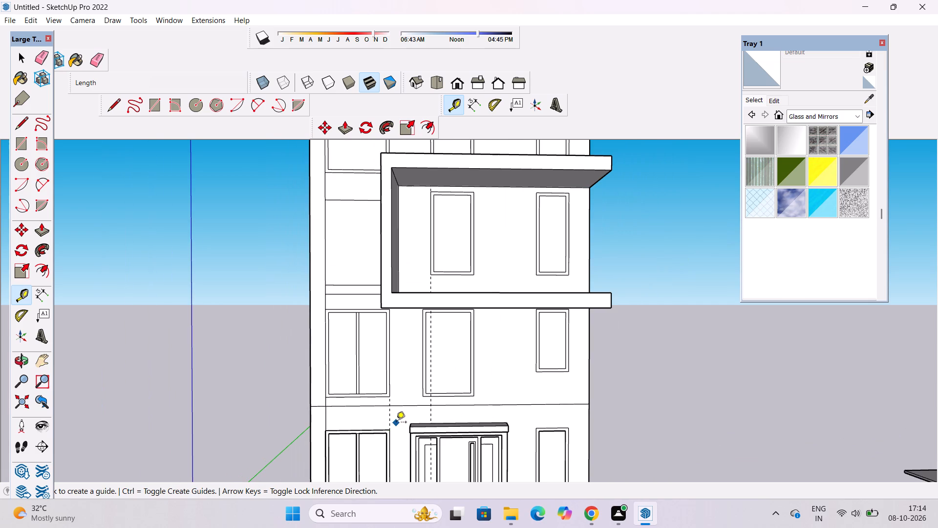
scroll(367, 433, down, 5)
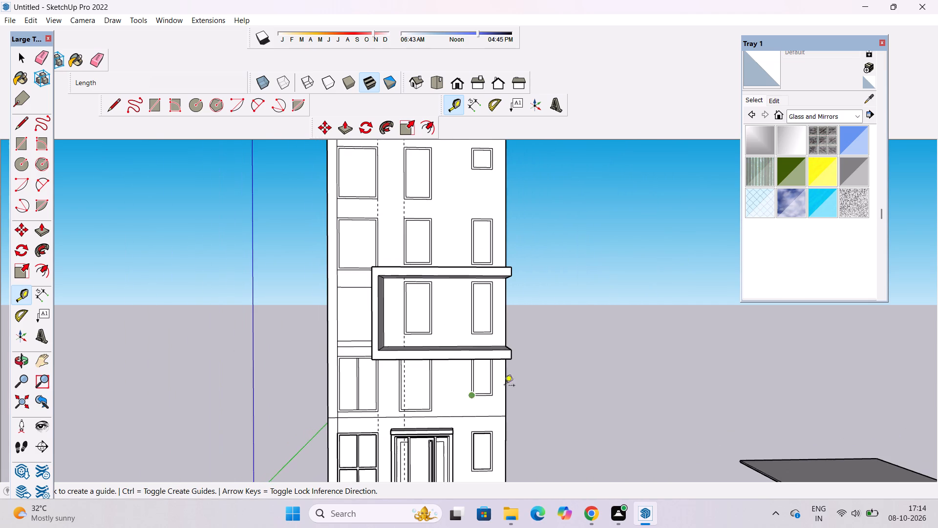
scroll(585, 365, up, 3)
key(space)
scroll(357, 397, down, 4)
scroll(340, 434, up, 4)
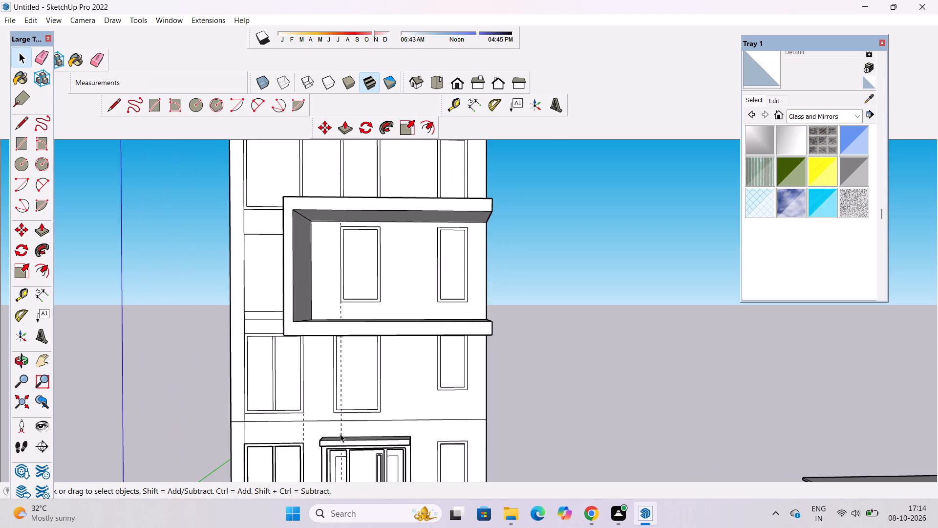
scroll(340, 434, up, 4)
key(o)
scroll(414, 369, down, 1)
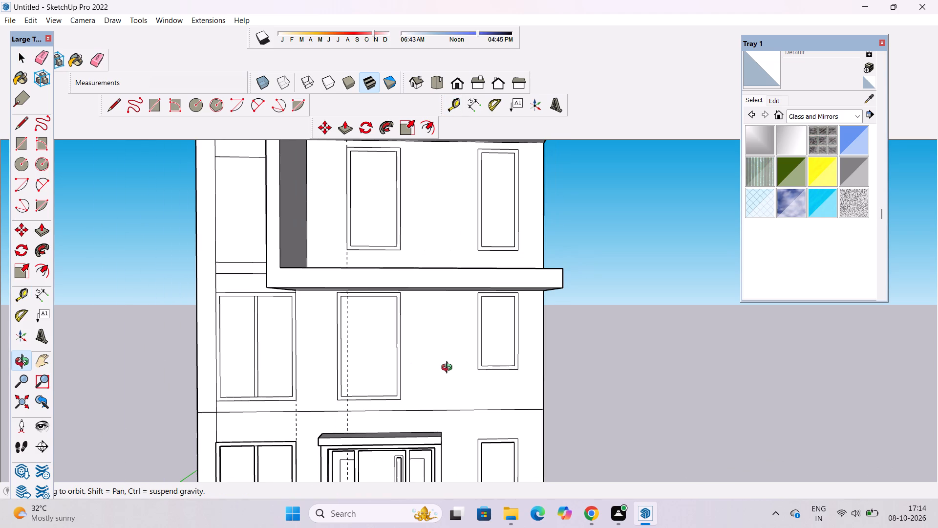
shift+drag(437, 372, 437, 410)
shift+drag(435, 411, 438, 381)
shift+drag(438, 378, 441, 396)
scroll(383, 390, up, 2)
drag(383, 389, 370, 396)
click(369, 396)
key(space)
Move both left frame edges of the middle window below the balcony about 2' 8" inward so the outer edge meets the guide.
scroll(351, 377, up, 3)
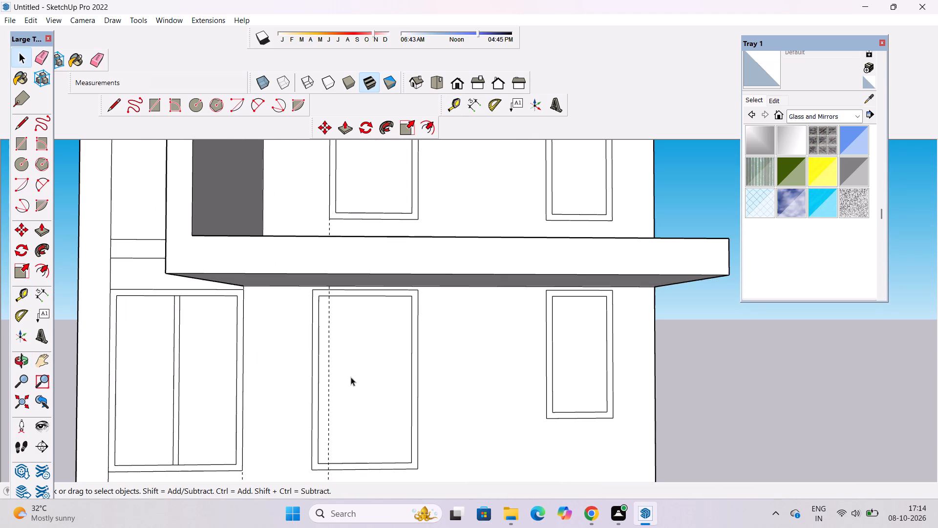
scroll(319, 371, up, 1)
ctrl+scroll(316, 364, up, 2)
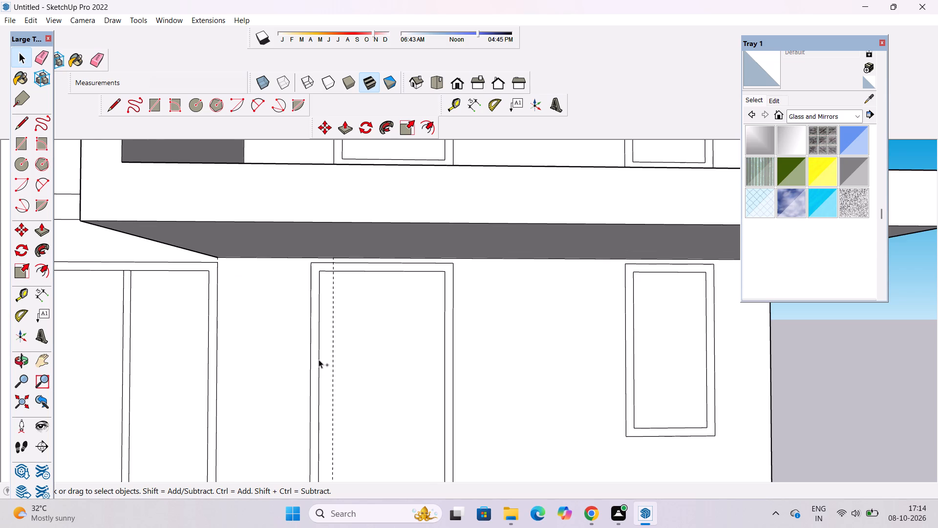
ctrl+click(319, 359)
ctrl+click(311, 352)
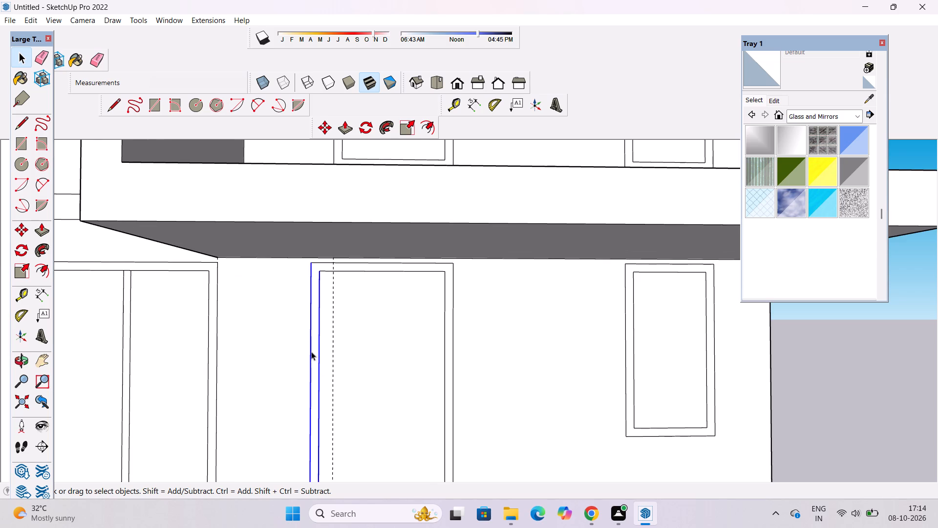
key(m)
scroll(313, 360, down, 3)
scroll(308, 374, up, 3)
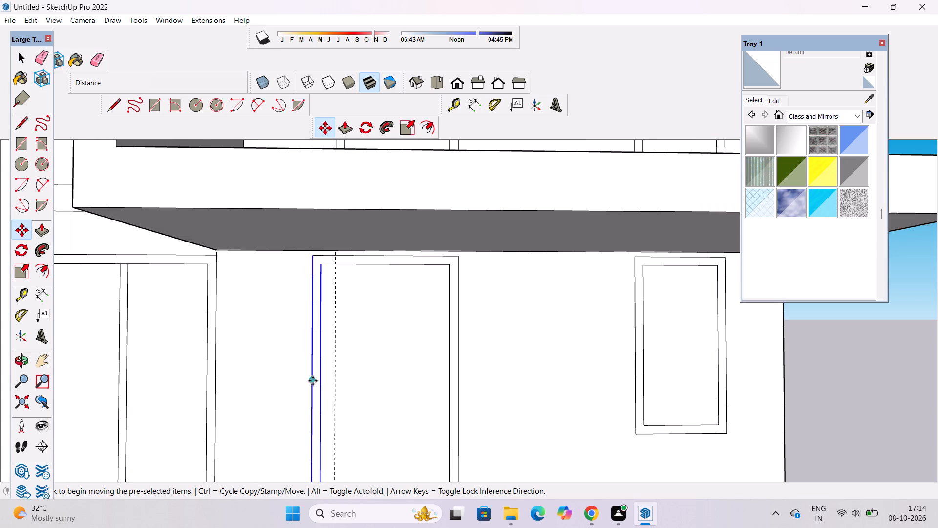
click(313, 381)
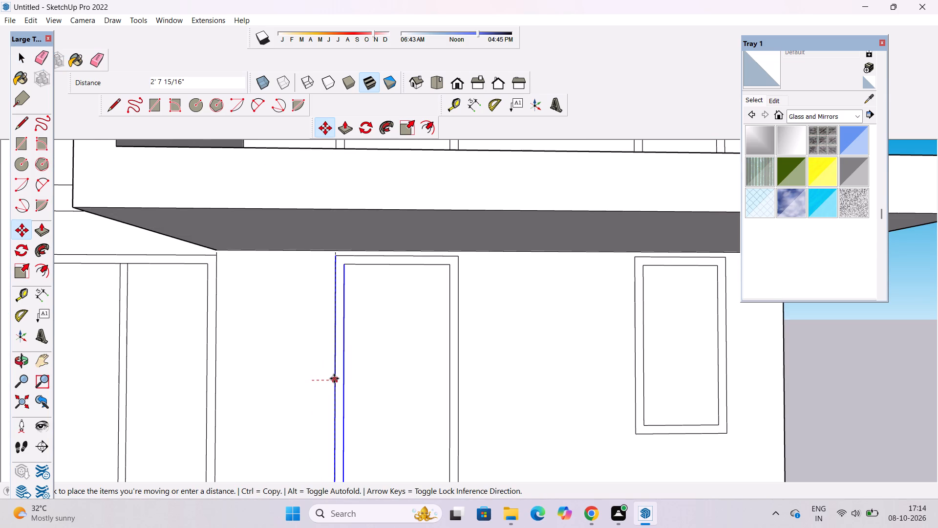
click(334, 378)
key(space)
scroll(335, 361, down, 6)
click(688, 350)
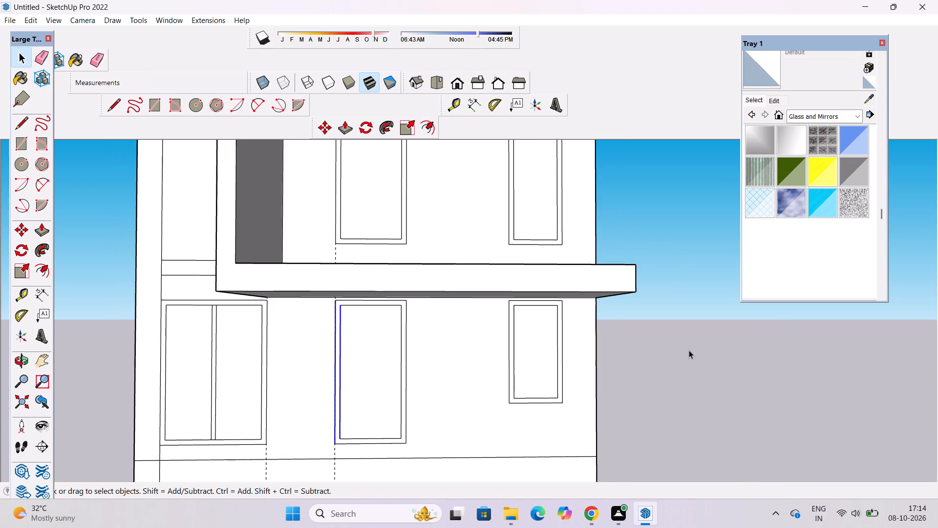
Examine the narrowed middle window against the balcony windows above and the entrance canopy below from several angles.
key(o)
scroll(510, 385, down, 1)
shift+drag(509, 385, 509, 415)
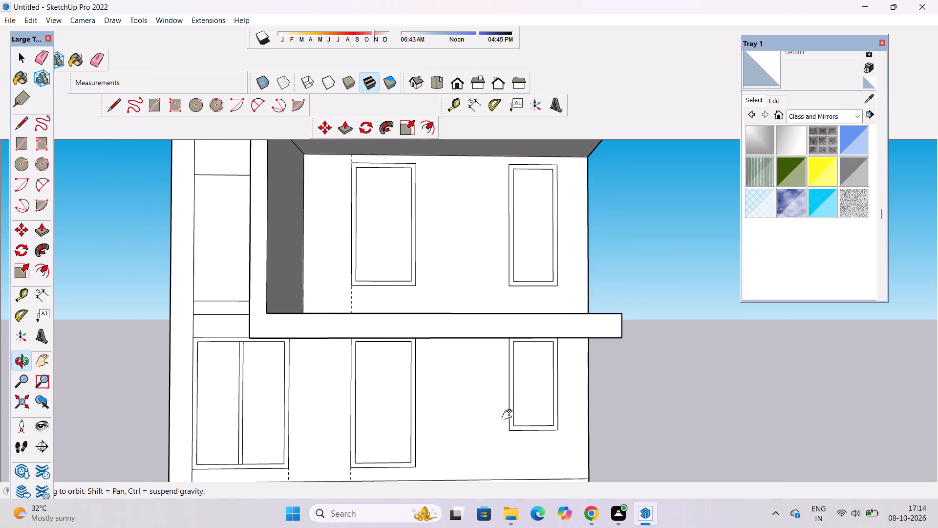
scroll(483, 412, down, 4)
drag(505, 393, 475, 404)
shift+drag(474, 404, 460, 434)
drag(430, 446, 447, 423)
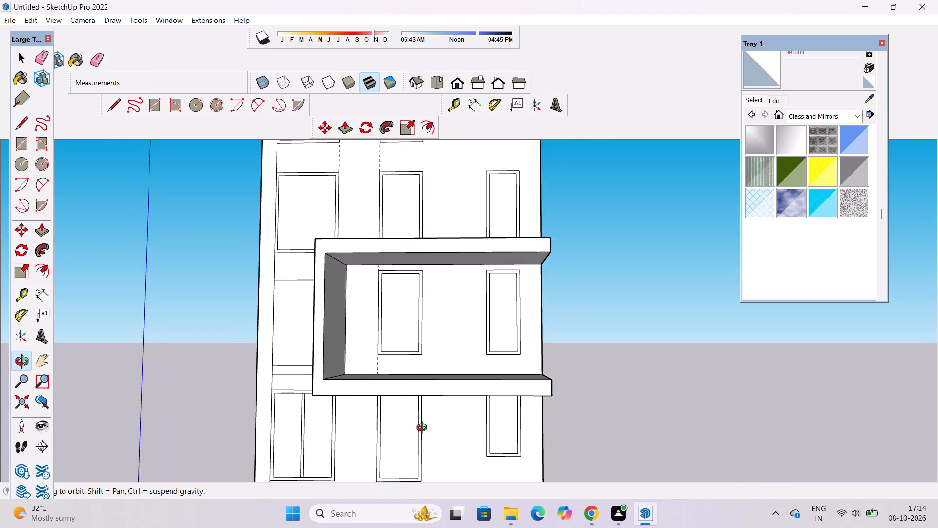
scroll(424, 429, down, 4)
shift+drag(409, 438, 440, 400)
scroll(421, 469, up, 7)
drag(430, 456, 438, 465)
scroll(437, 440, up, 2)
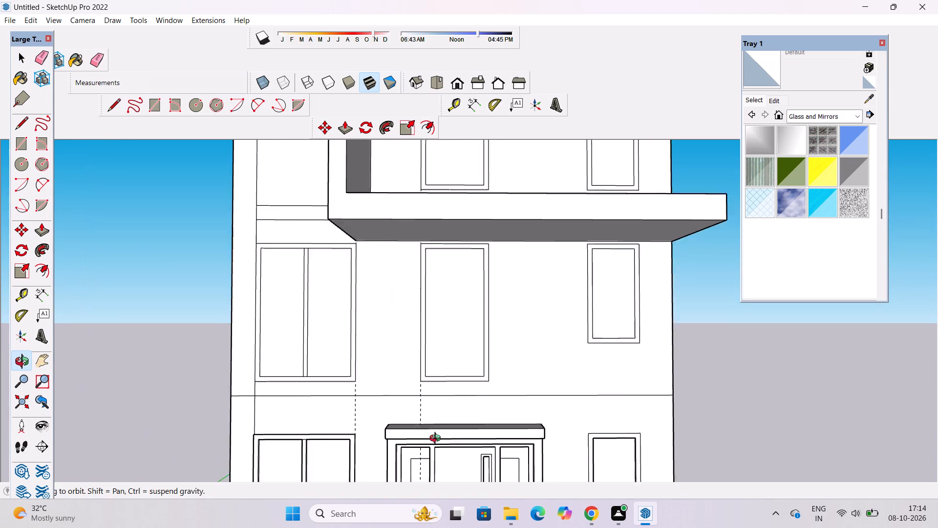
scroll(437, 440, up, 2)
shift+drag(436, 428, 427, 440)
shift+drag(423, 440, 430, 463)
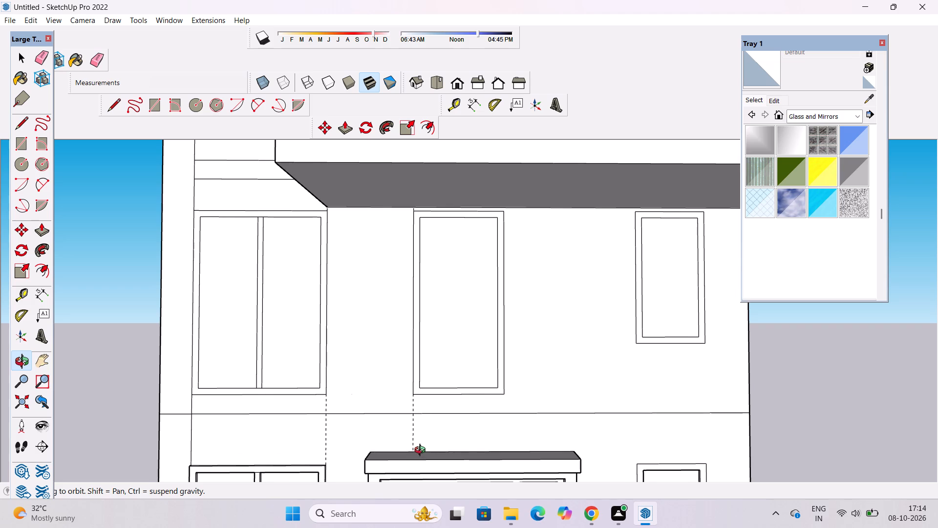
shift+drag(422, 450, 425, 457)
shift+click(425, 457)
shift+scroll(427, 449, up, 2)
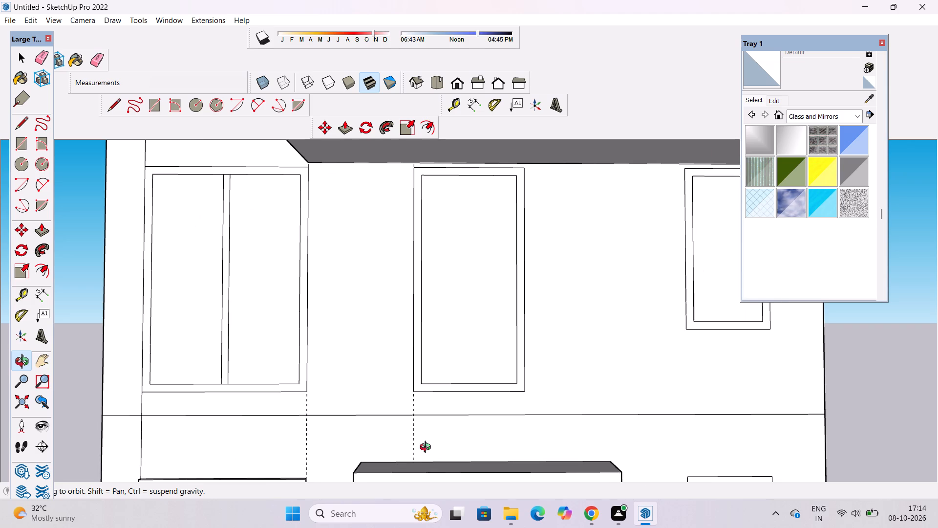
shift+drag(427, 447, 436, 445)
shift+drag(437, 439, 432, 450)
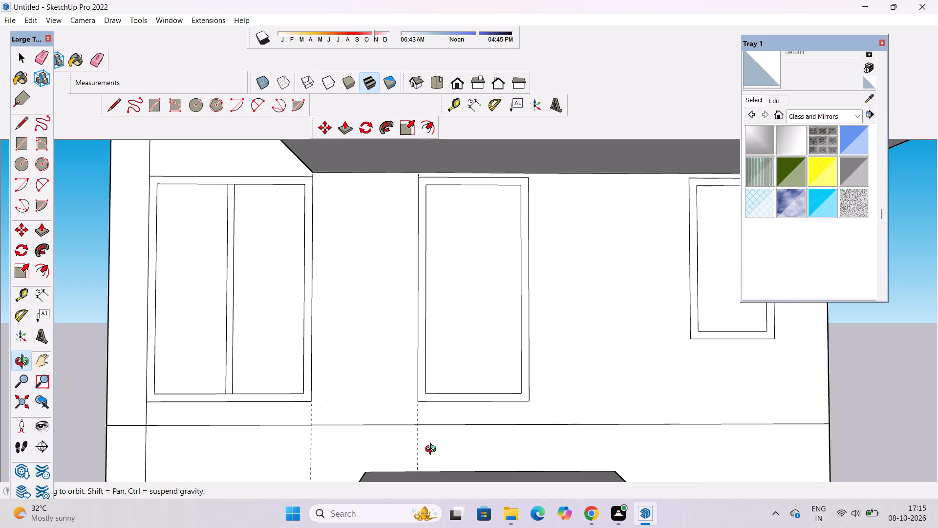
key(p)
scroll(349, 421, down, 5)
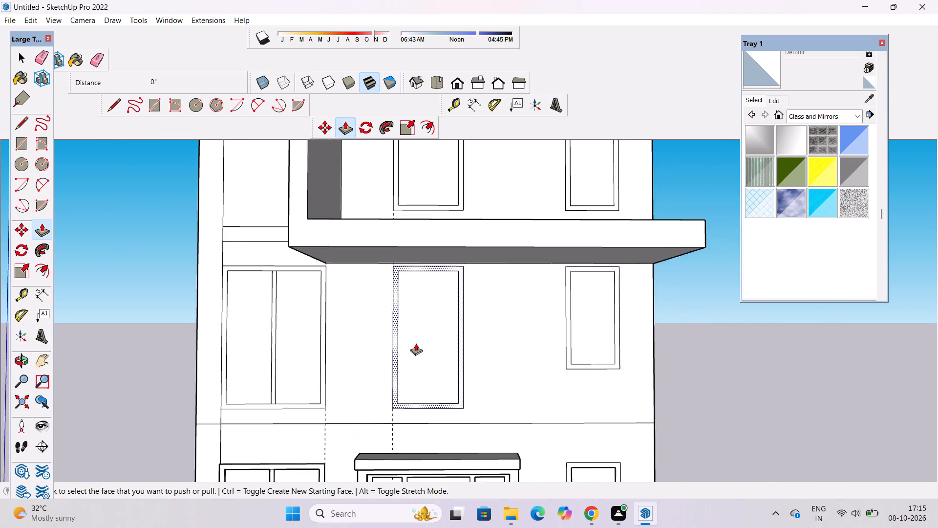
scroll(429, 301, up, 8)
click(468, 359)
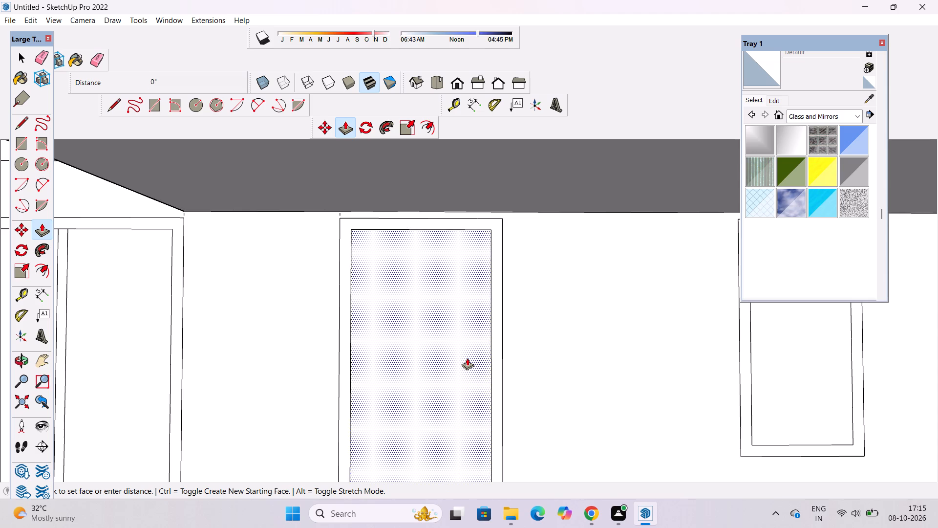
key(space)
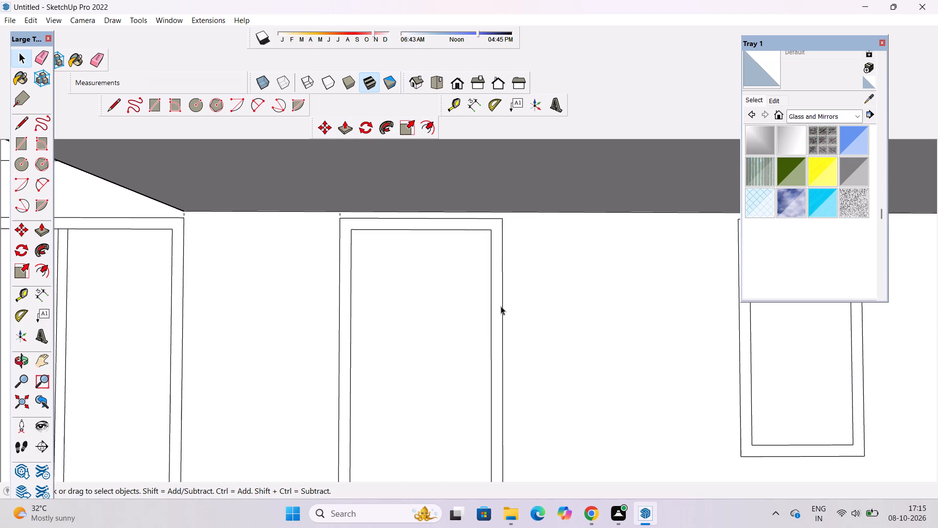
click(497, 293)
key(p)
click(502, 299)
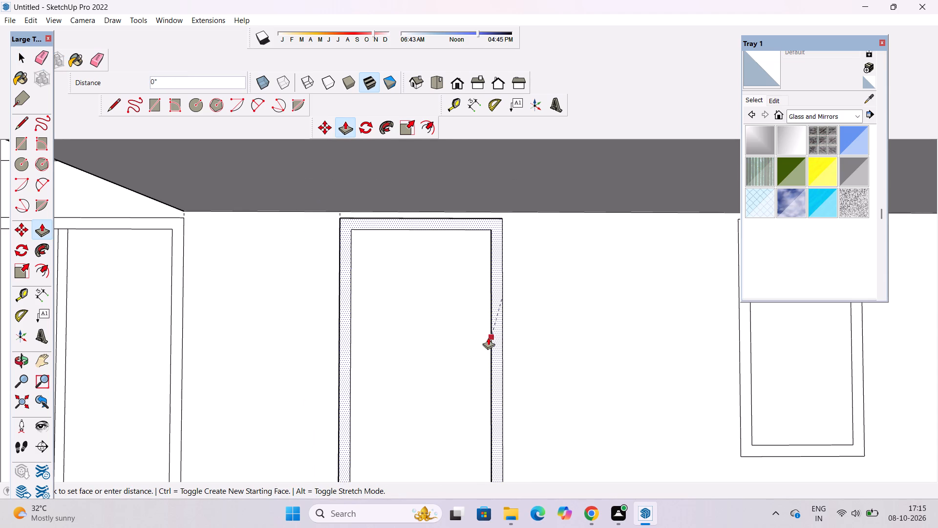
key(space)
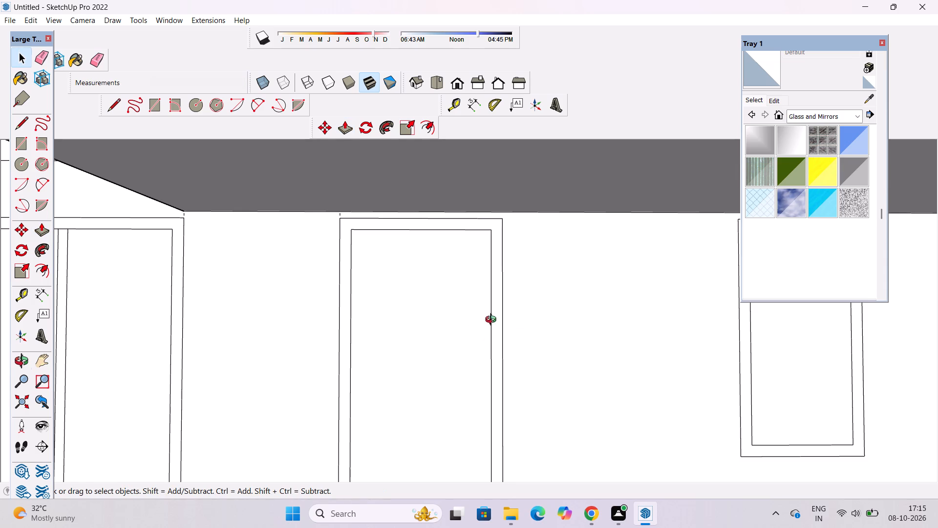
Draw two short vertical lines along the guides, joining the floor line to the bottom corners of the double-pane and middle windows below the balcony.
key(o)
scroll(491, 302, down, 8)
shift+drag(490, 302, 490, 329)
shift+drag(431, 384, 443, 352)
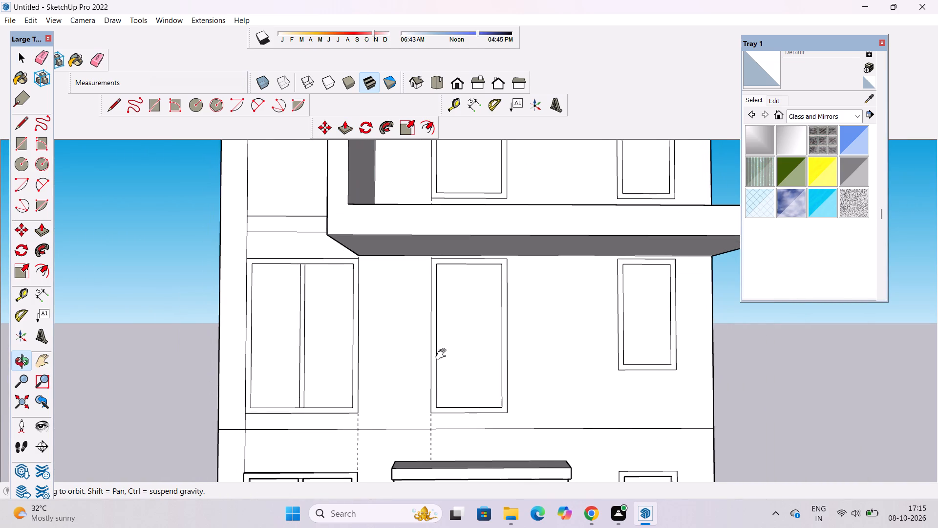
shift+drag(443, 354, 445, 339)
shift+click(435, 378)
shift+scroll(431, 385, up, 1)
shift+click(432, 384)
shift+click(429, 388)
shift+drag(426, 390, 421, 409)
shift+drag(421, 409, 432, 419)
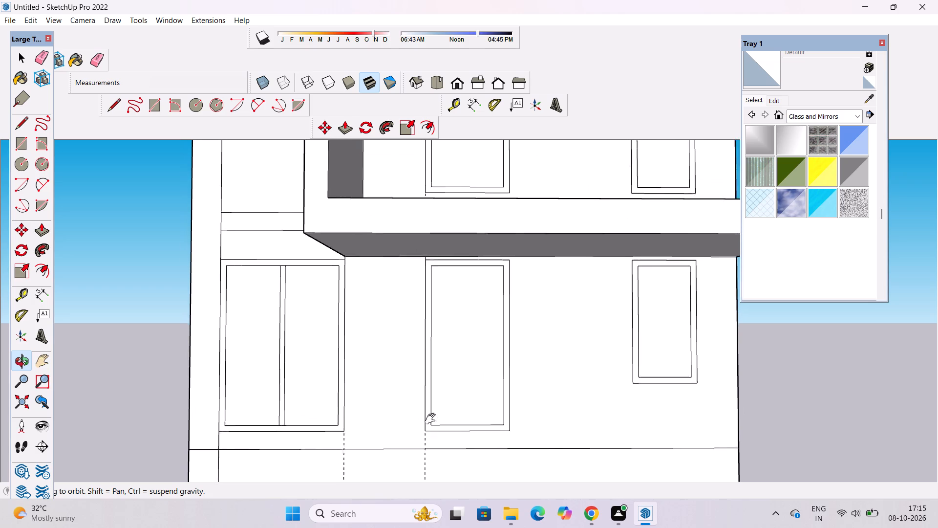
shift+drag(432, 419, 434, 419)
key(l)
click(433, 451)
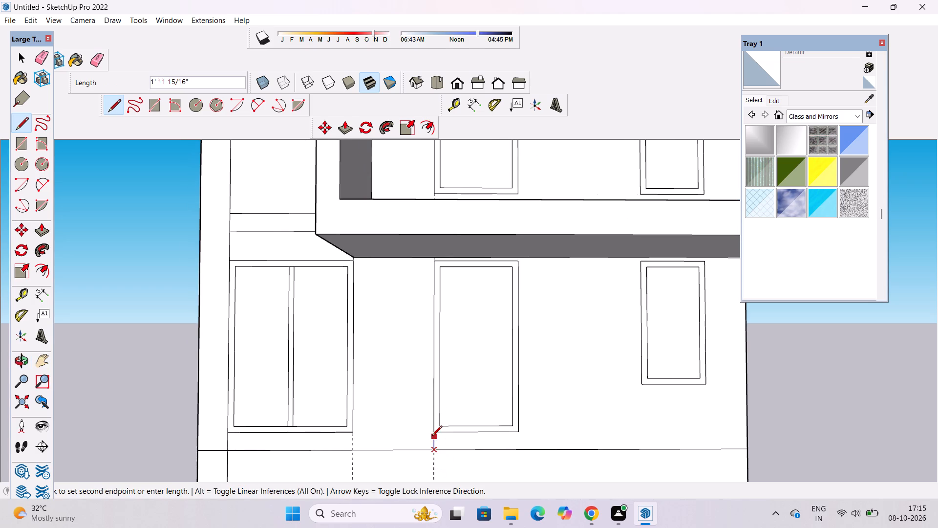
click(433, 433)
click(352, 451)
click(356, 431)
Draw a vertical line along the guide from the balcony floor to the bottom left corner of the middle window in the balcony recess.
scroll(357, 444, down, 8)
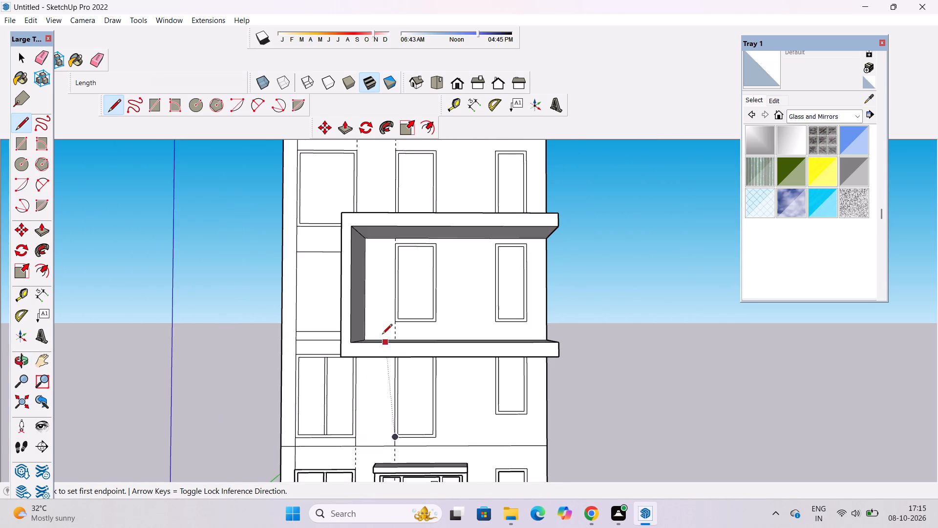
scroll(393, 319, up, 16)
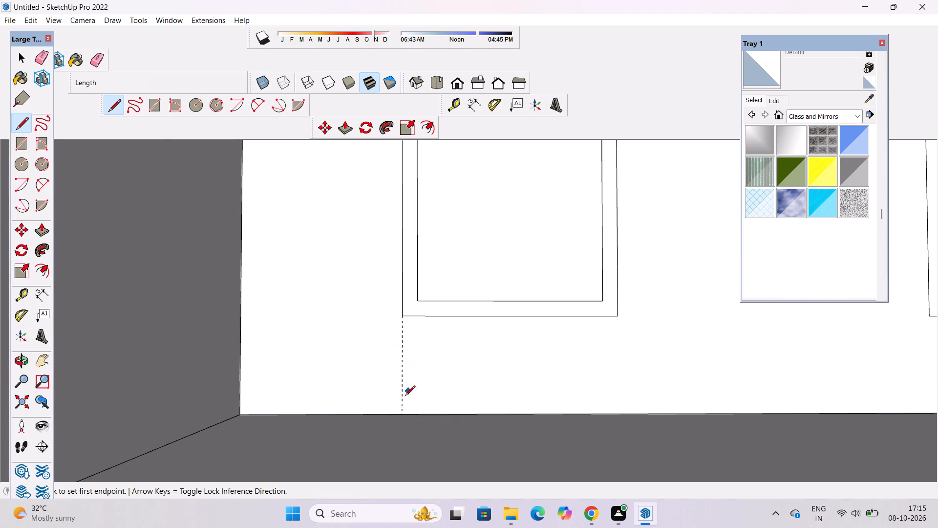
click(401, 416)
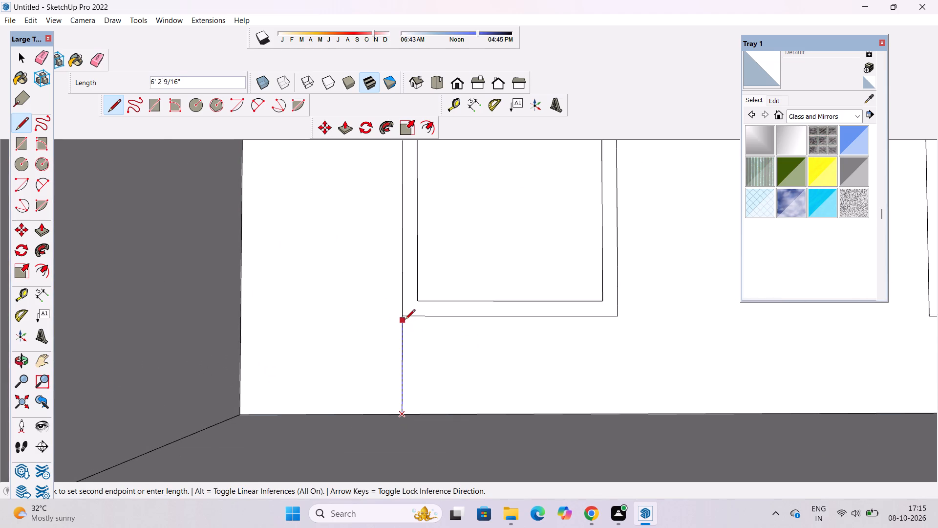
click(403, 316)
Draw a short vertical line along the guide from the double-pane window's top right corner below the balcony up to the balcony corner.
scroll(419, 374, down, 10)
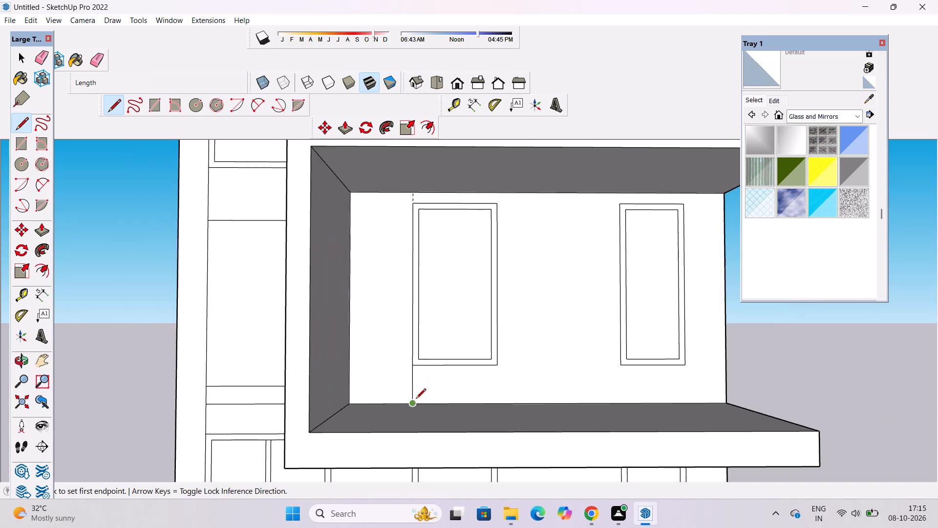
scroll(416, 399, down, 7)
scroll(398, 329, down, 2)
scroll(276, 447, up, 6)
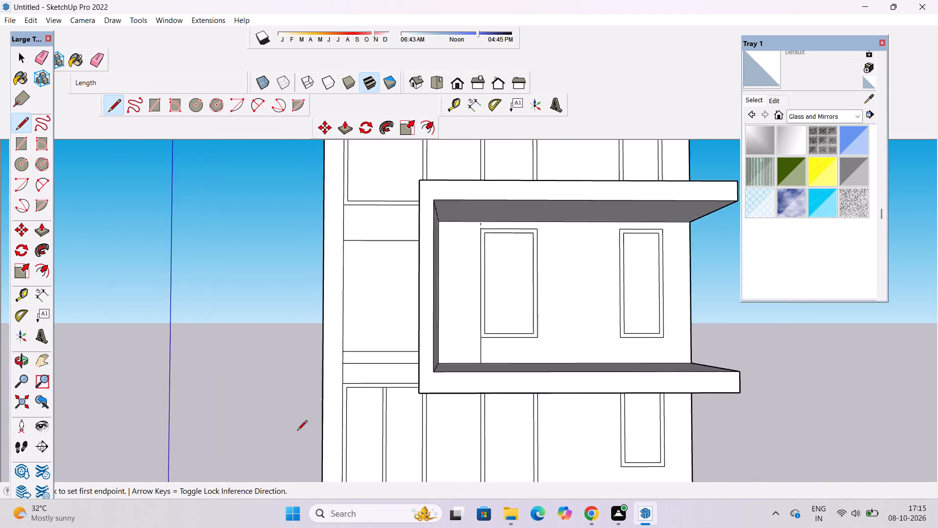
scroll(297, 431, up, 10)
scroll(502, 365, up, 7)
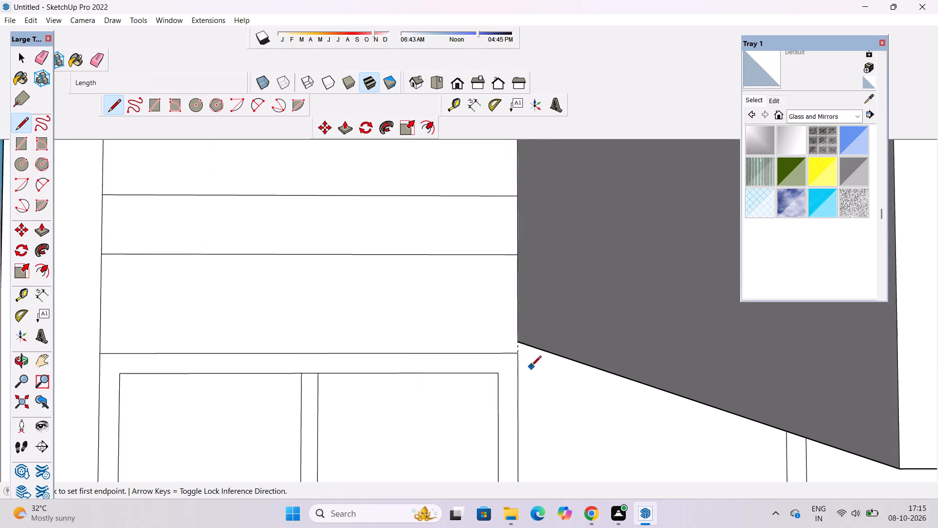
scroll(531, 367, up, 12)
click(509, 326)
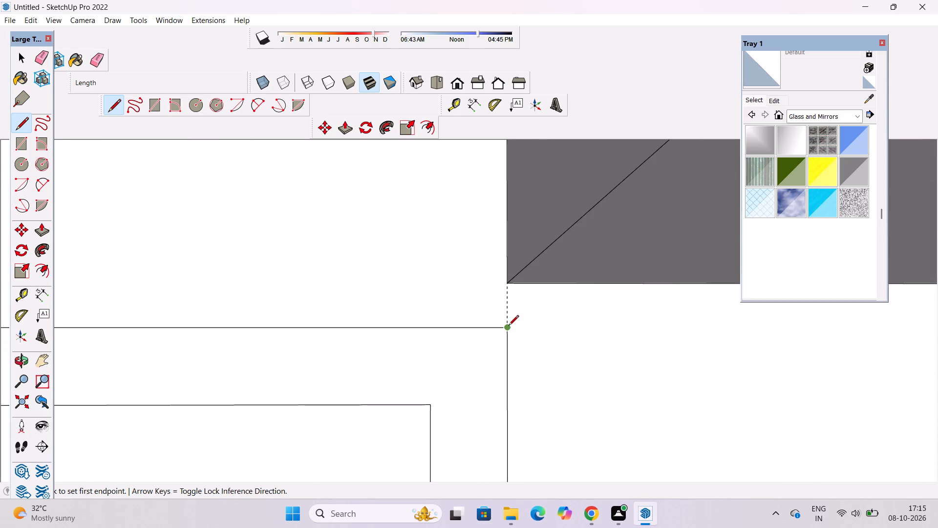
click(510, 283)
Draw a vertical line along the guide from the balcony roof to the bottom left corner of the middle window above it.
scroll(484, 394, down, 8)
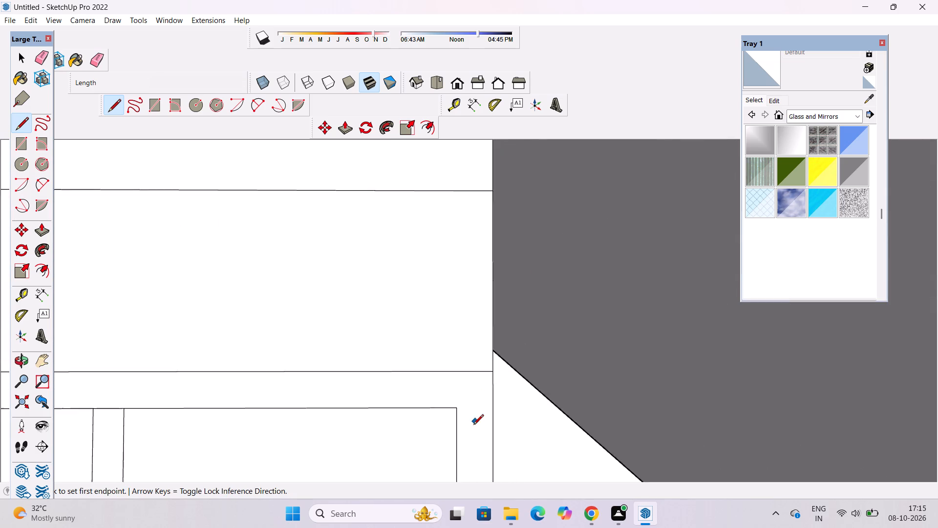
scroll(473, 425, down, 12)
scroll(441, 432, down, 17)
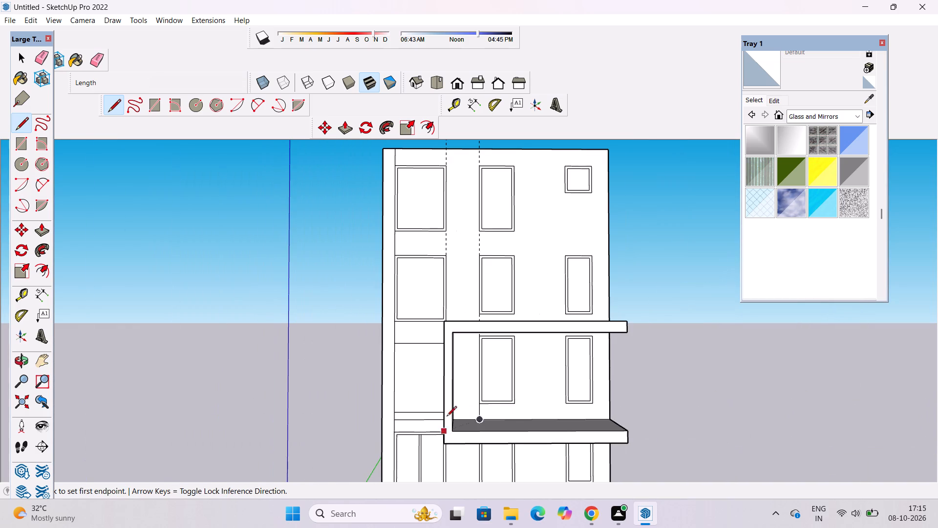
scroll(475, 257, up, 7)
scroll(442, 359, up, 5)
scroll(478, 391, up, 5)
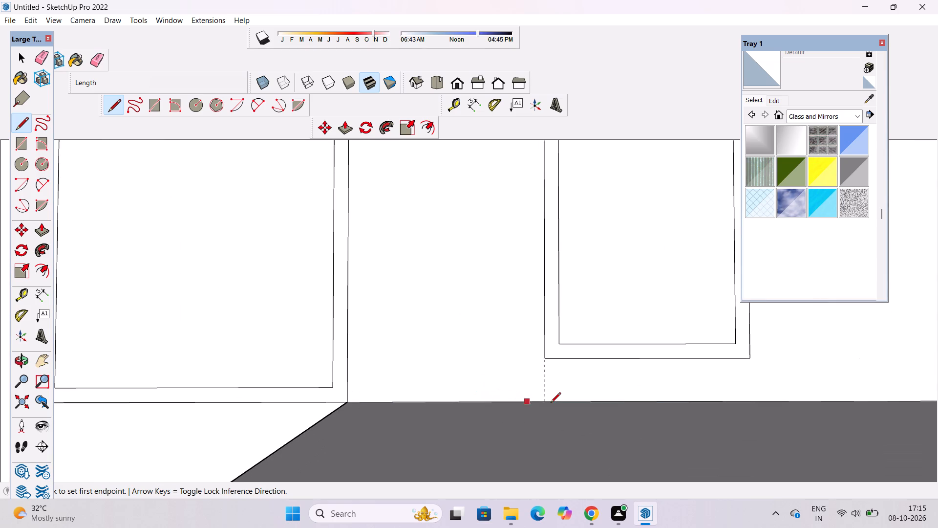
click(544, 402)
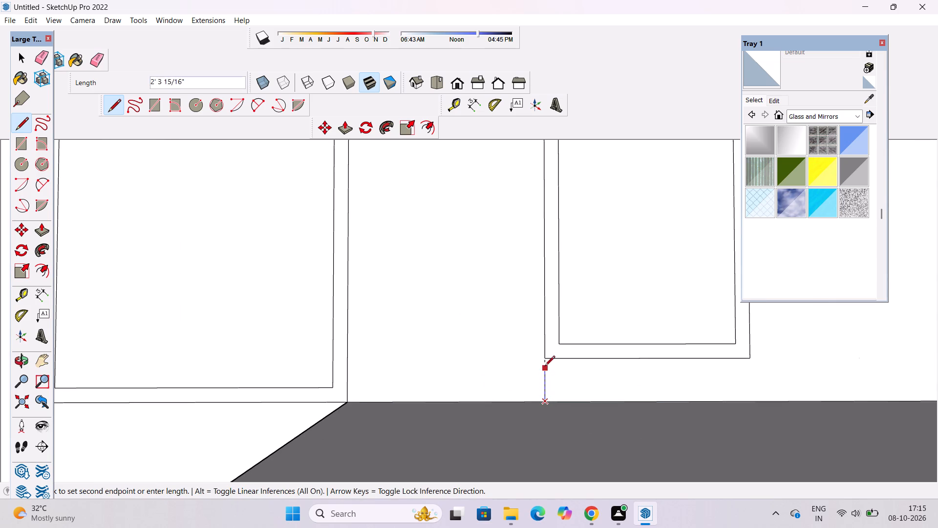
click(545, 359)
Draw two 10' vertical lines along the guides, joining the large and middle windows of the two top floors.
scroll(529, 425, down, 10)
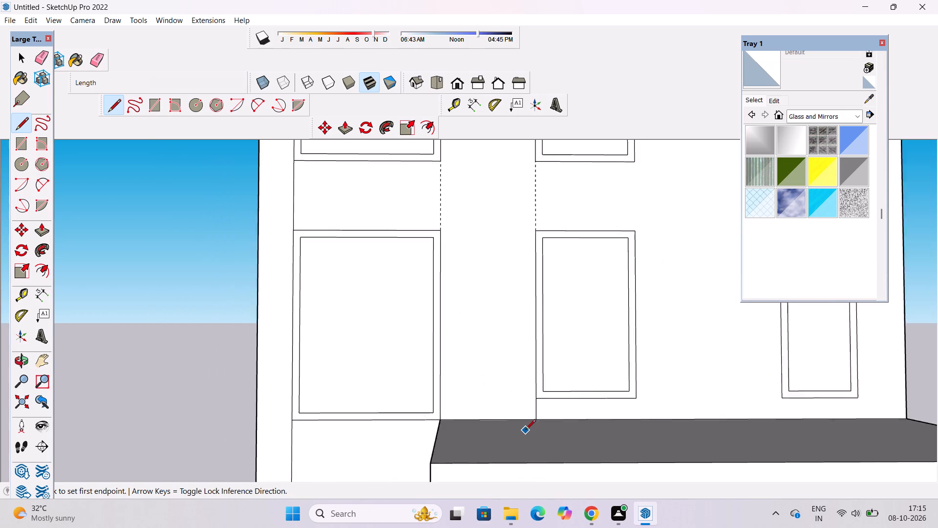
scroll(526, 430, down, 6)
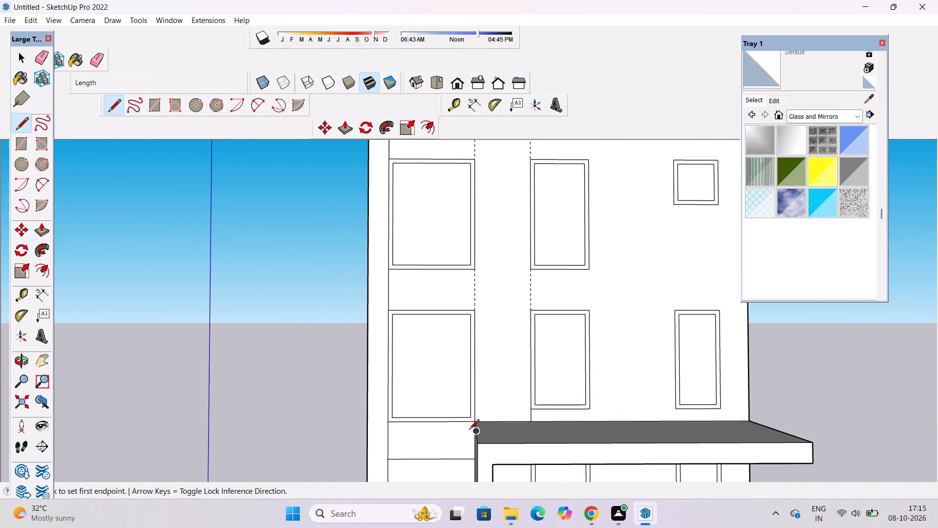
scroll(469, 430, down, 2)
scroll(478, 285, up, 8)
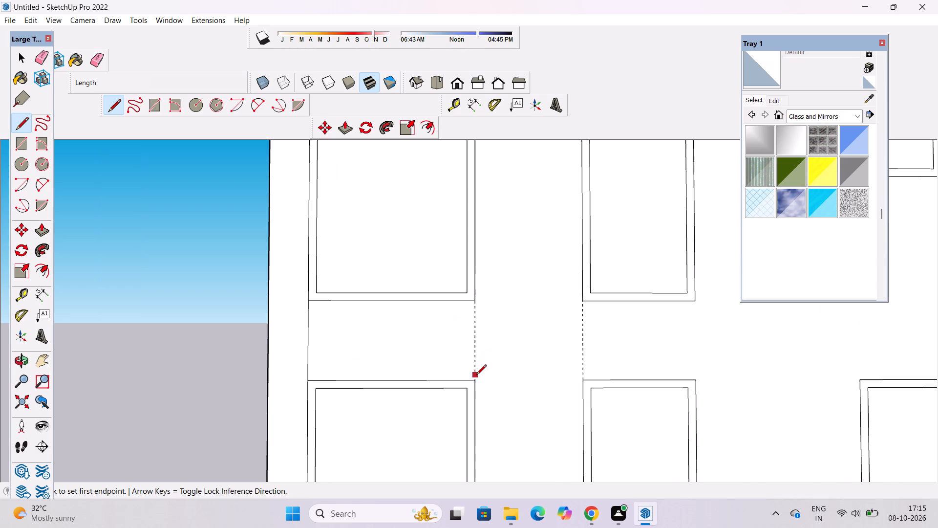
click(474, 382)
click(474, 301)
click(583, 379)
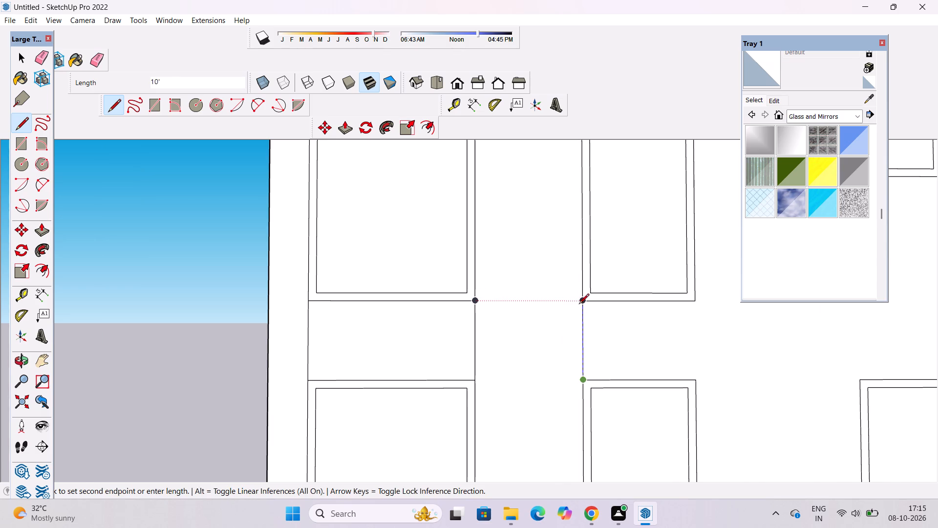
click(580, 305)
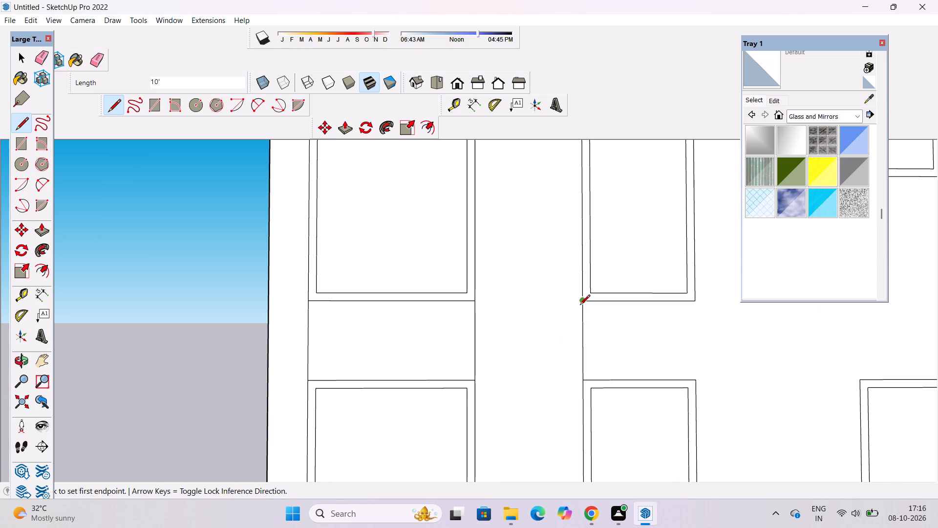
Examine the roof edge and the guides above the top-floor windows from several angles.
scroll(508, 383, down, 1)
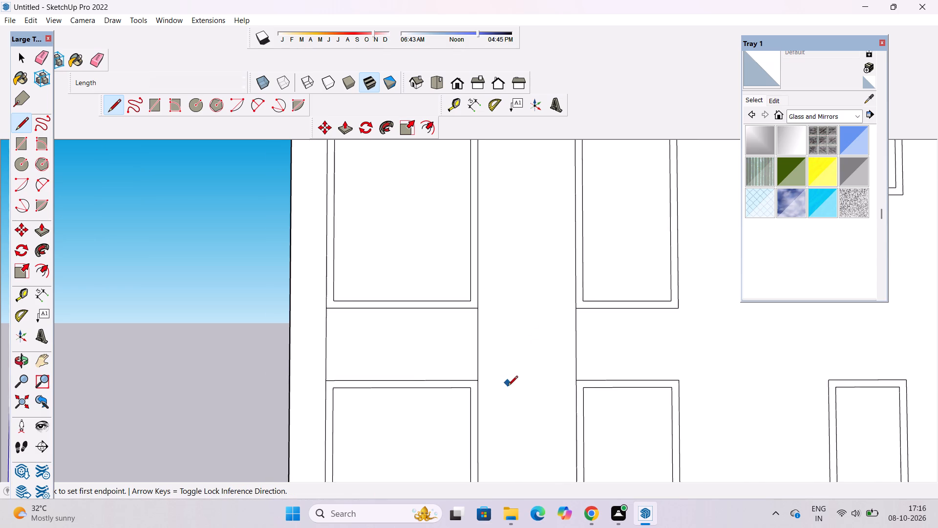
scroll(508, 387, down, 10)
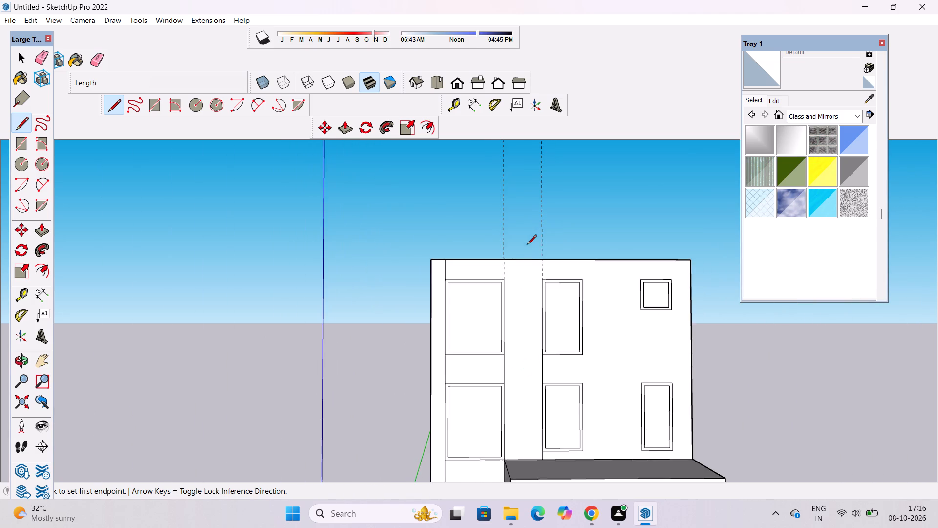
scroll(528, 239, up, 5)
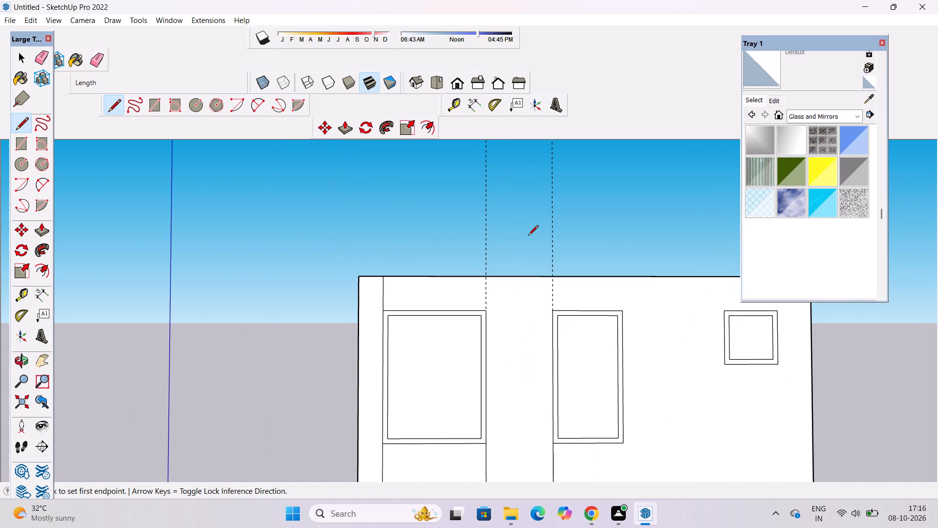
key(space)
text(o)
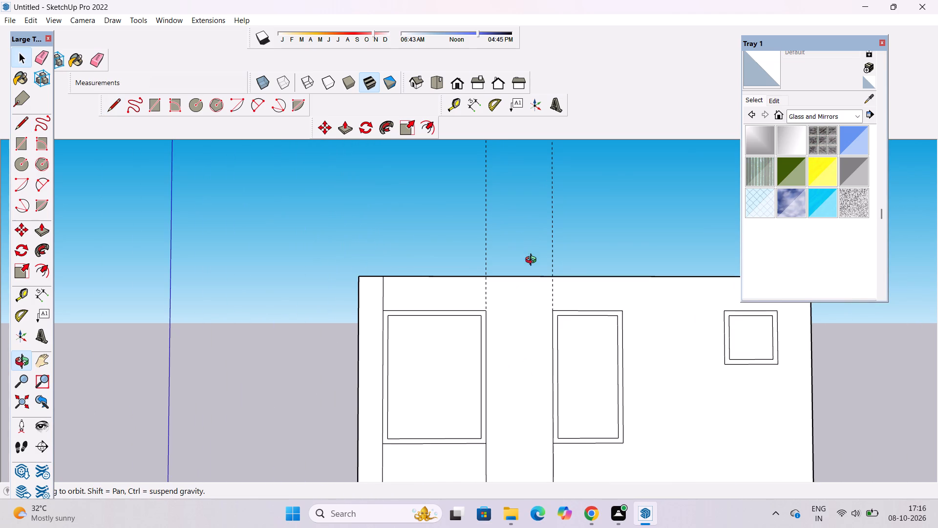
shift+click(564, 267)
shift+scroll(538, 245, down, 1)
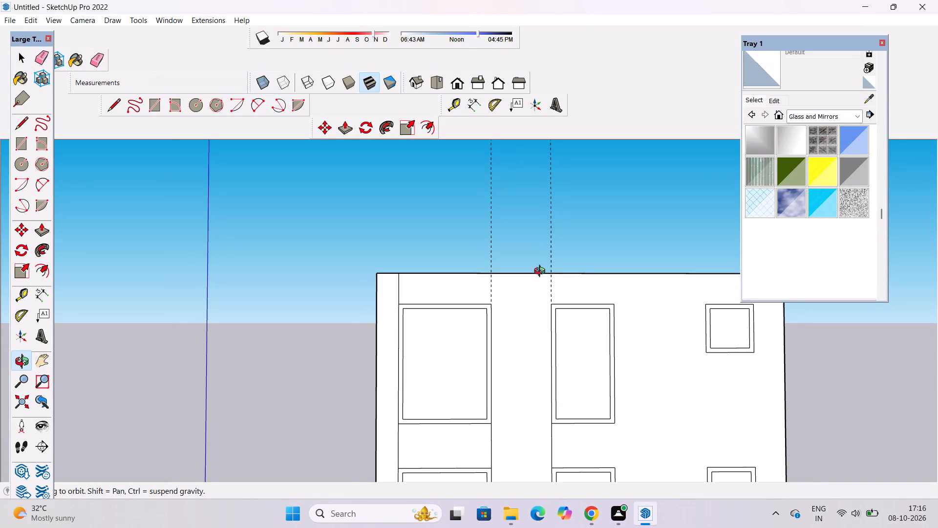
shift+drag(527, 285, 480, 305)
scroll(479, 305, down, 2)
shift+drag(480, 305, 480, 316)
drag(481, 317, 490, 313)
shift+drag(490, 313, 491, 330)
drag(499, 322, 484, 273)
drag(484, 273, 484, 298)
scroll(484, 298, down, 4)
shift+drag(501, 341, 482, 353)
shift+drag(481, 350, 481, 339)
shift+drag(481, 339, 482, 359)
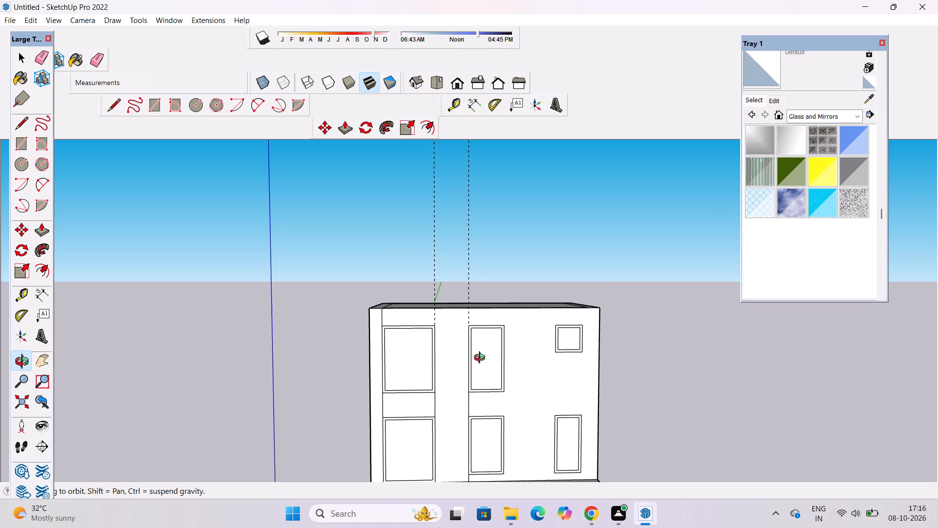
shift+drag(482, 352, 482, 364)
shift+drag(482, 364, 477, 364)
shift+drag(475, 364, 492, 400)
scroll(457, 378, up, 2)
shift+drag(457, 376, 459, 404)
drag(457, 399, 451, 361)
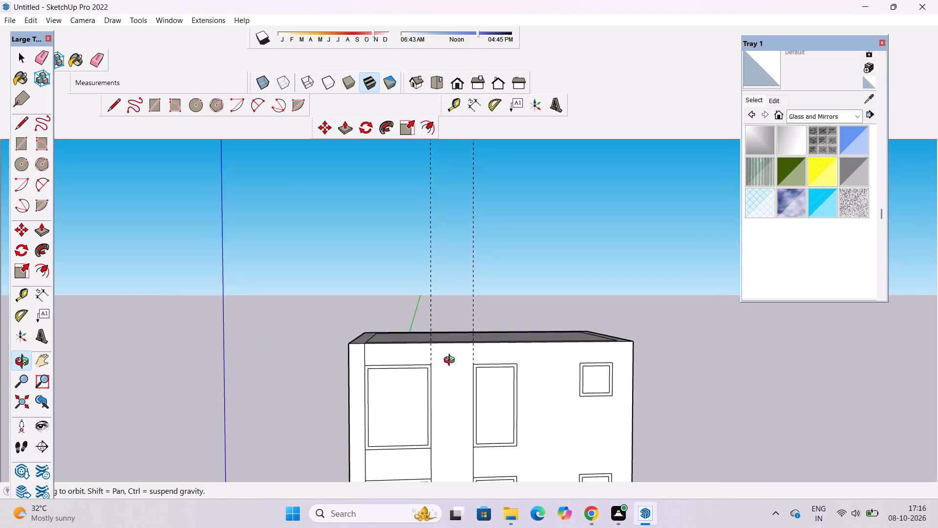
drag(451, 361, 449, 345)
shift+drag(444, 361, 436, 367)
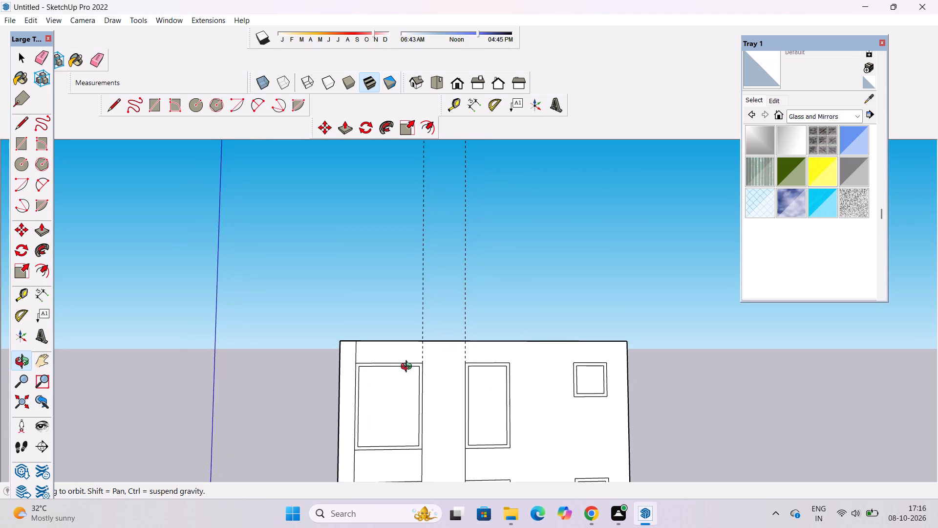
scroll(408, 368, down, 2)
shift+drag(413, 365, 413, 354)
shift+drag(413, 354, 410, 367)
drag(410, 367, 405, 376)
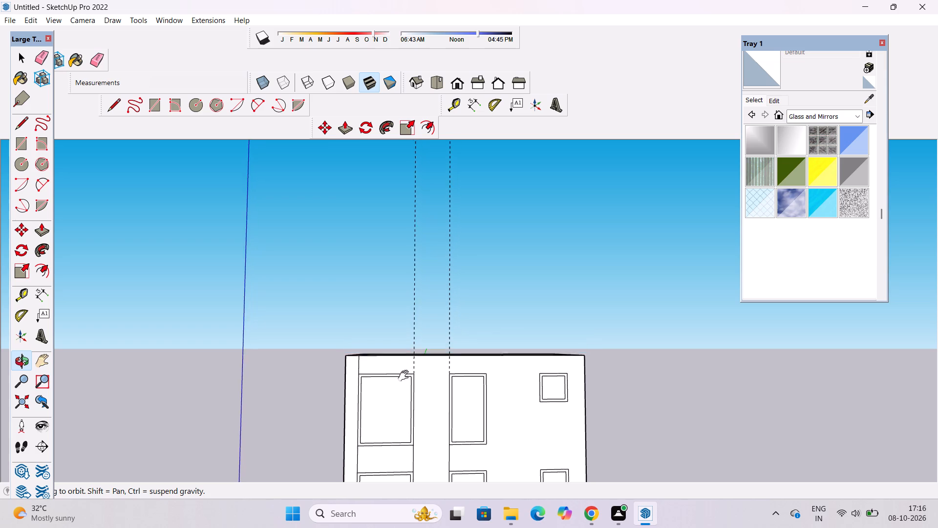
drag(405, 376, 411, 430)
scroll(443, 406, up, 3)
shift+drag(448, 396, 433, 396)
shift+drag(432, 396, 438, 425)
shift+drag(438, 425, 434, 402)
Draw a 7' vertical line along the guide from the top right corner of the large top-floor window to the roof edge.
key(l)
scroll(379, 402, up, 3)
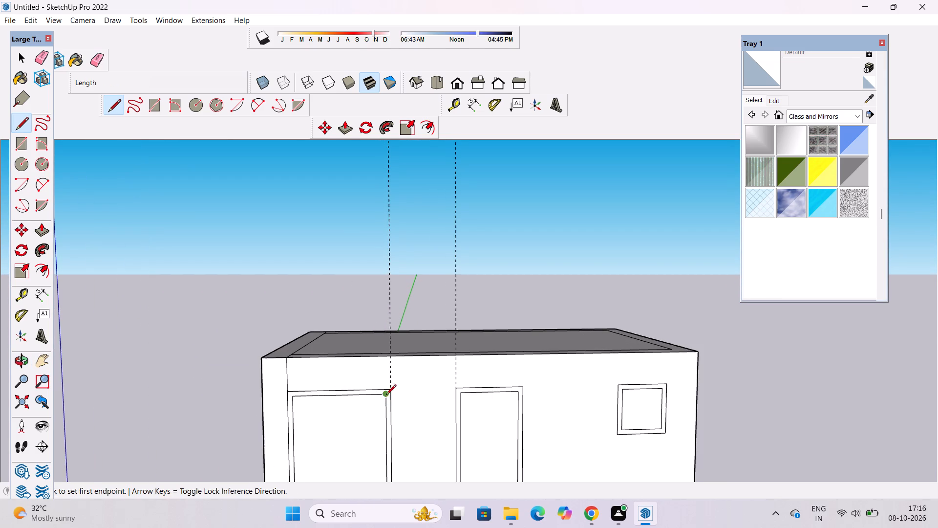
click(389, 389)
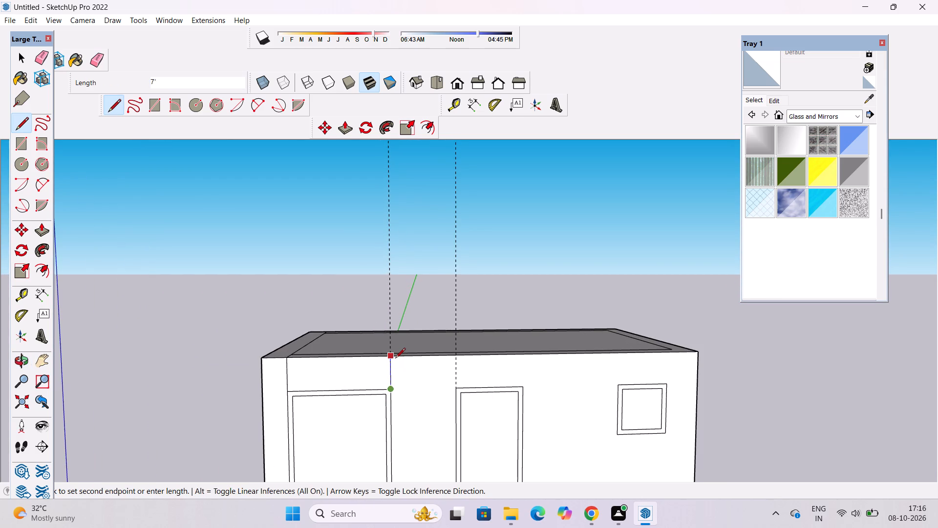
click(395, 359)
Draw a horizontal line about 53' 4" long from the top-floor middle window's top left corner to the facade's far right edge.
click(456, 389)
scroll(437, 383, down, 4)
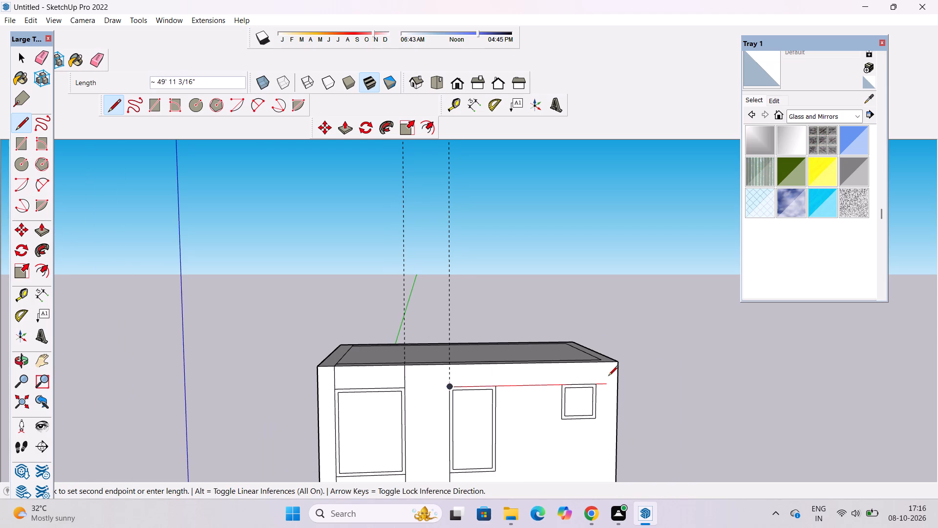
scroll(617, 379, up, 2)
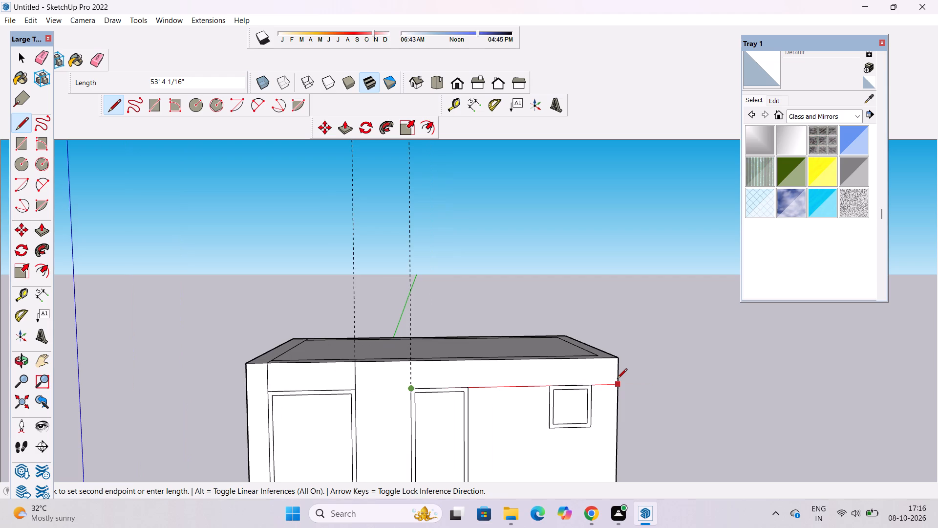
scroll(617, 379, up, 1)
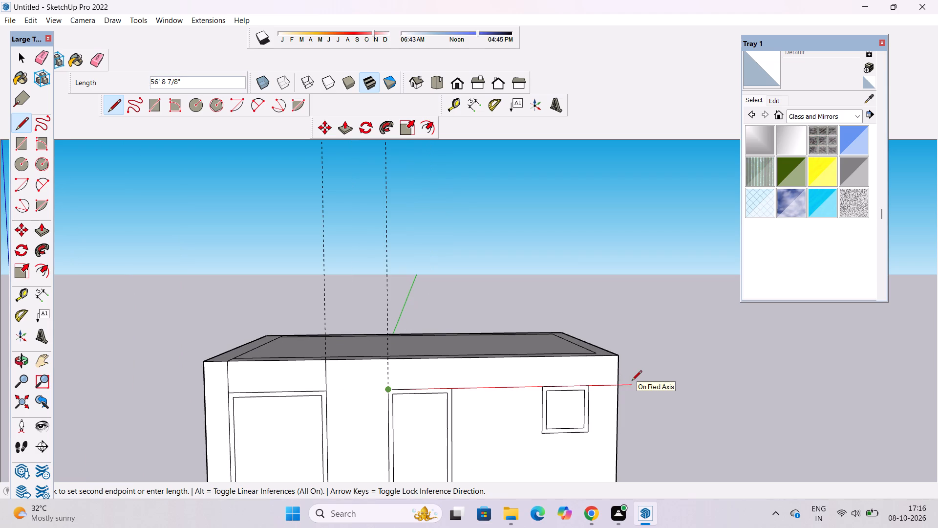
click(616, 387)
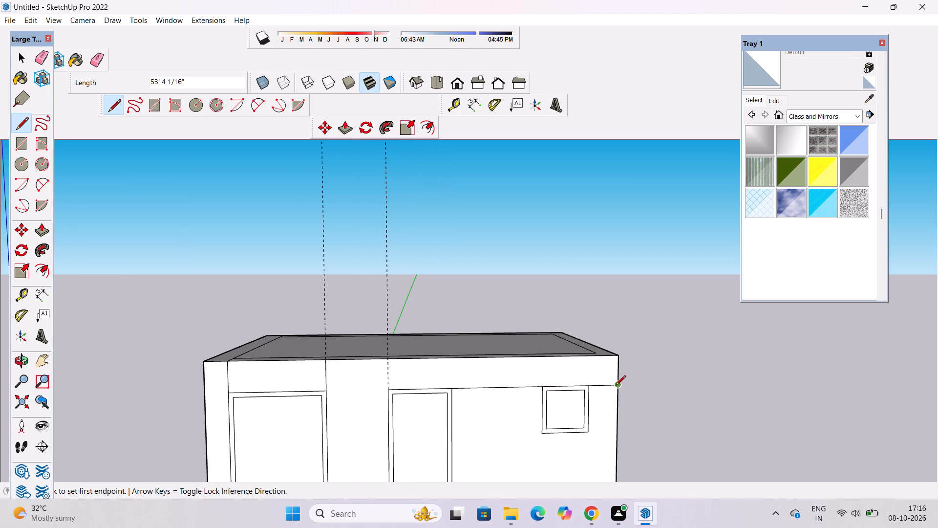
Extend the horizontal line 3' past the building's corner along the red axis.
scroll(616, 386, up, 4)
click(617, 387)
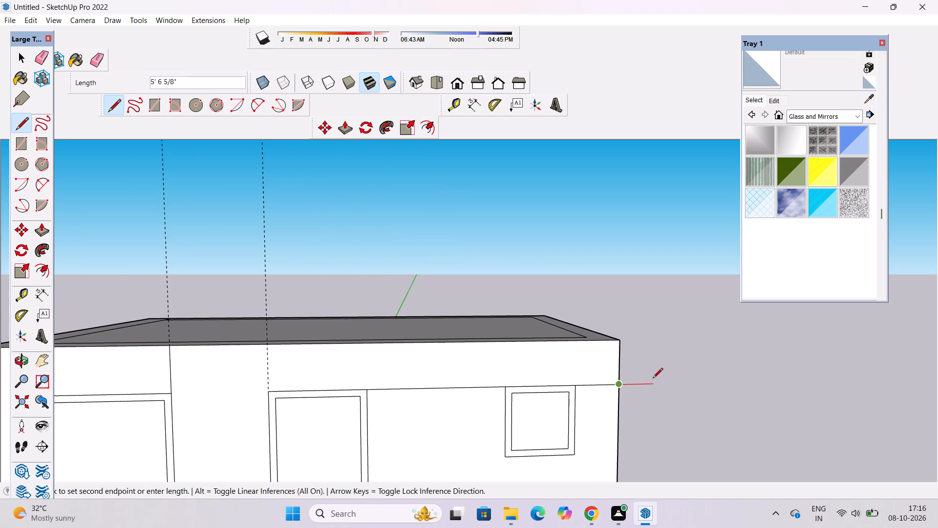
text(3')
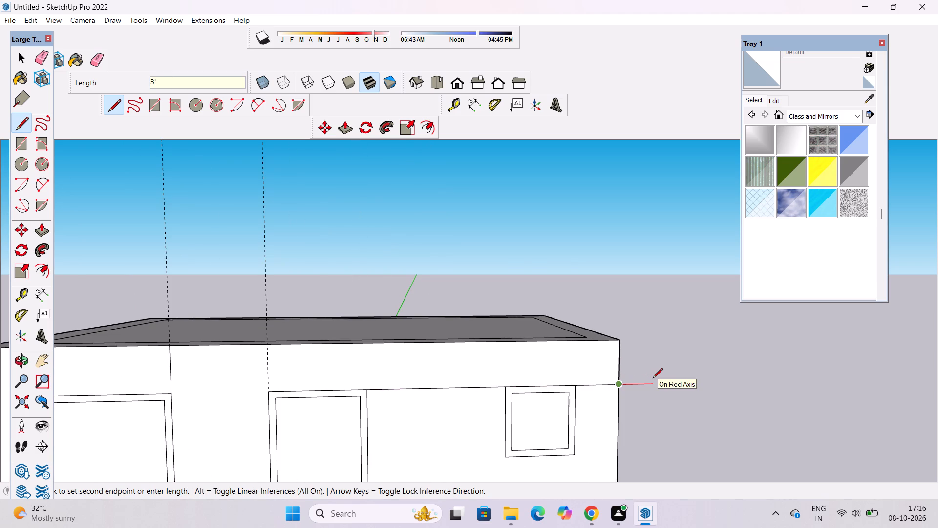
key(Return)
Draw a 50' line along the green axis from the end of the 3' extension, level with the building's rear corner.
key(o)
scroll(681, 404, down, 4)
drag(784, 403, 579, 412)
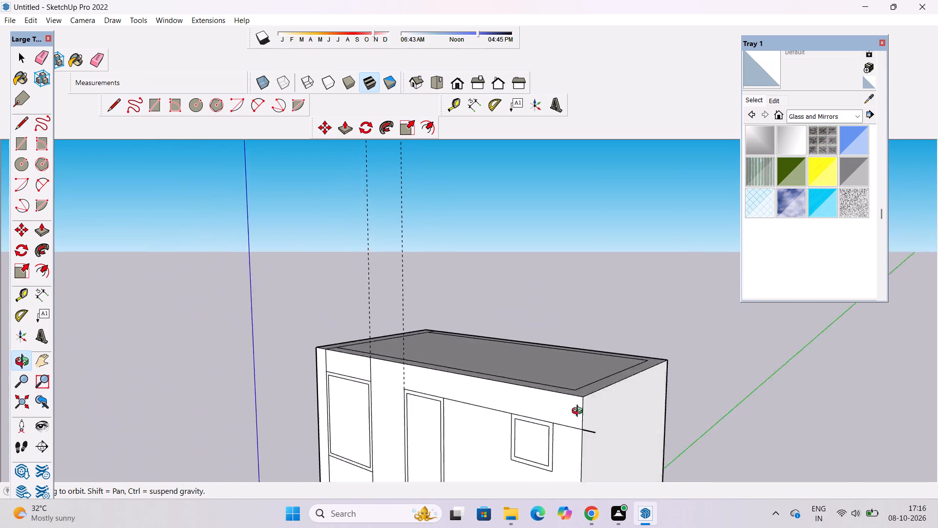
drag(579, 412, 489, 412)
drag(524, 431, 535, 355)
shift+drag(490, 376, 479, 367)
drag(495, 358, 401, 373)
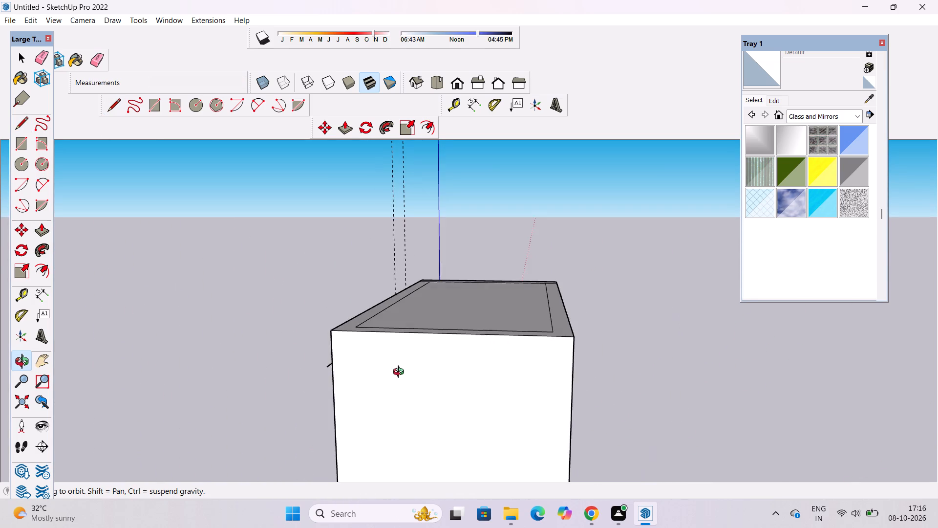
shift+drag(398, 376, 402, 359)
drag(399, 359, 393, 362)
key(l)
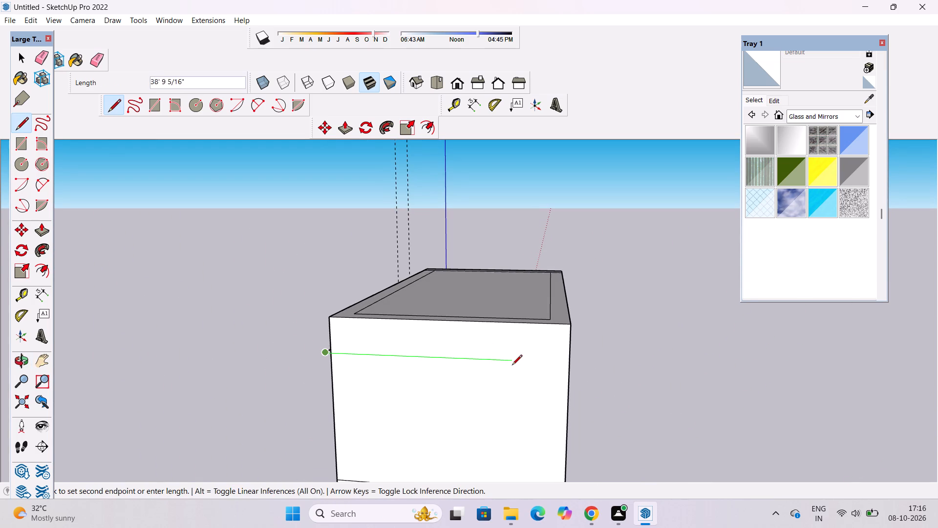
scroll(573, 364, up, 4)
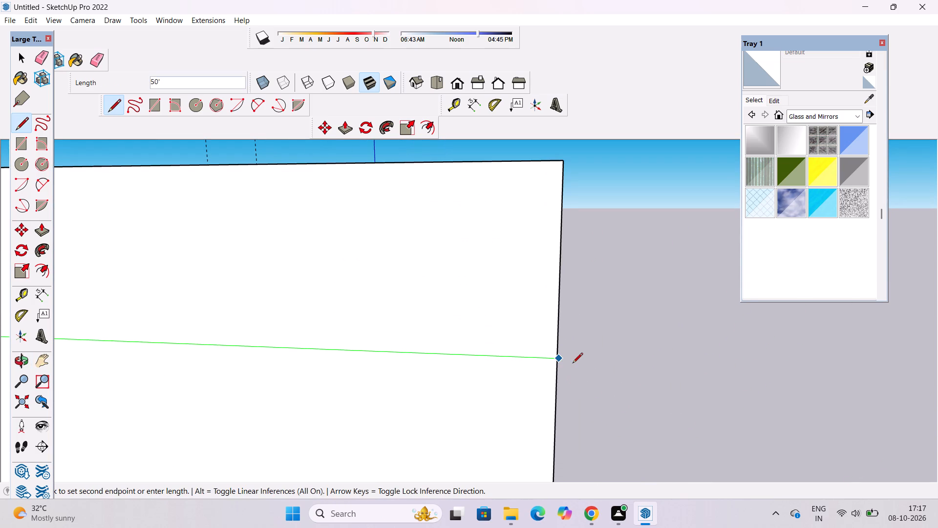
click(573, 364)
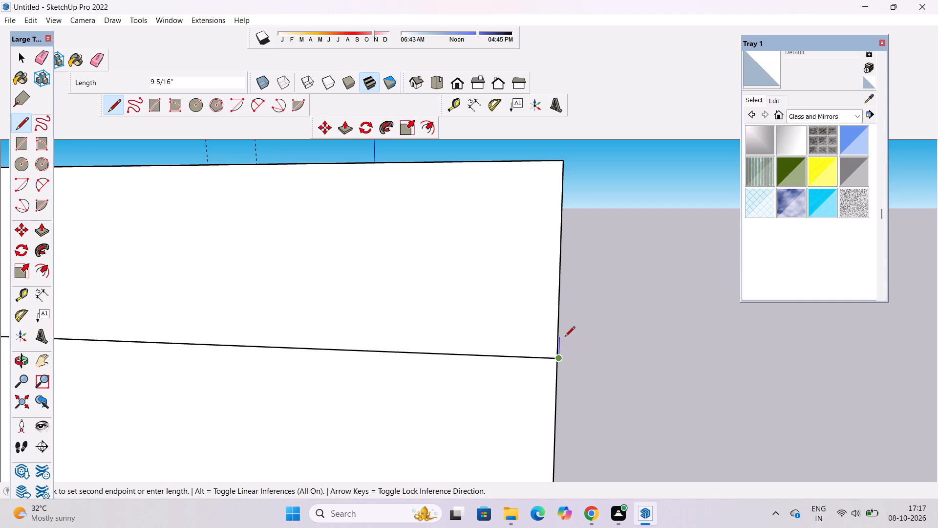
key(space)
Draw a 3' line along the red axis from the end of the 50' line back to the building's rear corner edge.
text(o)
scroll(565, 337, down, 4)
drag(749, 349, 495, 379)
shift+drag(486, 376, 668, 363)
scroll(442, 343, up, 3)
drag(449, 351, 409, 366)
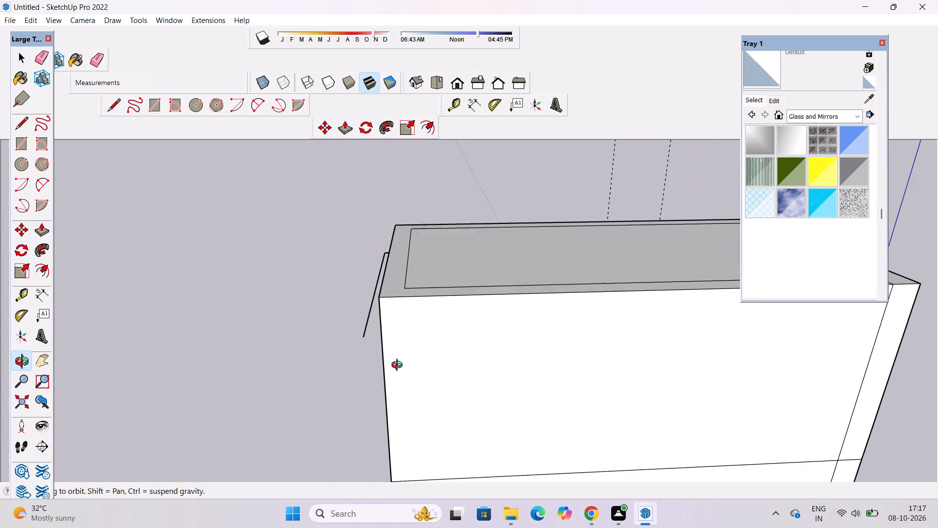
drag(399, 366, 403, 398)
scroll(364, 392, up, 4)
shift+drag(363, 391, 363, 396)
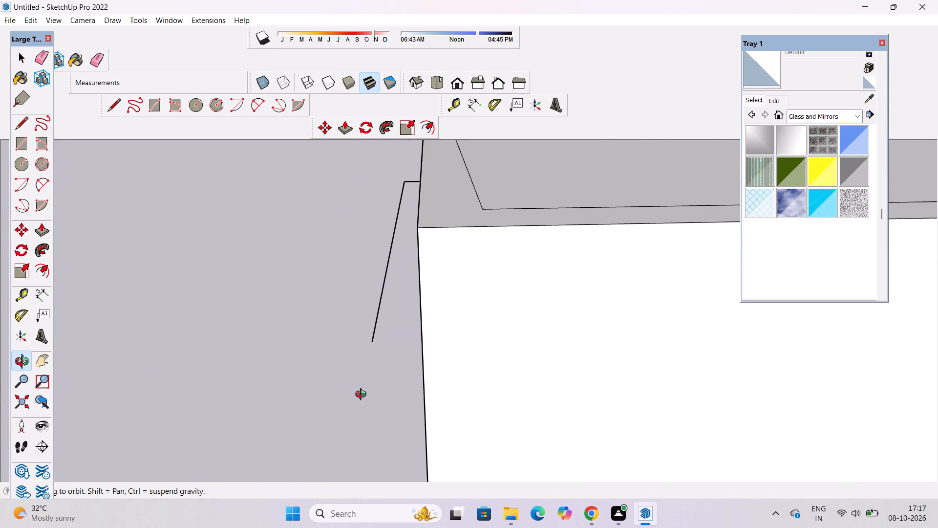
key(l)
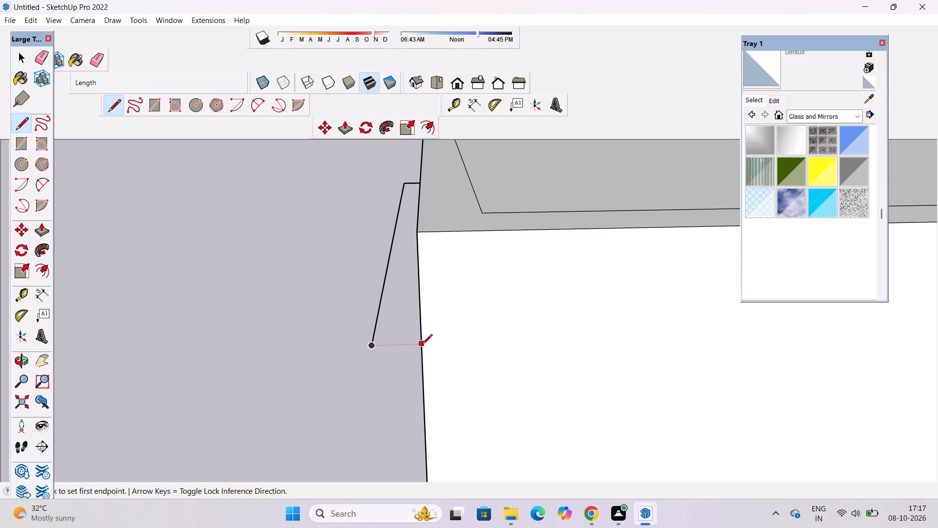
click(373, 346)
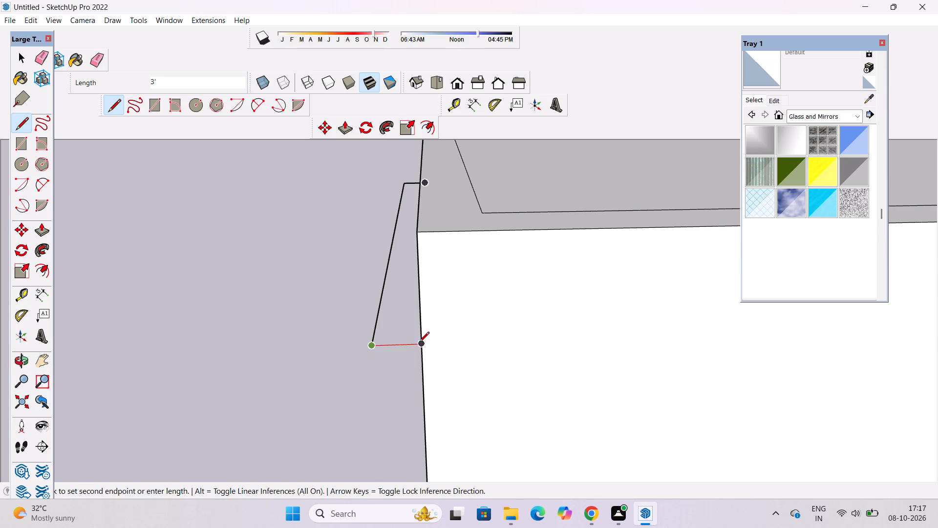
click(419, 343)
key(space)
Close the projection's outline with a 50' line along the side wall from the front corner to the rear corner.
text(o)
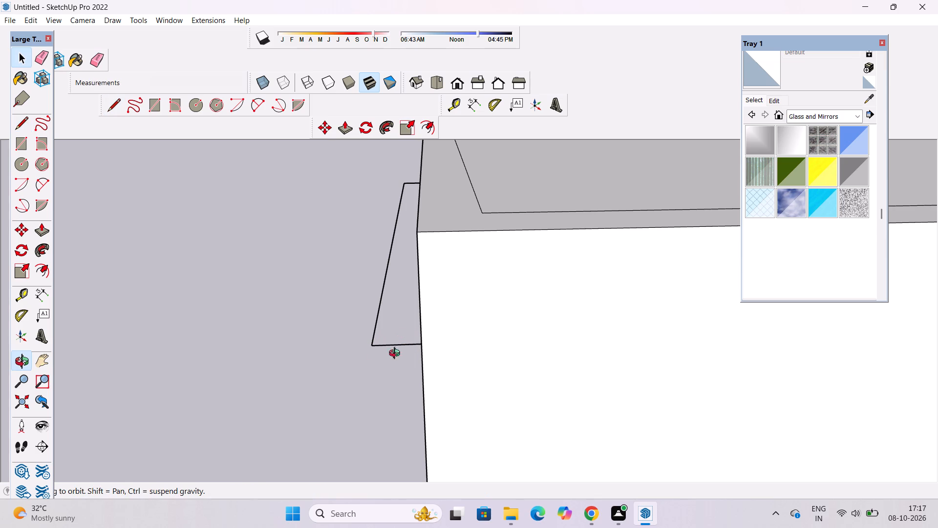
scroll(363, 330, down, 3)
drag(311, 338, 529, 321)
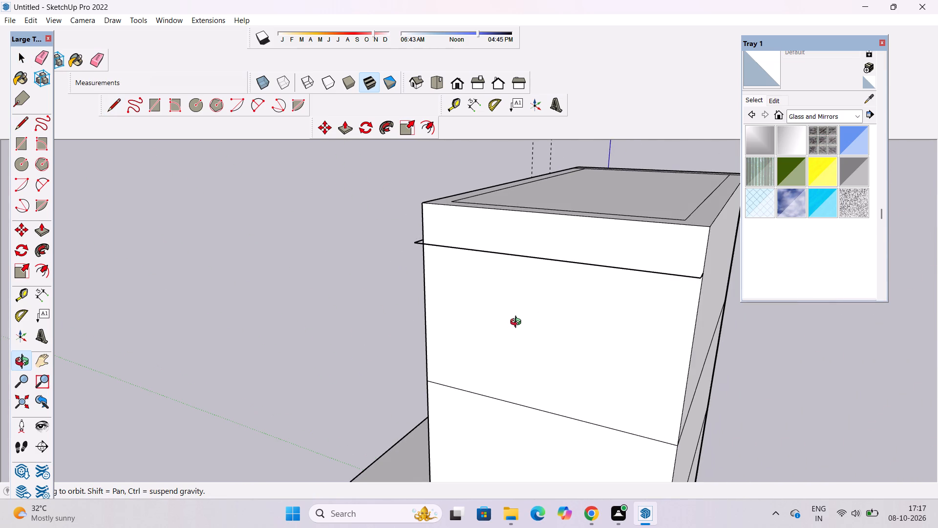
scroll(516, 324, down, 2)
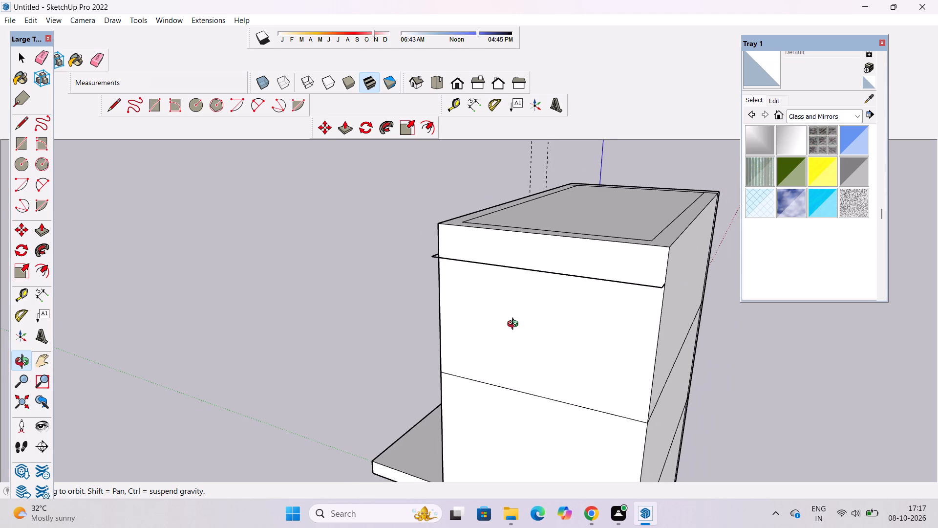
shift+drag(512, 327, 504, 323)
drag(484, 320, 707, 372)
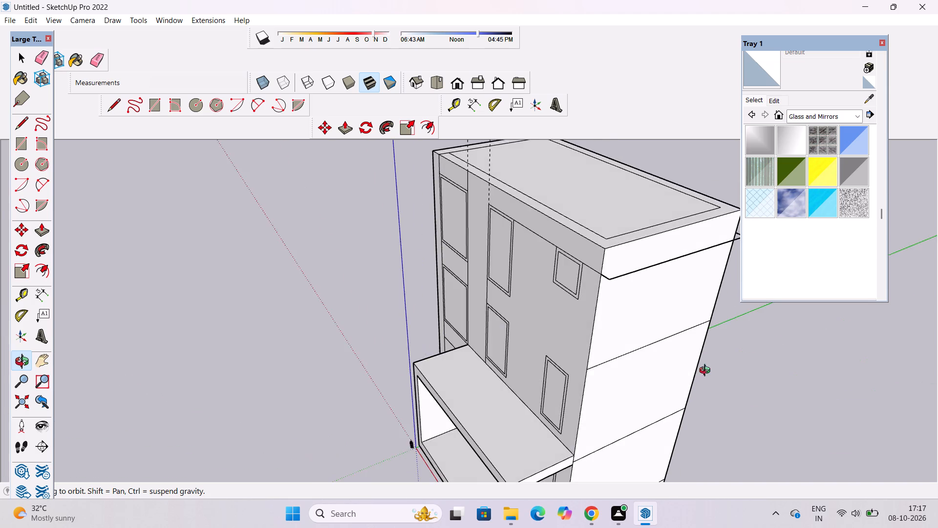
drag(707, 372, 562, 418)
scroll(508, 344, up, 3)
drag(508, 344, 635, 368)
shift+drag(635, 368, 598, 387)
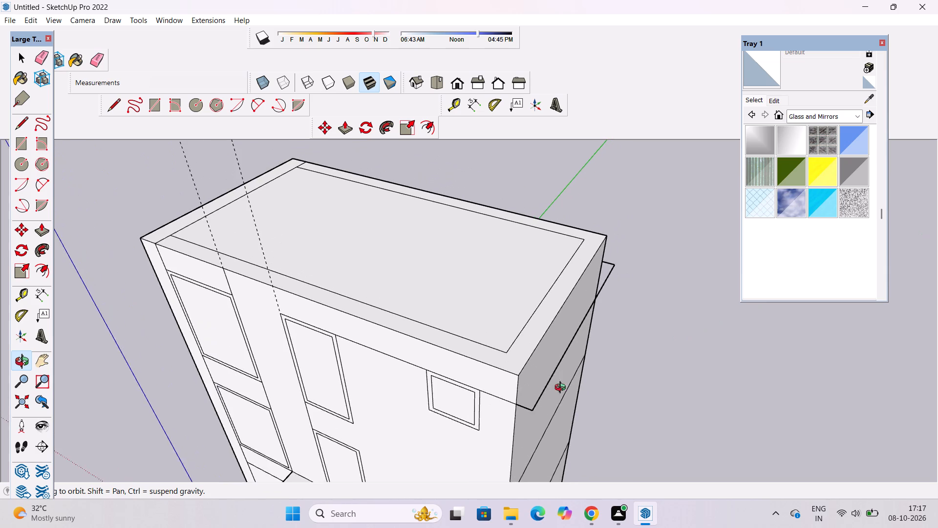
scroll(540, 390, up, 4)
shift+drag(540, 396, 527, 402)
shift+drag(523, 401, 514, 402)
drag(513, 402, 466, 411)
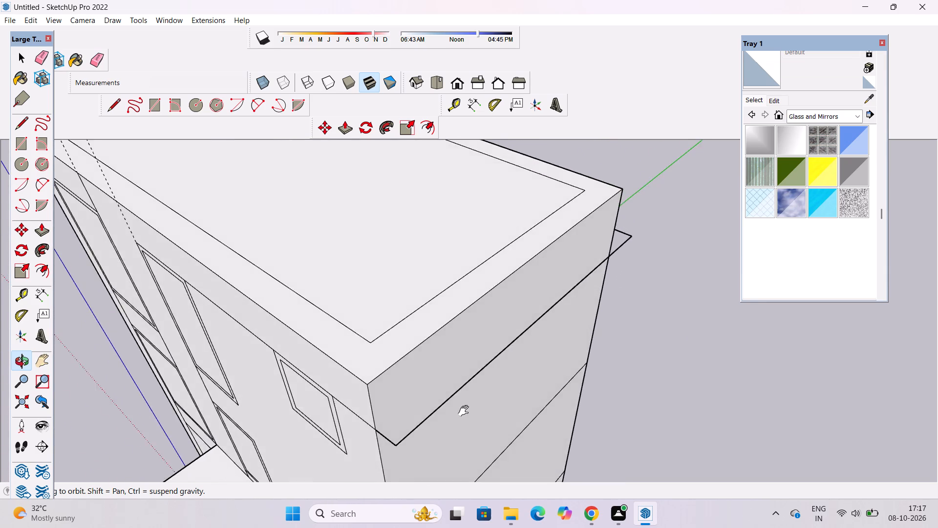
drag(466, 411, 467, 430)
drag(466, 440, 464, 396)
scroll(355, 405, up, 7)
shift+drag(393, 378, 393, 389)
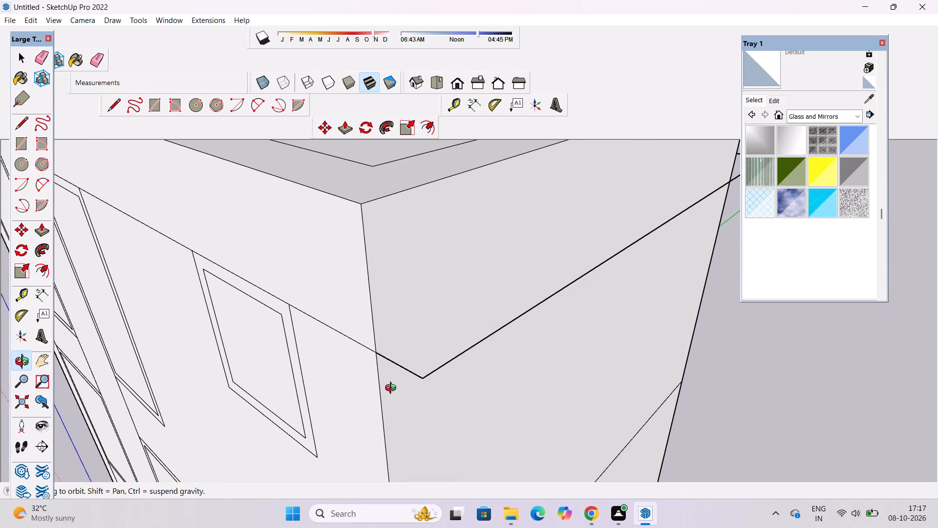
key(l)
scroll(295, 380, down, 5)
scroll(345, 360, up, 1)
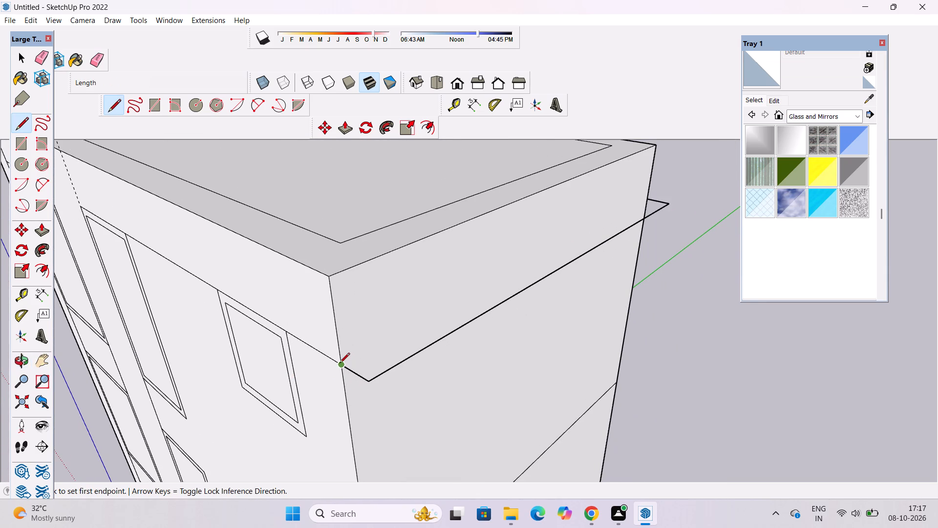
click(339, 364)
scroll(339, 364, down, 7)
scroll(549, 255, up, 8)
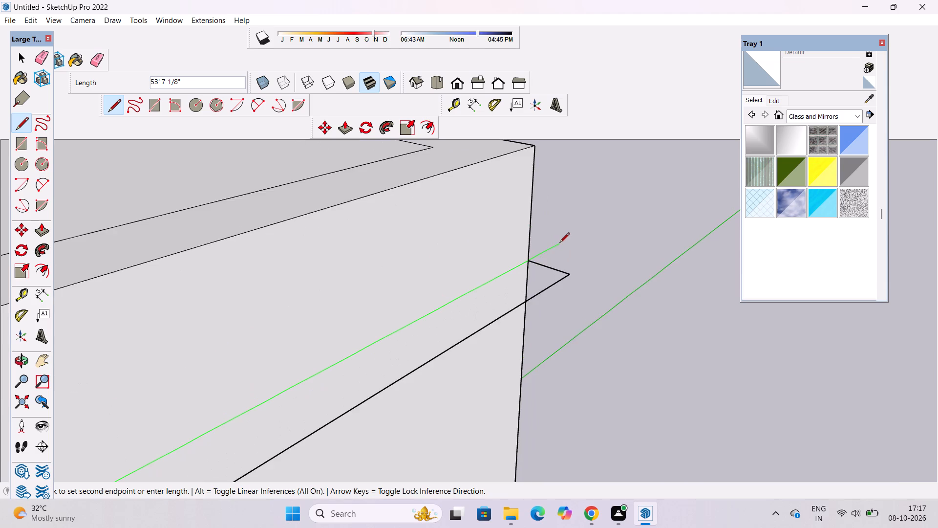
scroll(532, 258, up, 3)
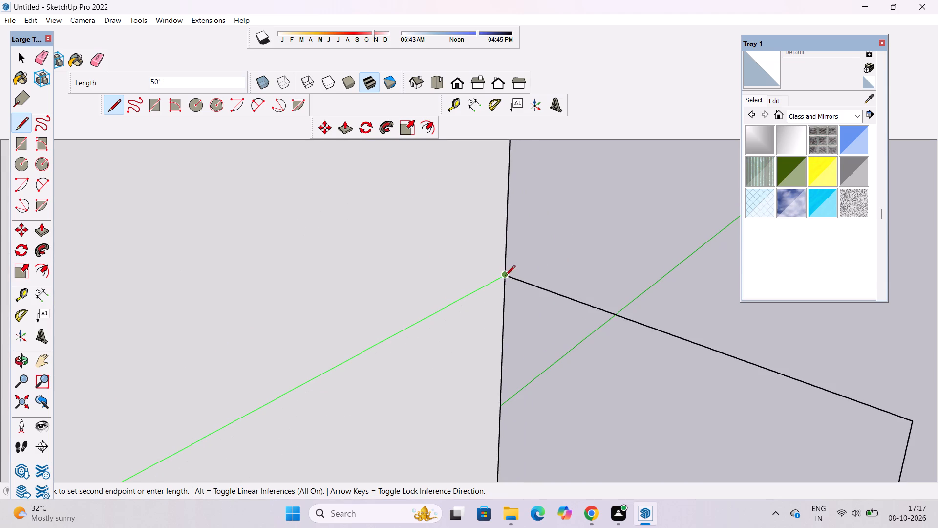
click(504, 275)
scroll(504, 275, down, 9)
Examine the side projection and the top-floor facade from several angles.
key(o)
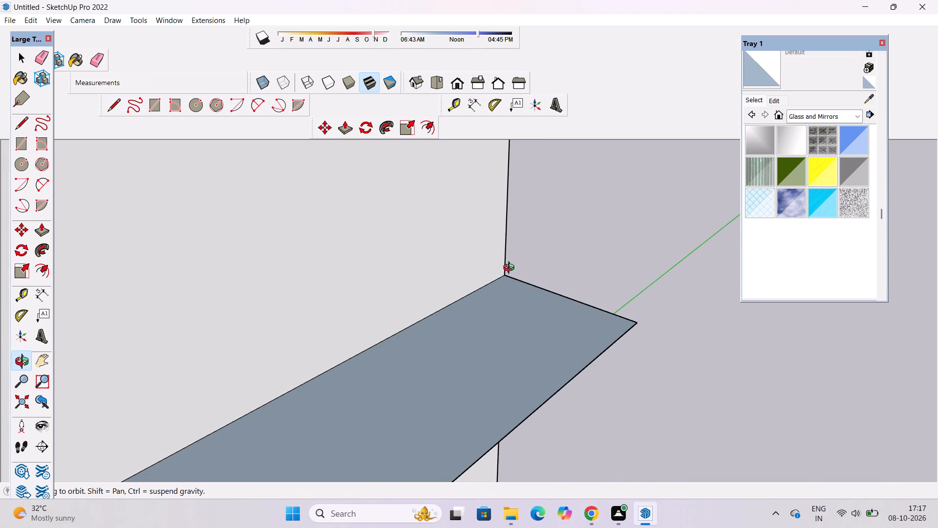
scroll(516, 272, down, 10)
shift+drag(473, 303, 548, 263)
scroll(463, 321, down, 4)
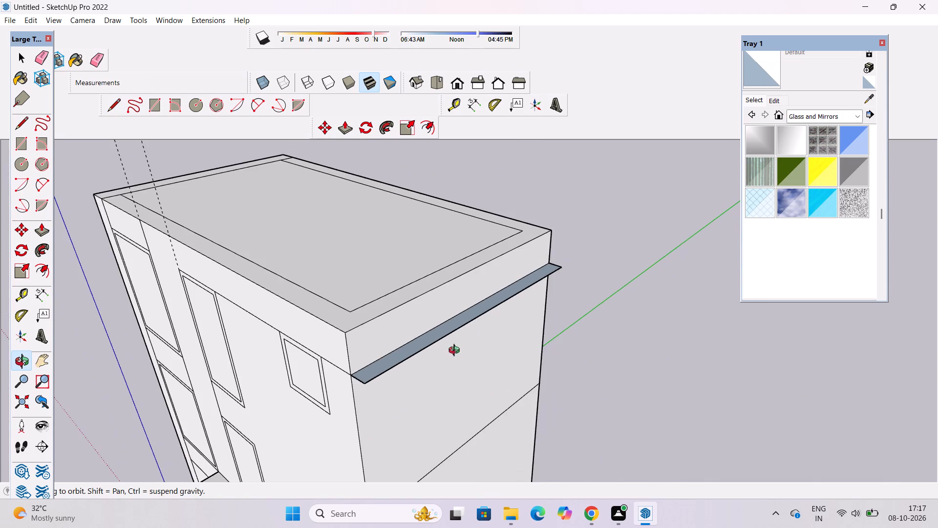
drag(404, 373, 515, 315)
drag(515, 315, 503, 332)
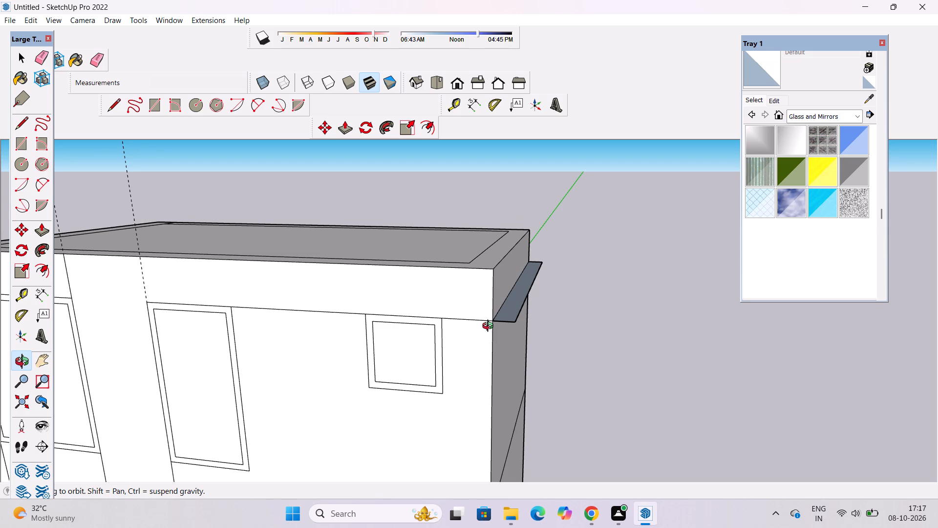
scroll(512, 301, down, 5)
drag(469, 338, 522, 329)
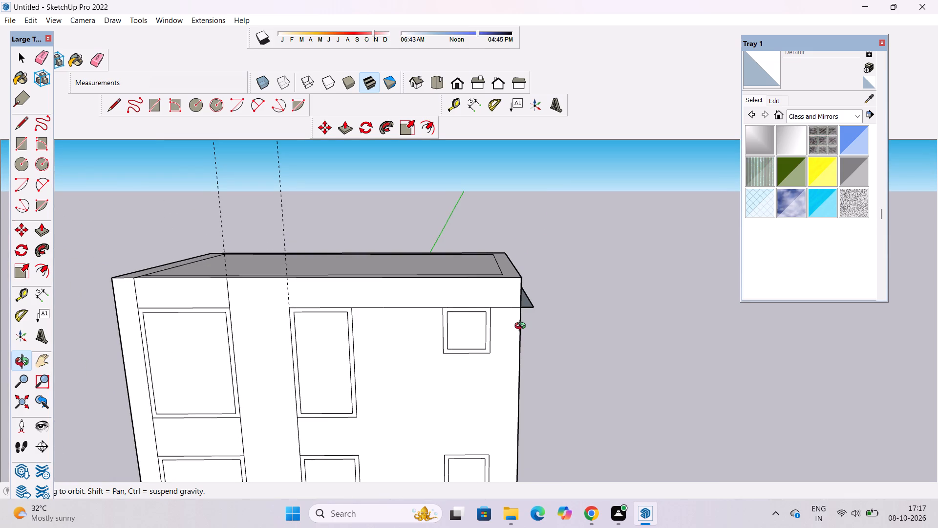
scroll(490, 330, down, 2)
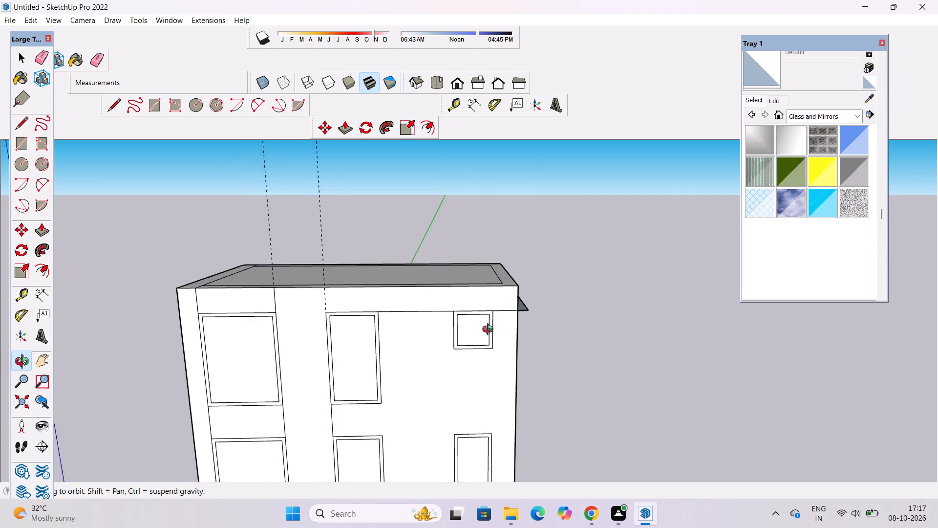
scroll(490, 330, down, 1)
shift+drag(483, 336, 524, 323)
shift+drag(525, 324, 530, 344)
shift+drag(429, 319, 426, 341)
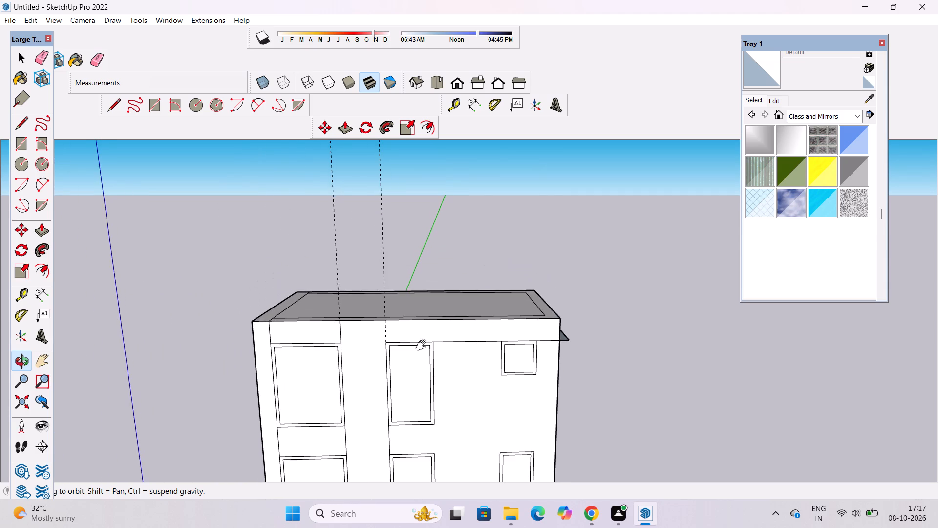
shift+drag(423, 346, 416, 359)
drag(401, 358, 401, 347)
key(e)
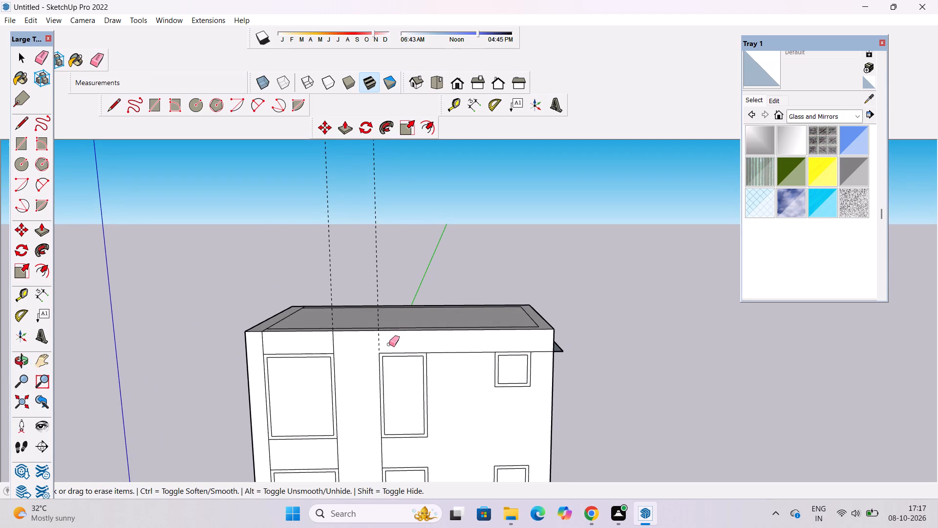
key(space)
key(o)
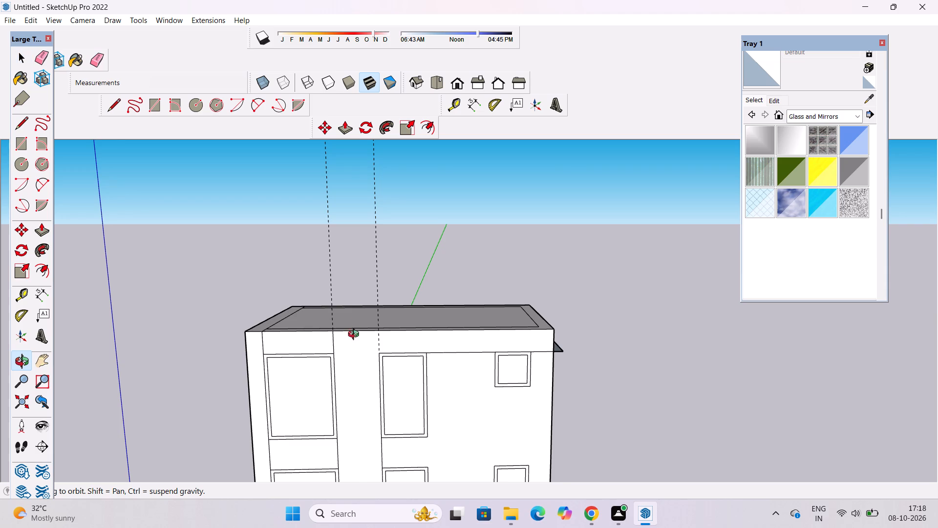
Place a vertical guide 9' 6" from the inner frame's left edge, through the middle of the large top-floor window.
shift+drag(360, 345, 378, 283)
shift+scroll(411, 322, down, 4)
shift+drag(457, 353, 441, 352)
shift+drag(427, 354, 418, 355)
shift+scroll(301, 346, up, 7)
shift+drag(325, 355, 340, 344)
shift+drag(340, 344, 333, 353)
shift+drag(332, 356, 332, 363)
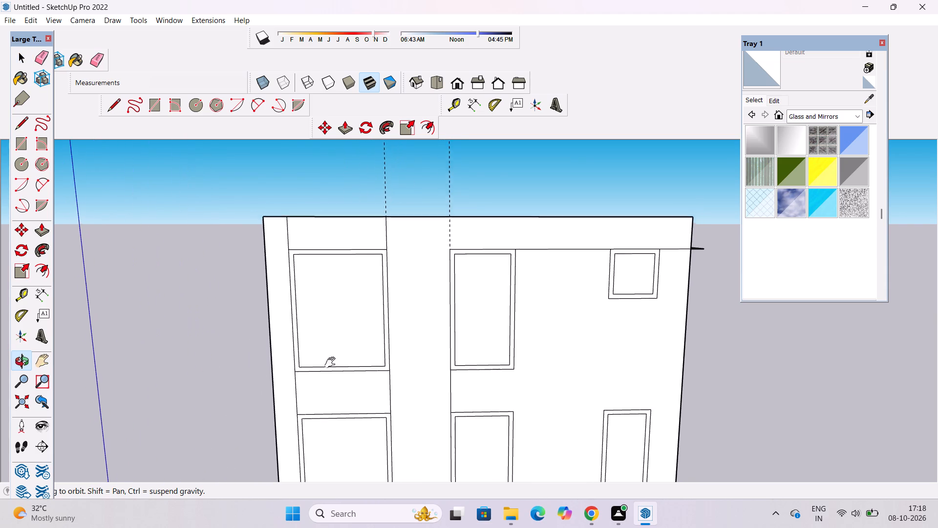
shift+drag(332, 363, 332, 374)
shift+scroll(334, 356, up, 3)
shift+drag(341, 365, 346, 374)
drag(346, 374, 346, 369)
click(338, 371)
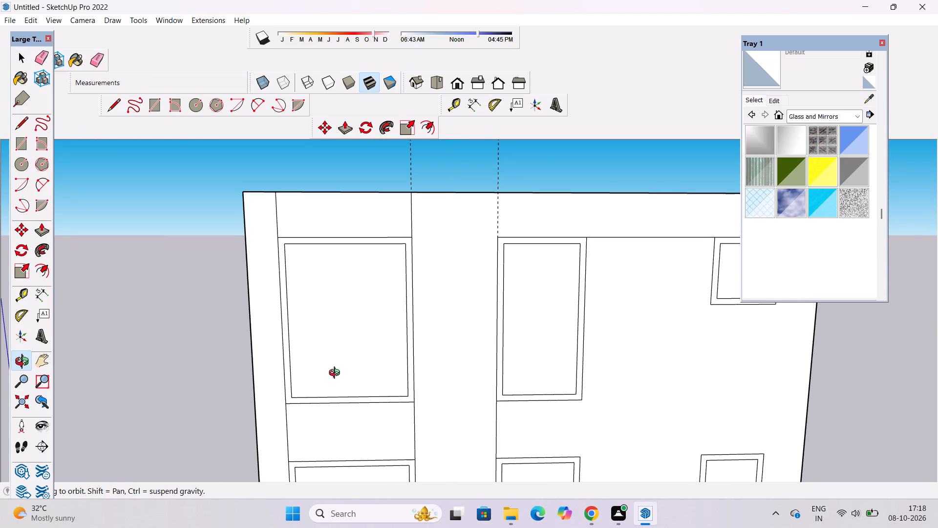
key(t)
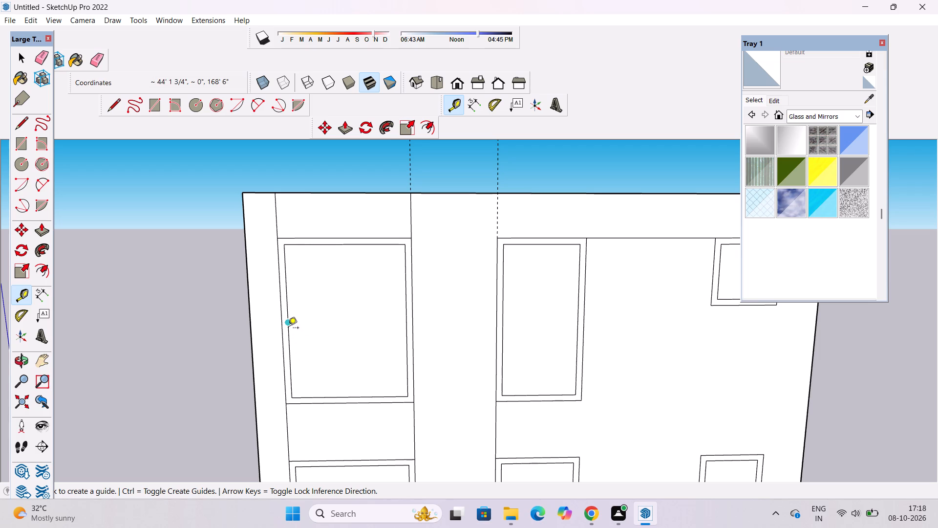
click(288, 329)
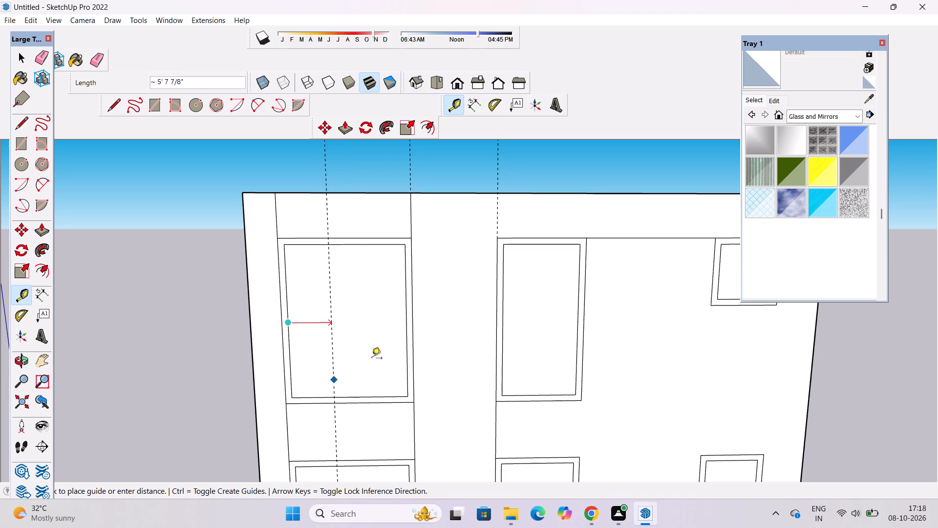
click(350, 400)
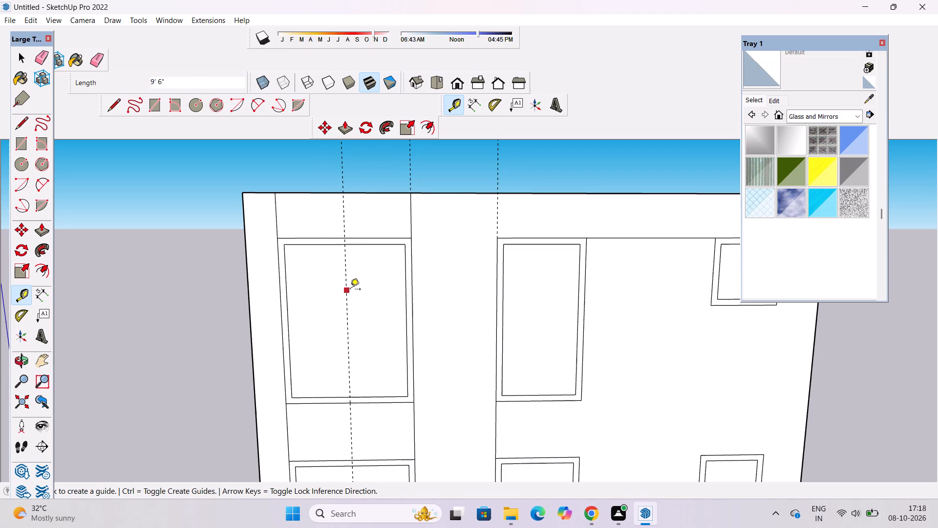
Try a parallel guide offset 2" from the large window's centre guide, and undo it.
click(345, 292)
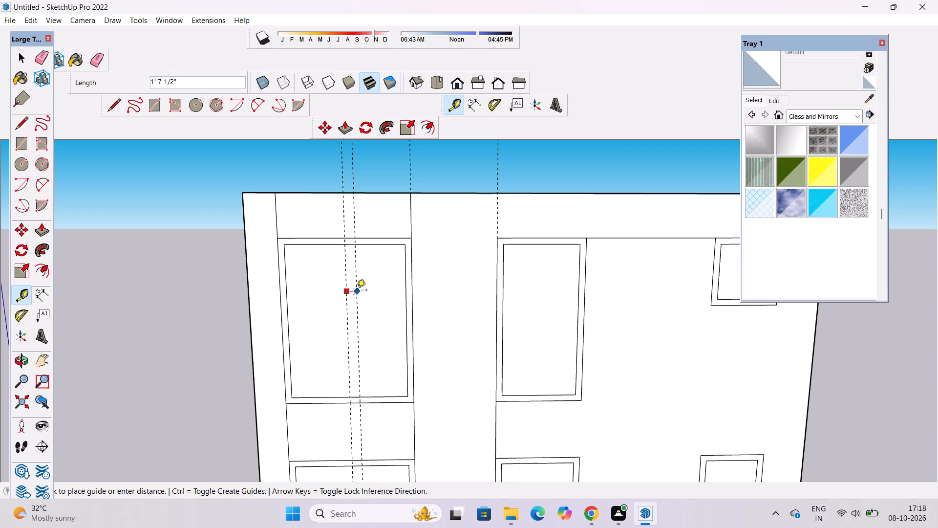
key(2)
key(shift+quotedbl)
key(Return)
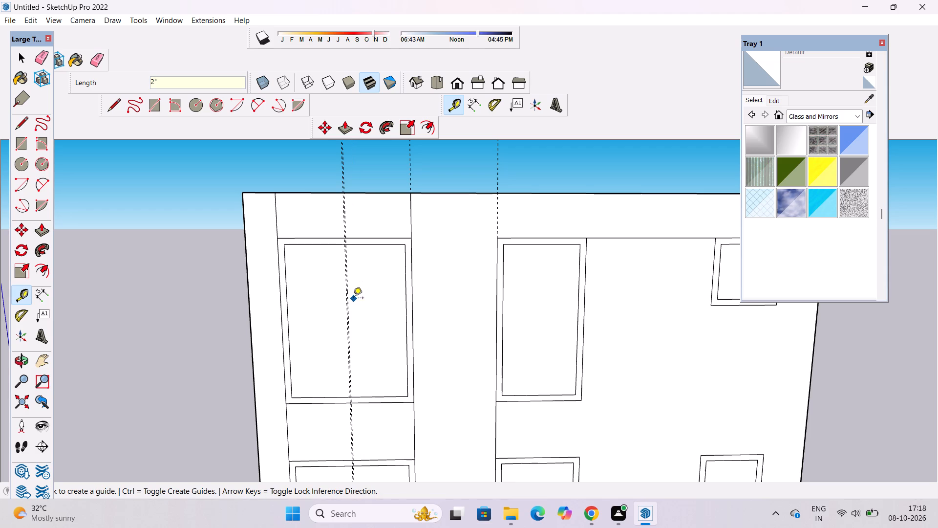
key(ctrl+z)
Place two vertical guides 3" to either side of the centre guide in the large top-floor window.
click(347, 302)
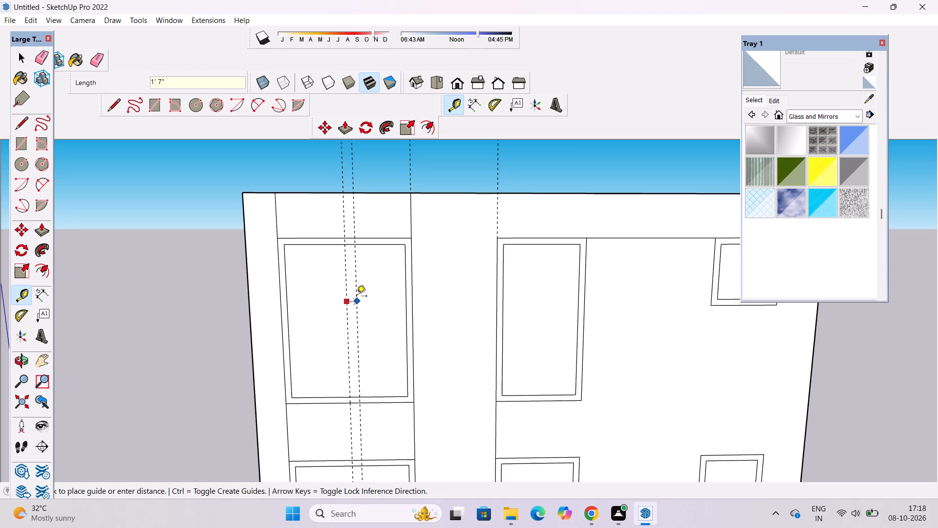
key(3)
key(shift+quotedbl)
key(Return)
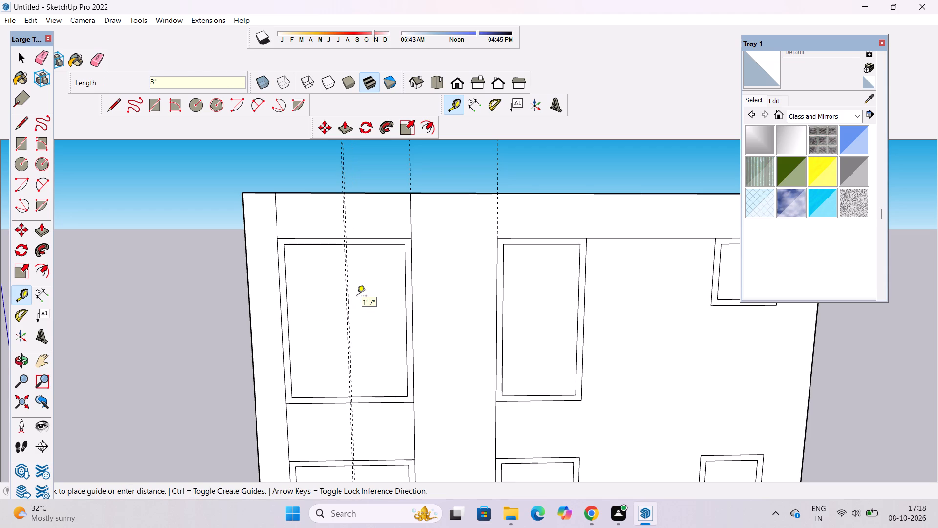
scroll(342, 308, up, 14)
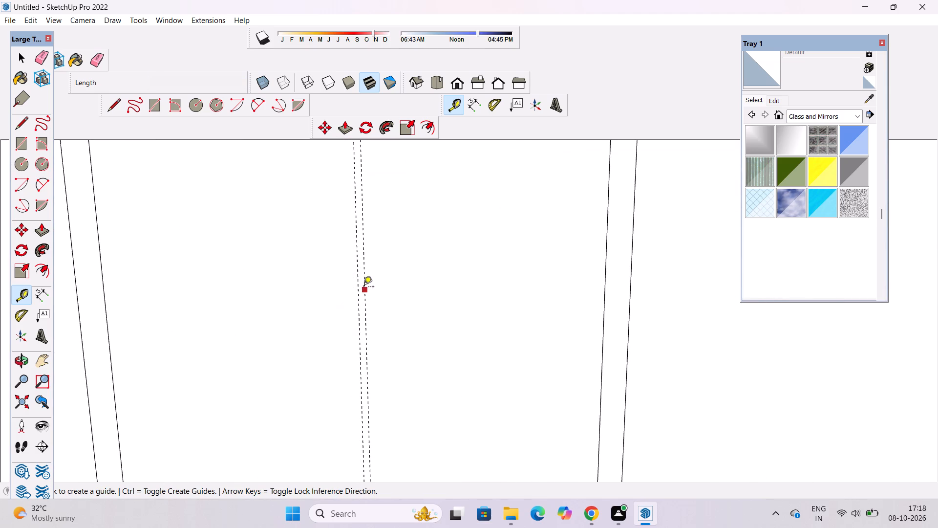
click(356, 293)
key(3)
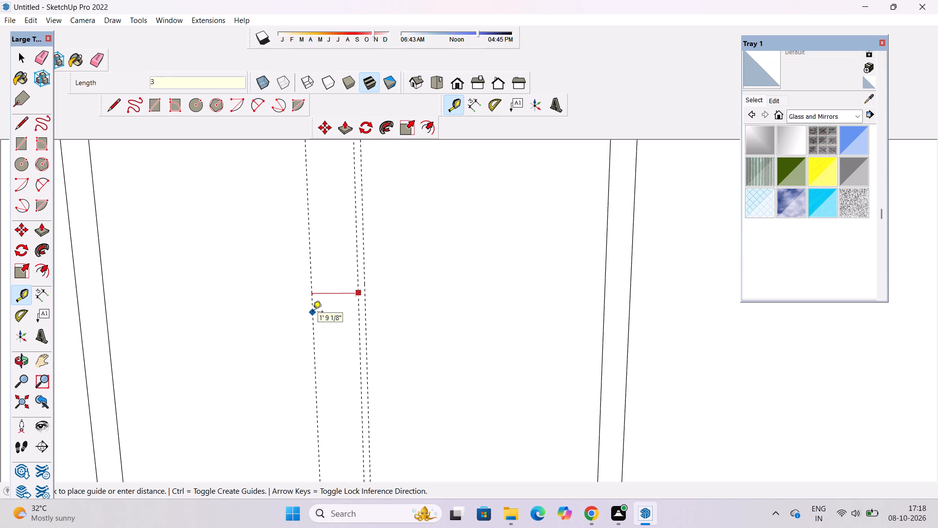
key(shift+quotedbl)
key(Return)
scroll(314, 340, down, 10)
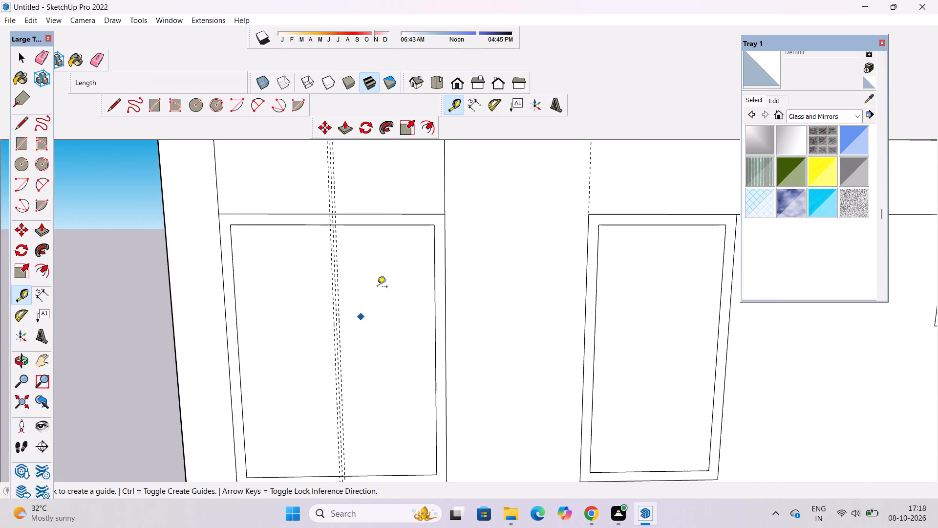
Draw a 6" by 25' vertical bar between the outer guides, from the inner frame's top edge to its bottom edge.
click(148, 103)
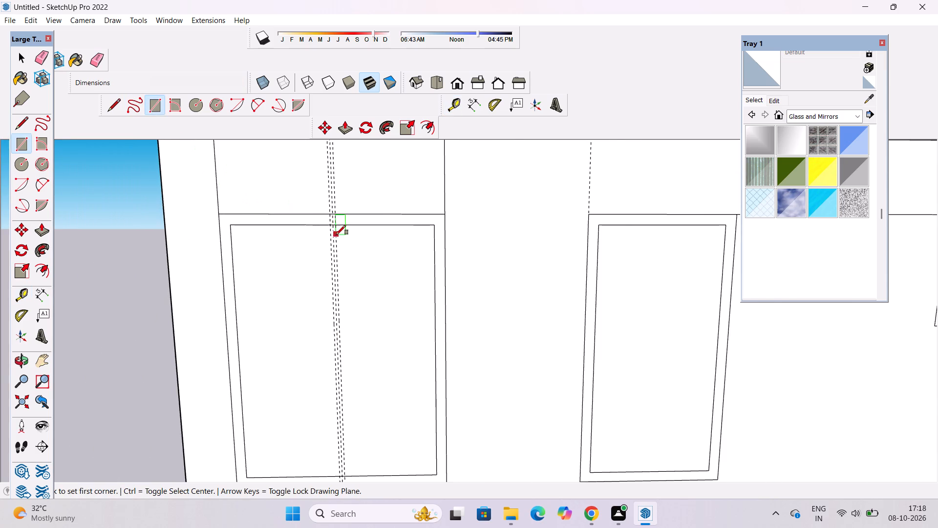
scroll(337, 234, up, 12)
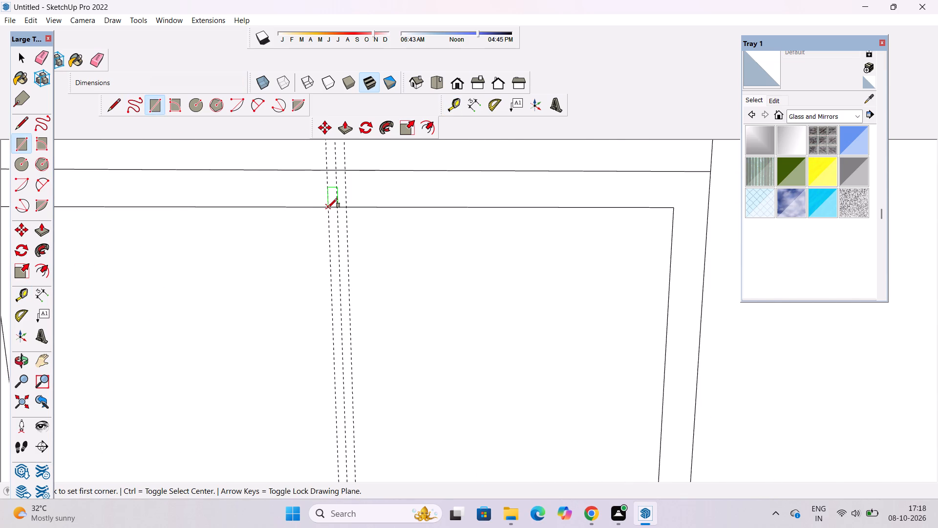
click(328, 208)
scroll(328, 208, down, 8)
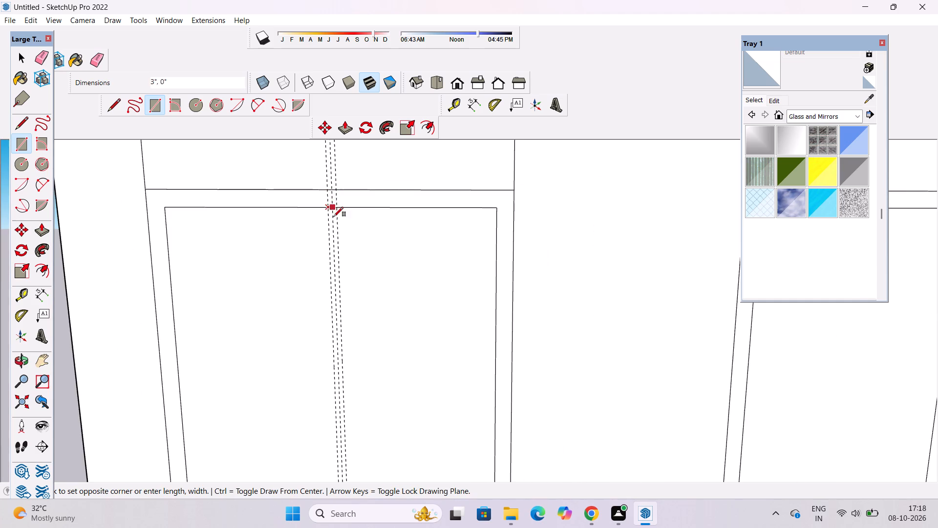
scroll(344, 238, down, 11)
scroll(341, 338, up, 4)
scroll(349, 414, up, 4)
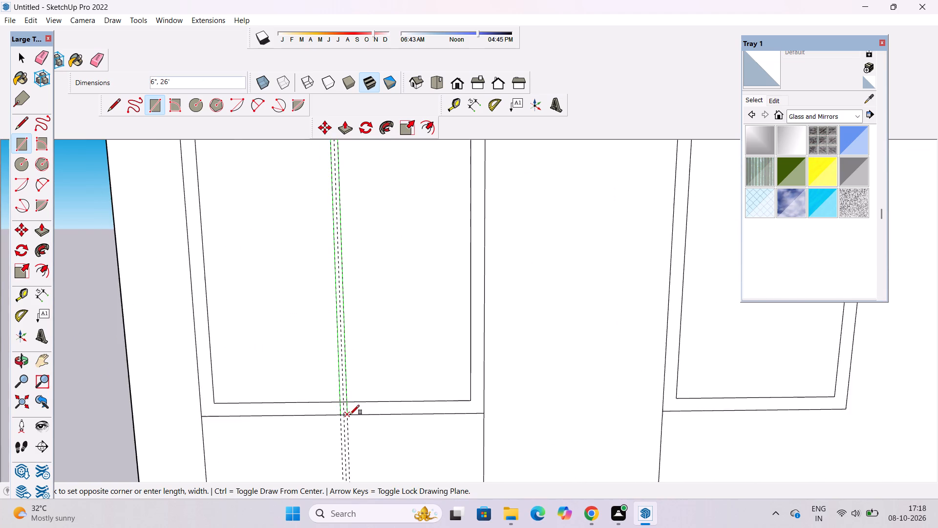
scroll(350, 415, up, 12)
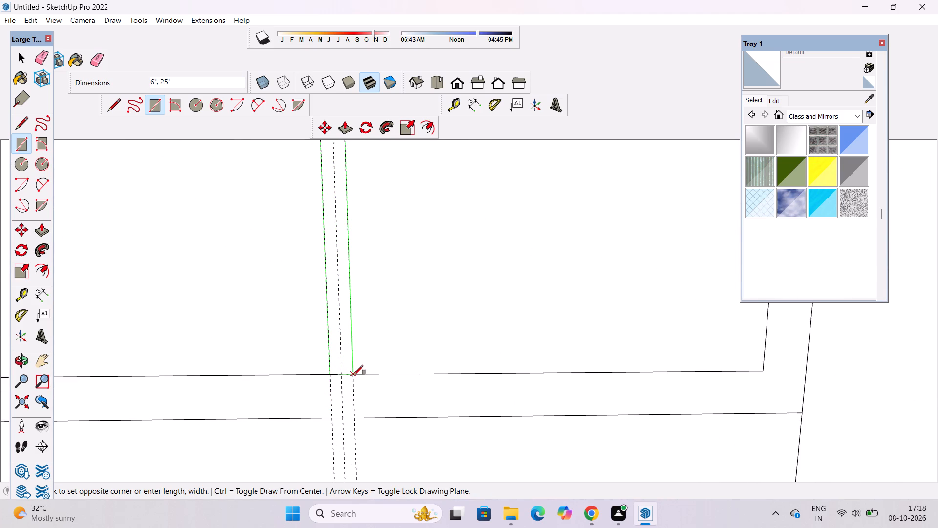
click(354, 374)
Erase the three vertical guides running through the window's central bar.
key(space)
key(e)
drag(369, 390, 325, 401)
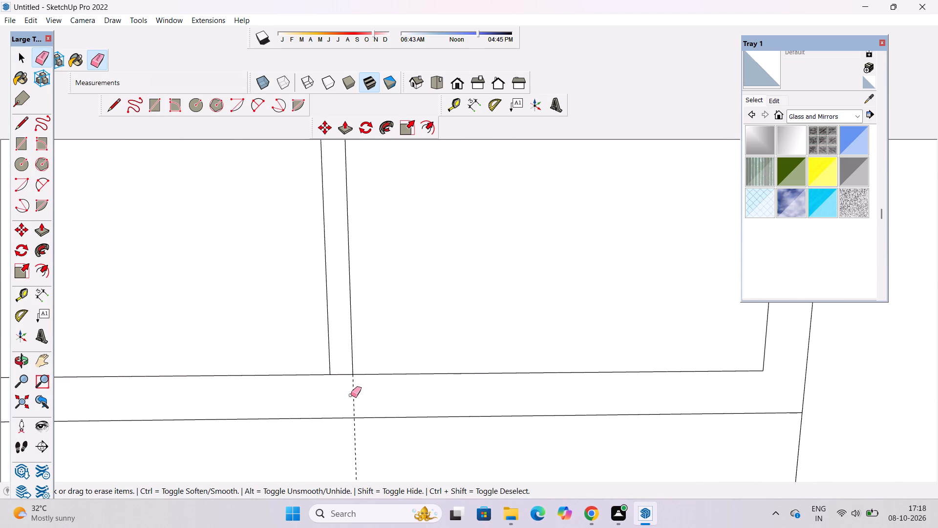
click(351, 395)
drag(350, 398, 358, 405)
key(space)
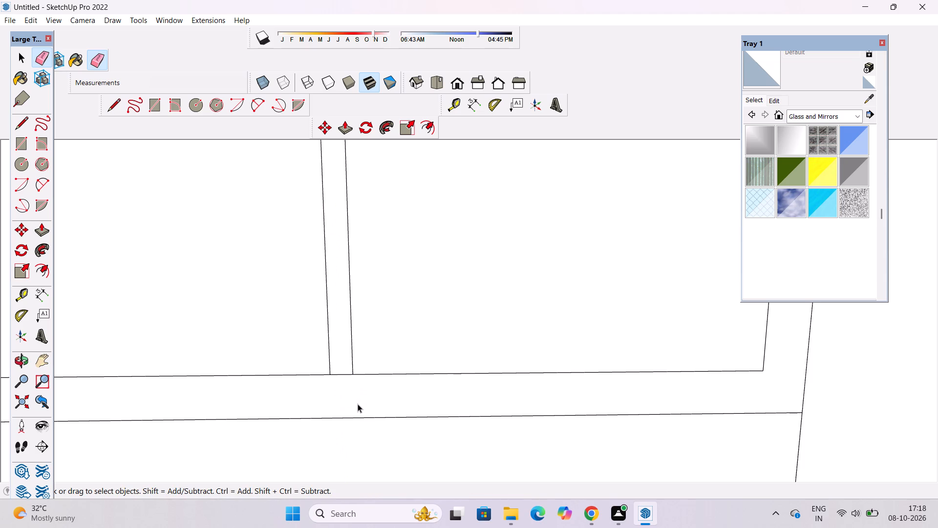
Examine the divided large window and the top-floor facade from several angles.
key(o)
scroll(348, 373, down, 8)
shift+drag(377, 353, 373, 434)
scroll(370, 403, down, 12)
shift+drag(379, 404, 395, 471)
shift+drag(395, 471, 377, 441)
scroll(374, 437, up, 1)
shift+drag(382, 434, 384, 417)
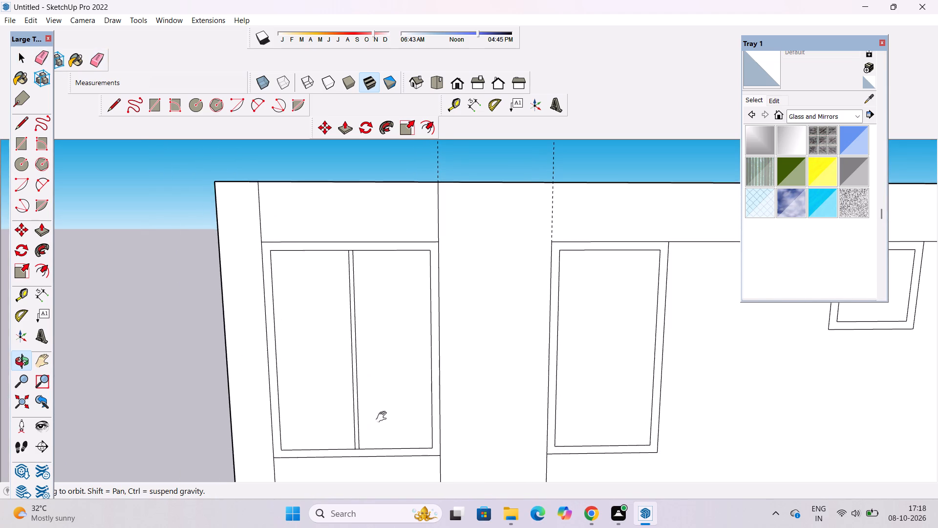
shift+drag(384, 417, 389, 383)
scroll(383, 381, down, 2)
shift+drag(383, 410, 384, 427)
shift+drag(384, 428, 381, 415)
shift+scroll(377, 426, up, 2)
shift+drag(375, 424, 360, 436)
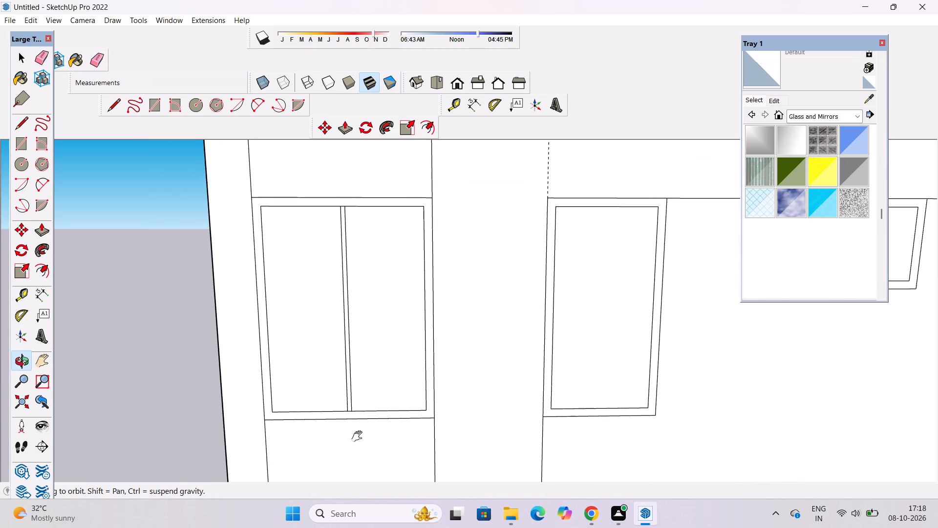
shift+drag(359, 437, 364, 419)
shift+click(364, 419)
shift+scroll(364, 421, up, 1)
shift+drag(364, 418, 364, 424)
shift+drag(364, 423, 364, 394)
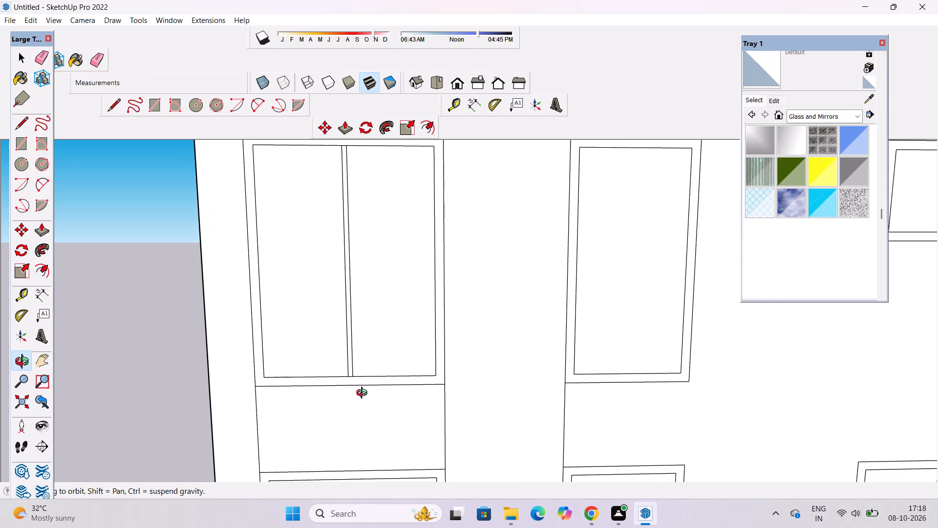
scroll(364, 394, down, 4)
drag(365, 399, 365, 448)
shift+drag(364, 441, 363, 379)
shift+drag(370, 374, 373, 430)
shift+drag(372, 430, 361, 409)
shift+drag(361, 409, 351, 414)
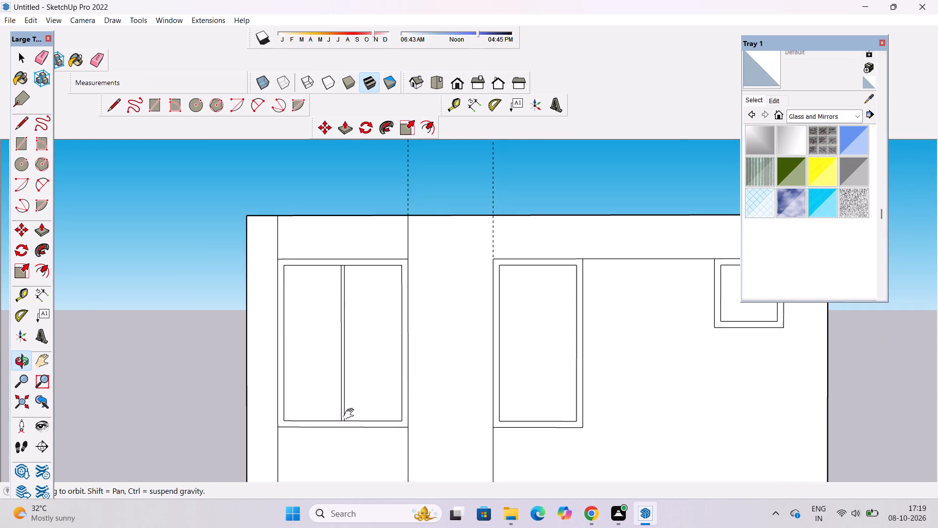
Place a horizontal guide 8' above the bottom edge of the large window's inner frame.
key(space)
text(t)
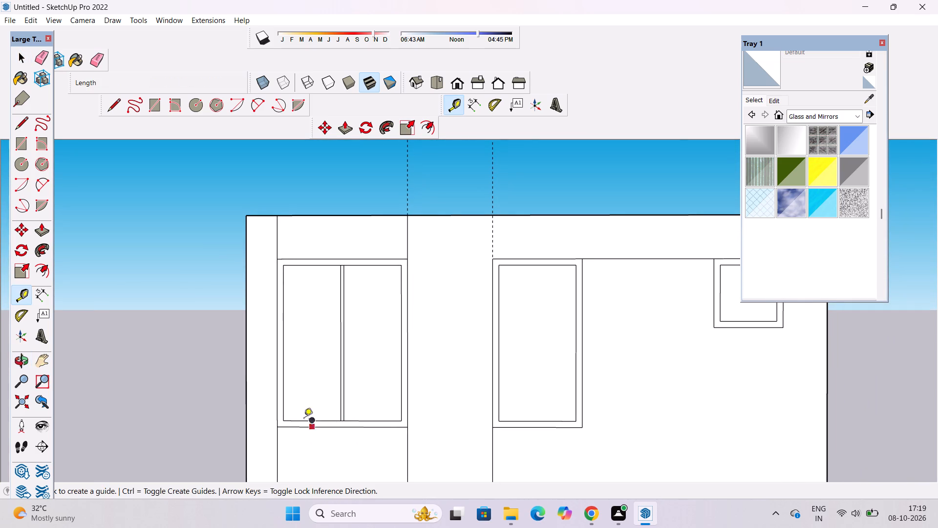
scroll(308, 409, down, 2)
scroll(323, 414, up, 7)
scroll(321, 424, down, 3)
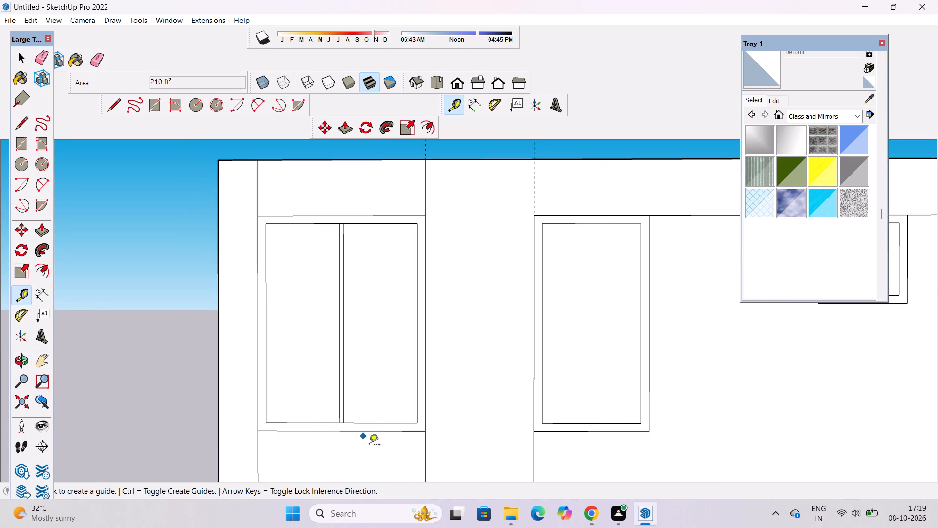
scroll(370, 428, up, 3)
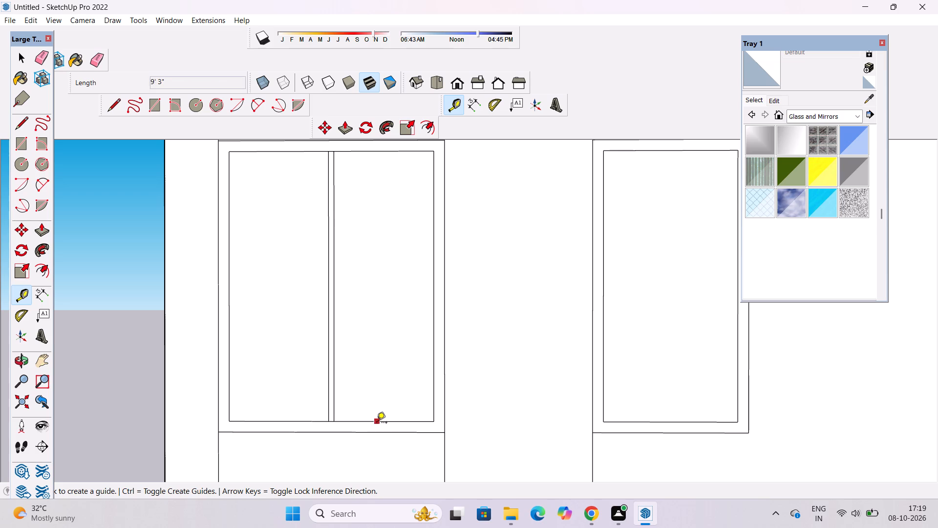
click(382, 424)
scroll(382, 424, down, 5)
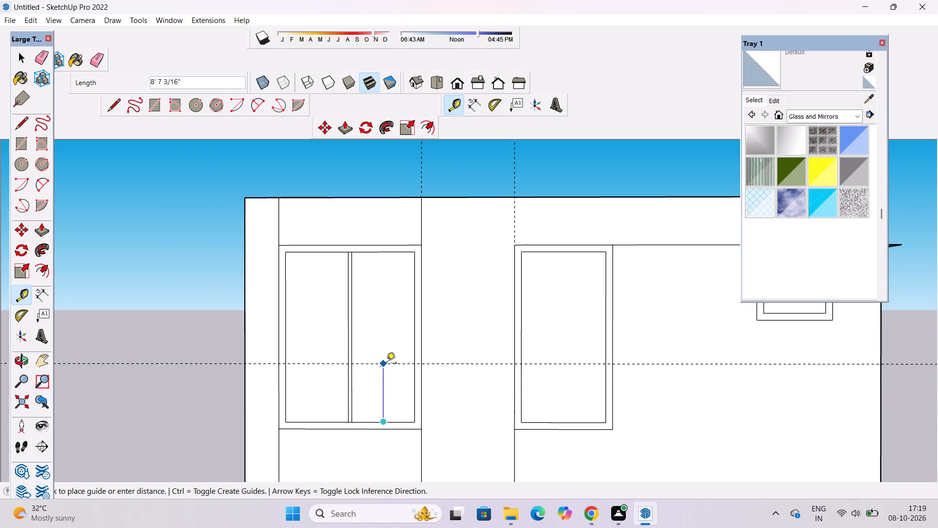
text(8')
key(Return)
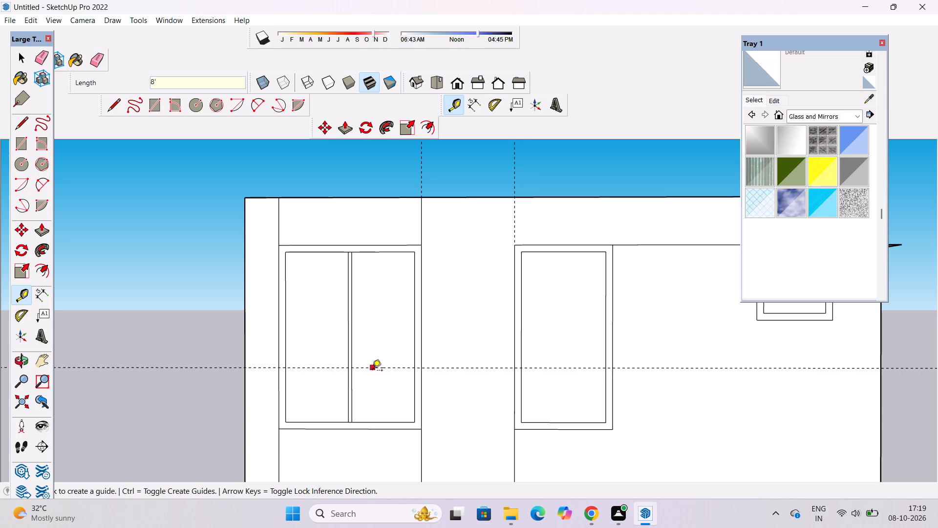
Place a second horizontal guide 6" below the first one across the large window.
click(374, 367)
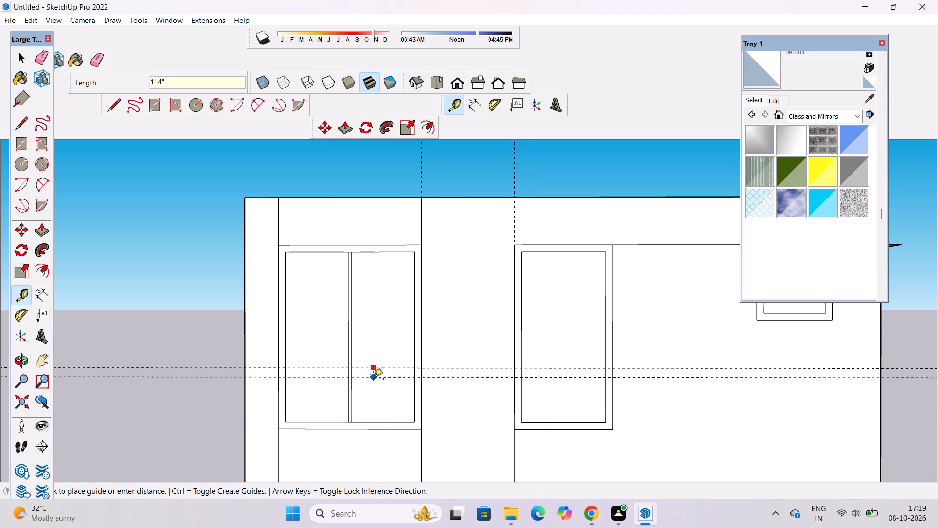
scroll(374, 380, up, 8)
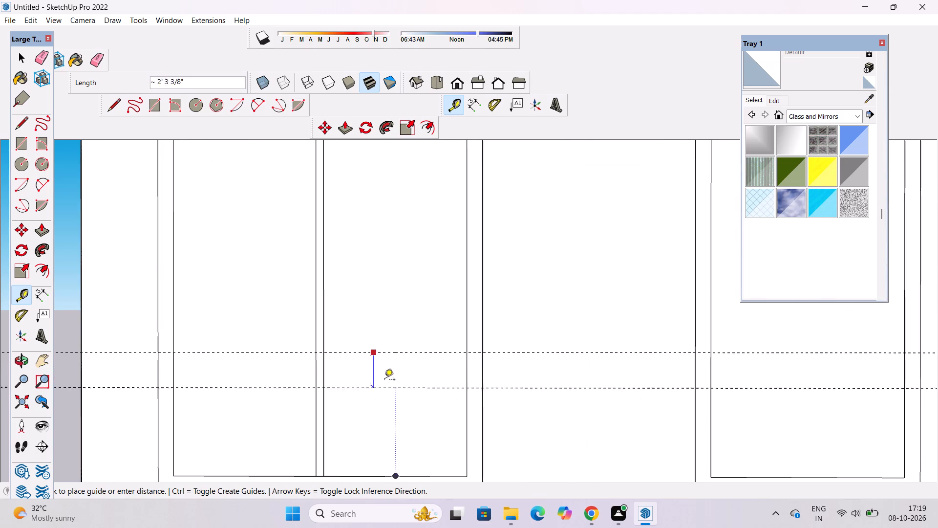
key(6)
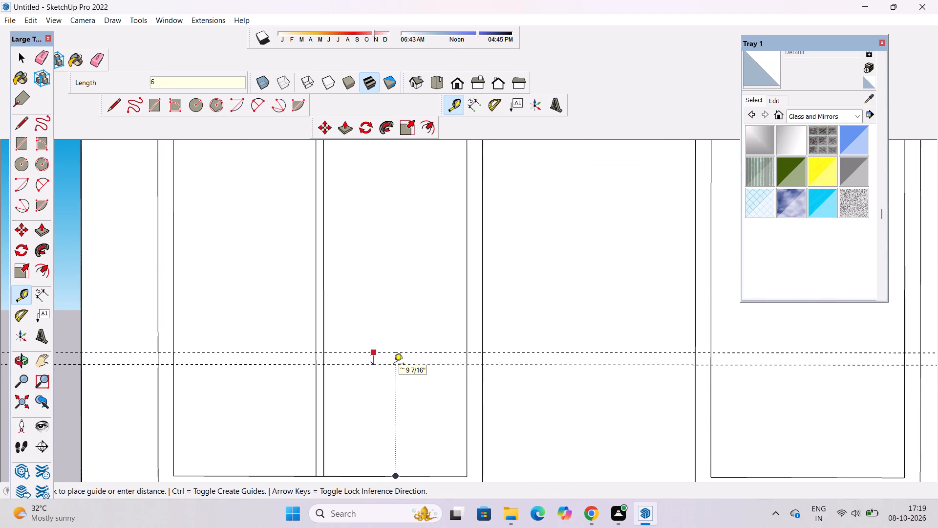
key(shift+quotedbl)
key(Return)
scroll(378, 358, down, 1)
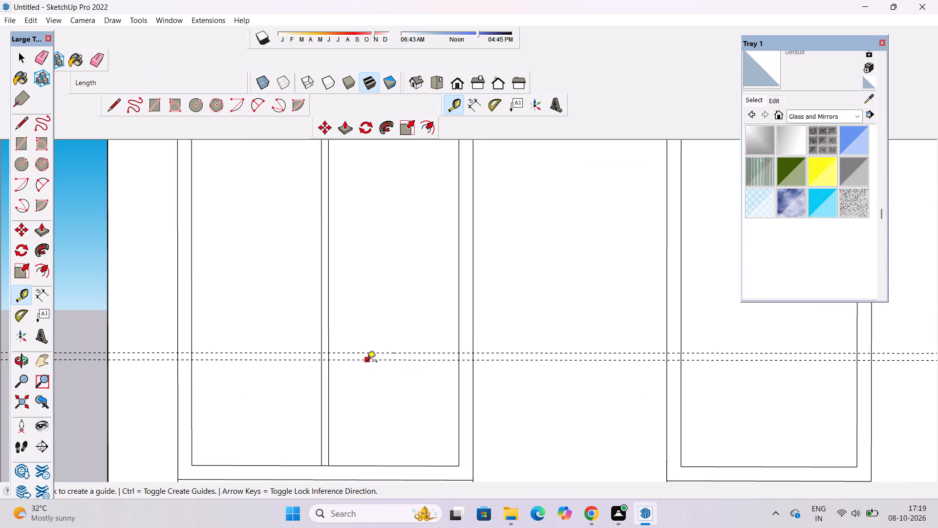
Draw a 6" by 19' horizontal bar between the two guides, spanning the inner frame from side to side.
key(r)
scroll(190, 357, up, 9)
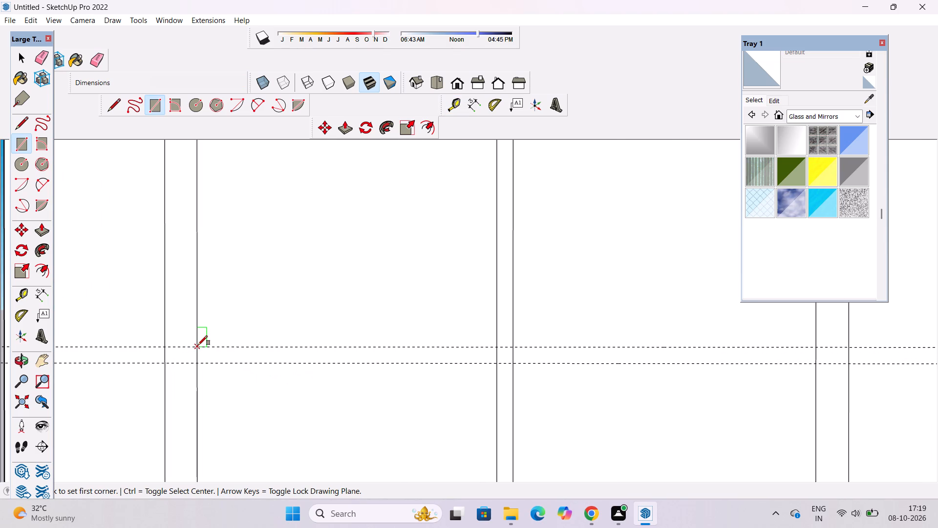
click(196, 347)
scroll(195, 348, down, 9)
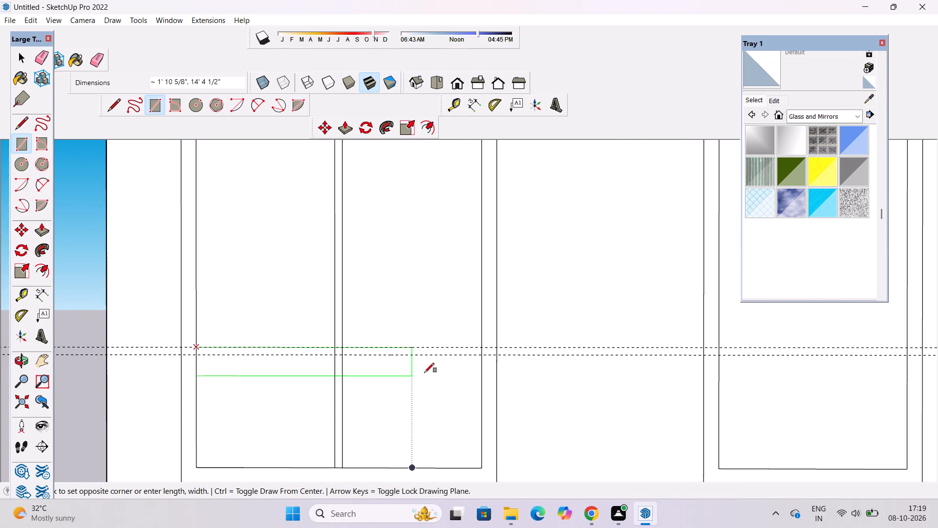
scroll(480, 356, up, 4)
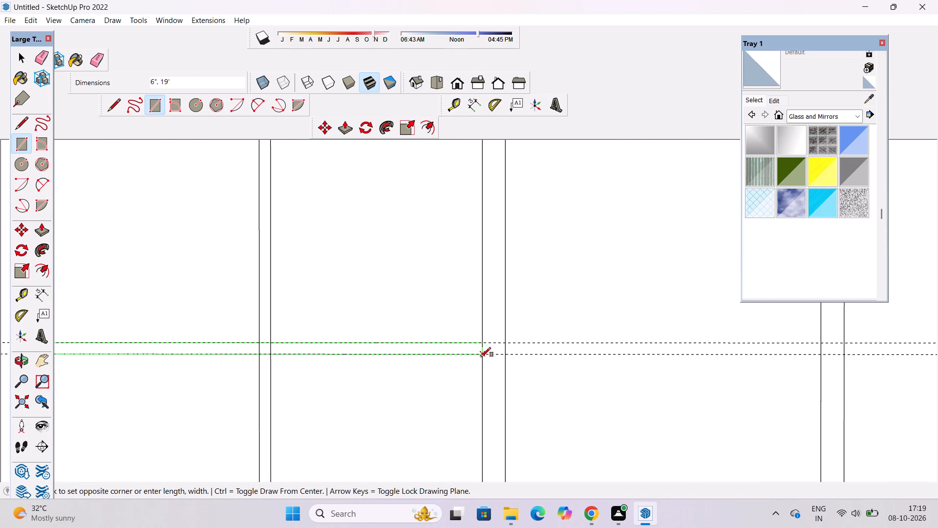
click(481, 357)
Erase the two horizontal guides running along the window's crossbar.
key(space)
key(e)
scroll(493, 345, up, 5)
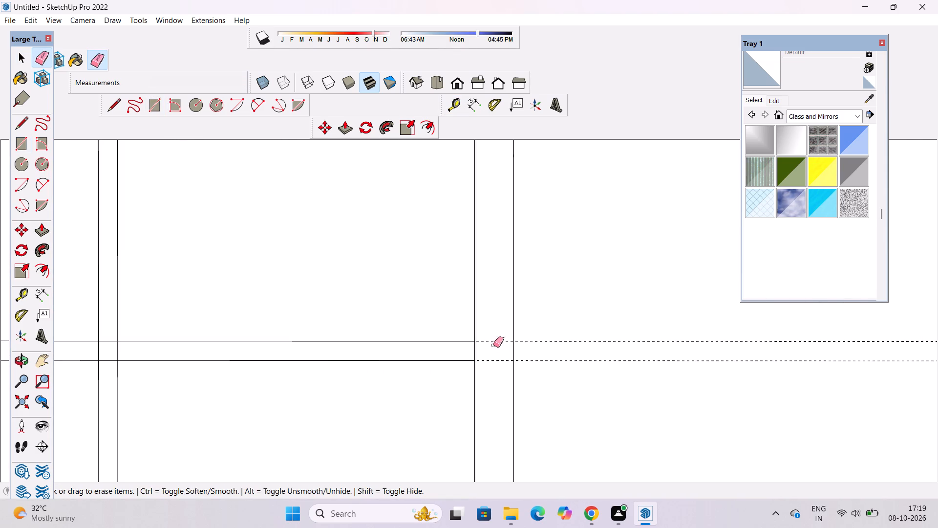
drag(496, 325, 496, 366)
drag(509, 328, 503, 350)
scroll(495, 345, down, 1)
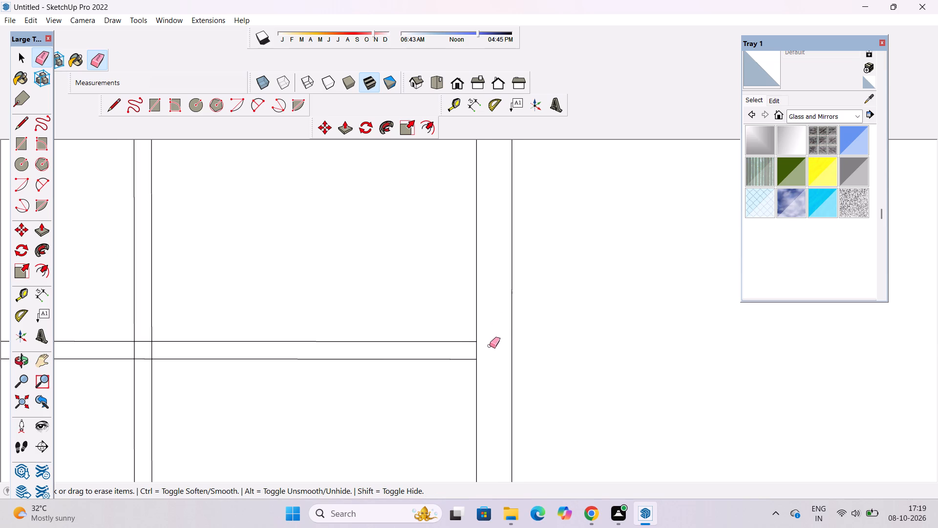
Erase the crossbar's end edges and the line segments where it crosses the vertical bar in the top large window.
drag(489, 346, 477, 353)
scroll(492, 360, down, 6)
scroll(279, 362, up, 2)
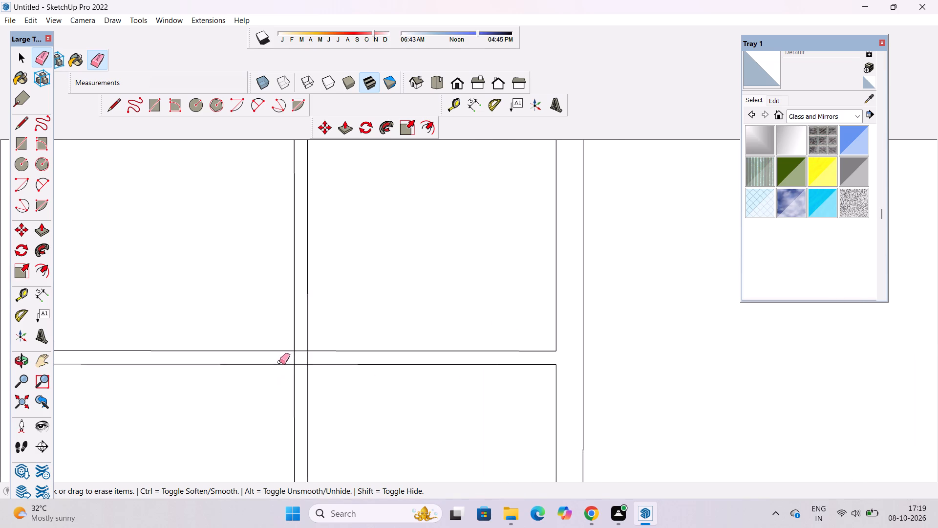
scroll(279, 362, up, 4)
drag(307, 340, 298, 354)
drag(323, 356, 315, 359)
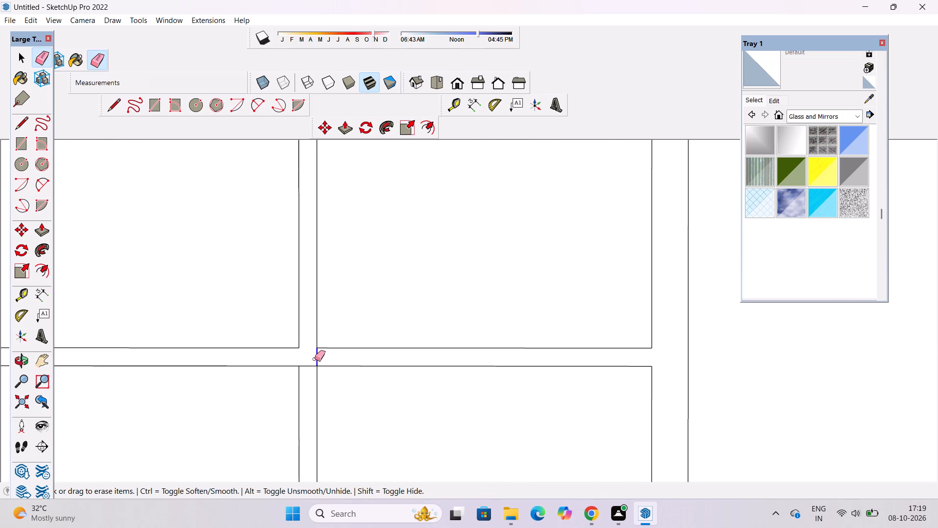
drag(315, 359, 310, 367)
scroll(424, 318, down, 9)
scroll(234, 330, up, 9)
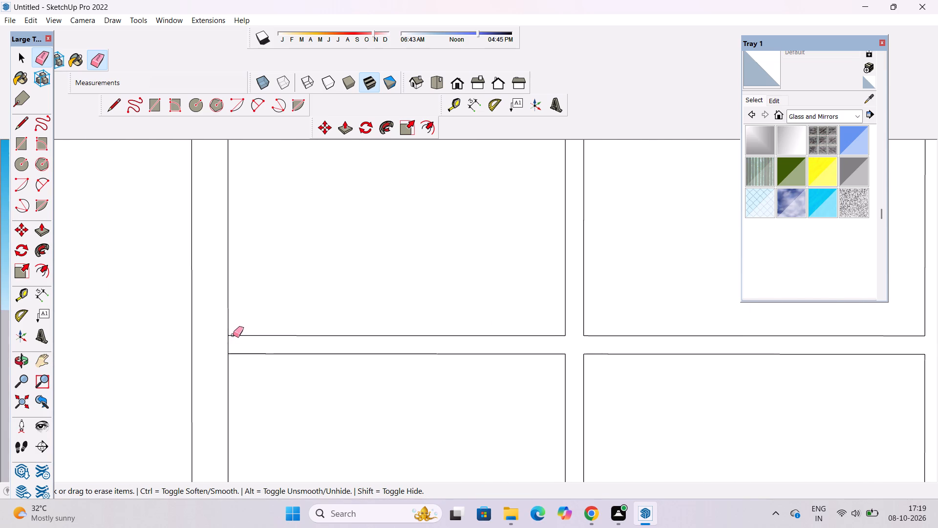
drag(233, 343, 228, 347)
scroll(226, 355, down, 19)
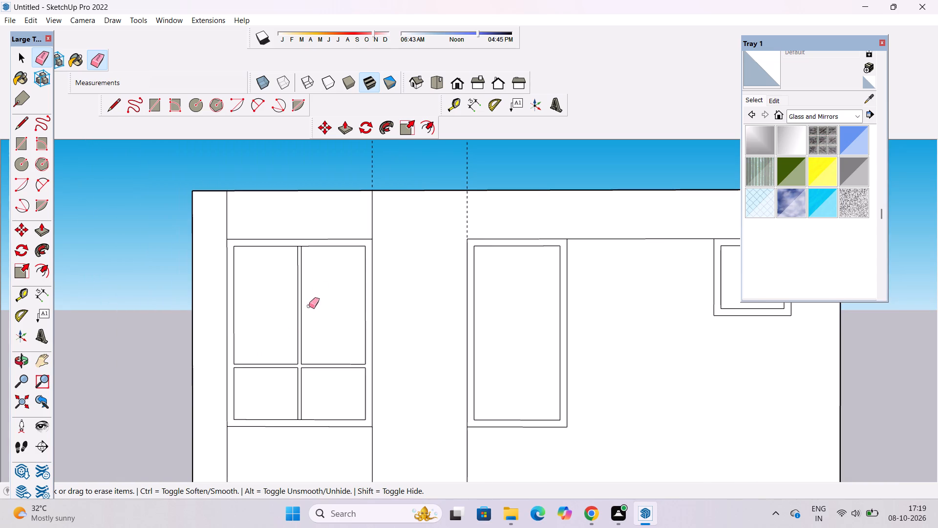
Erase the short edges at the vertical bar's top and bottom ends so it merges with the top large window's frame.
scroll(288, 239, up, 17)
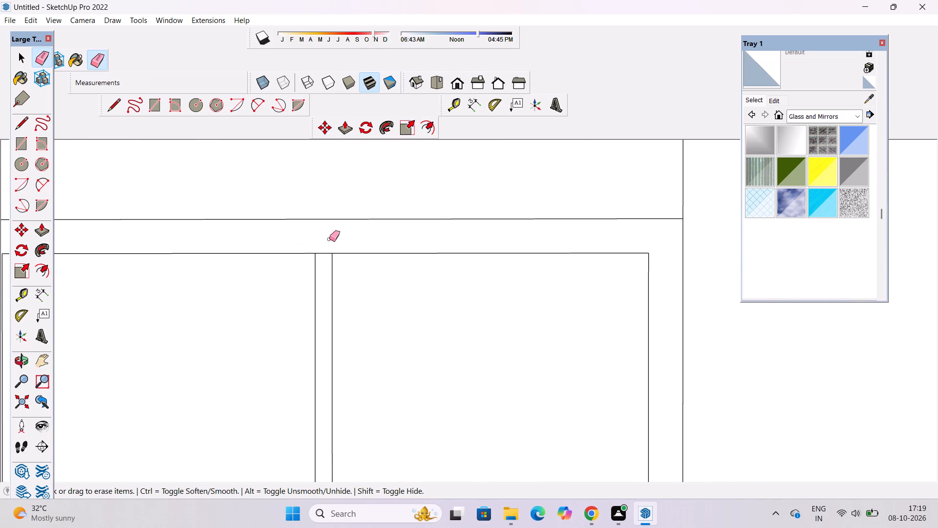
drag(328, 242, 323, 259)
key(space)
scroll(323, 220, down, 15)
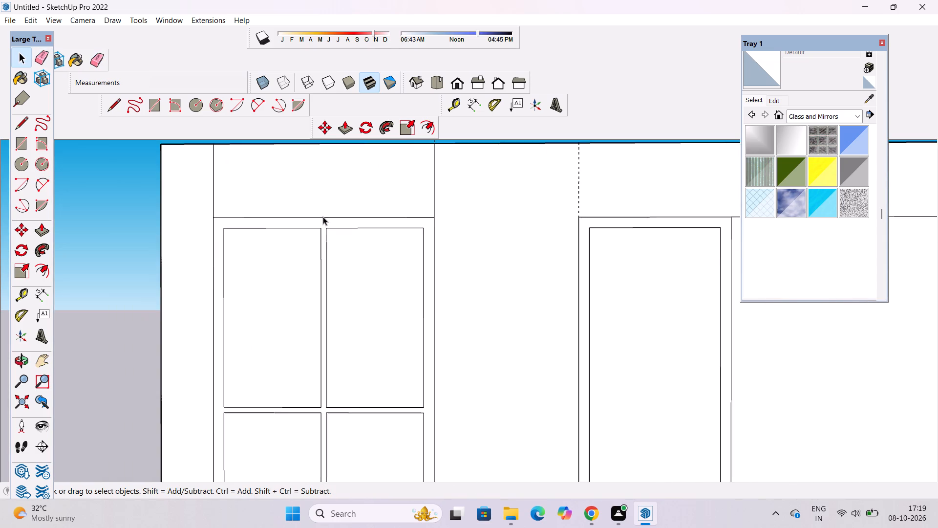
scroll(343, 246, down, 4)
scroll(330, 430, up, 4)
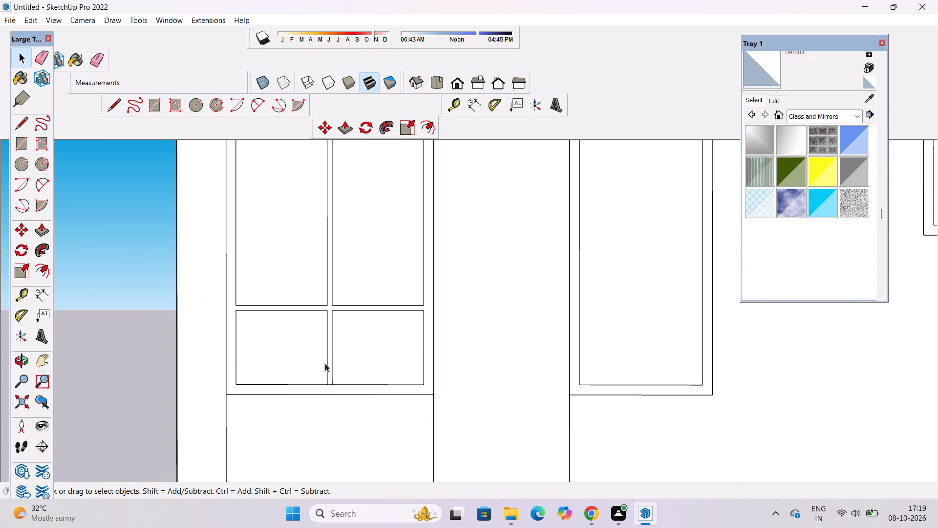
scroll(314, 389, up, 14)
key(e)
scroll(331, 371, up, 4)
drag(356, 353, 358, 365)
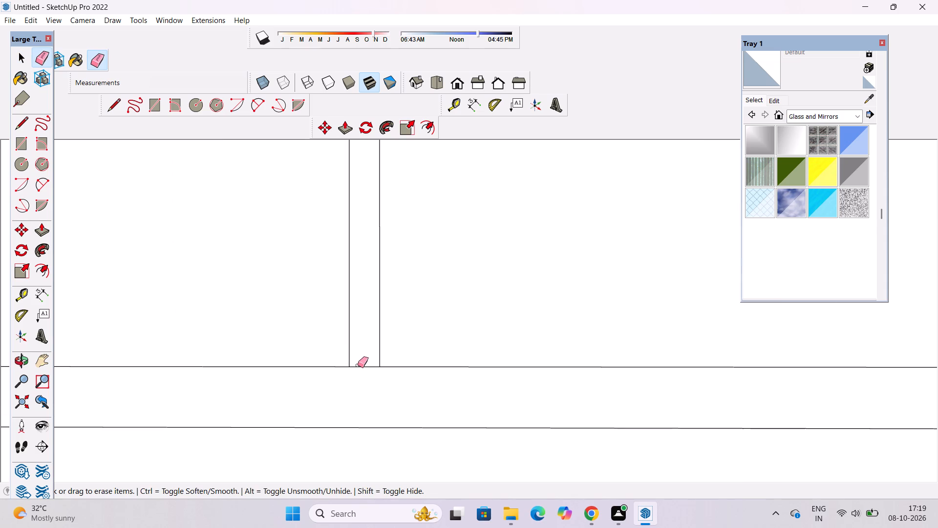
drag(358, 365, 358, 372)
key(space)
Place a vertical guide 9' 6" from the left edge of the inner frame of the large window one storey below.
key(o)
scroll(358, 359, down, 8)
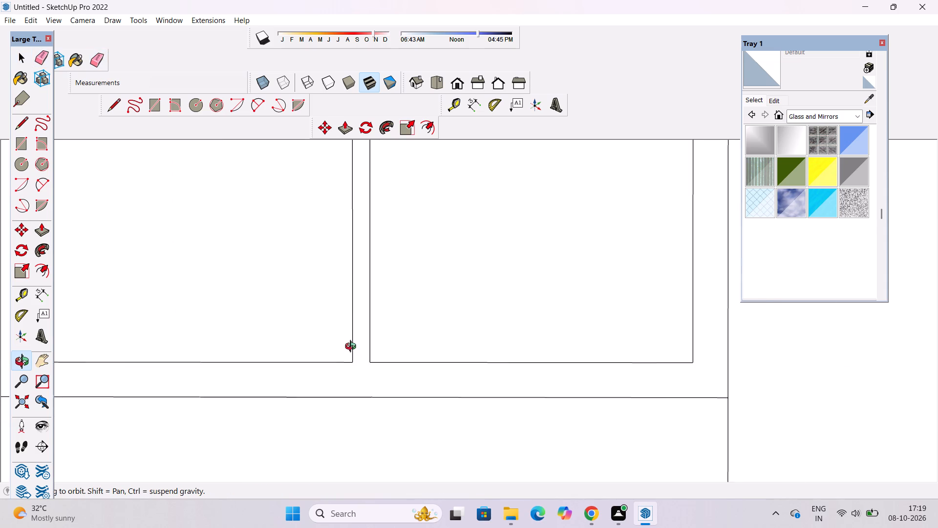
scroll(353, 348, down, 7)
shift+drag(361, 324, 347, 421)
scroll(351, 373, down, 6)
shift+drag(405, 375, 366, 368)
shift+scroll(361, 299, down, 6)
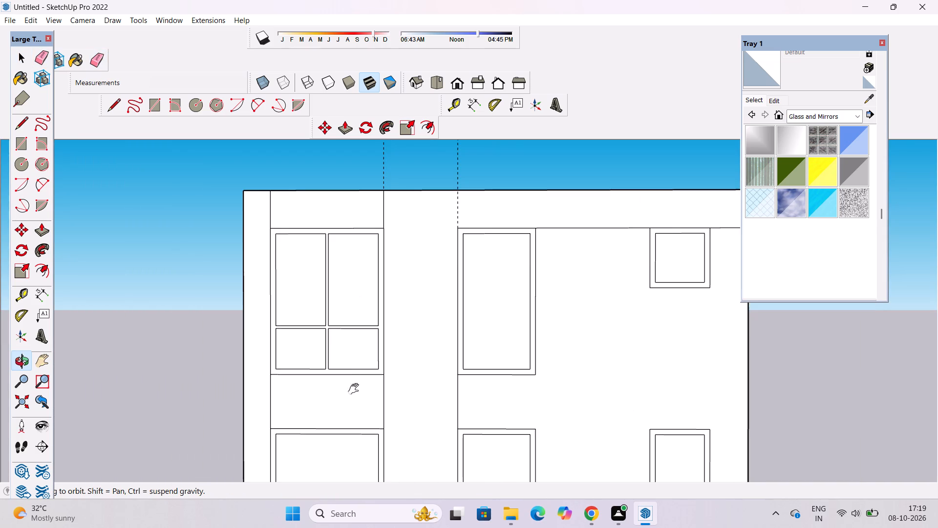
shift+drag(356, 352, 356, 333)
shift+drag(359, 386, 365, 321)
shift+drag(351, 353, 345, 331)
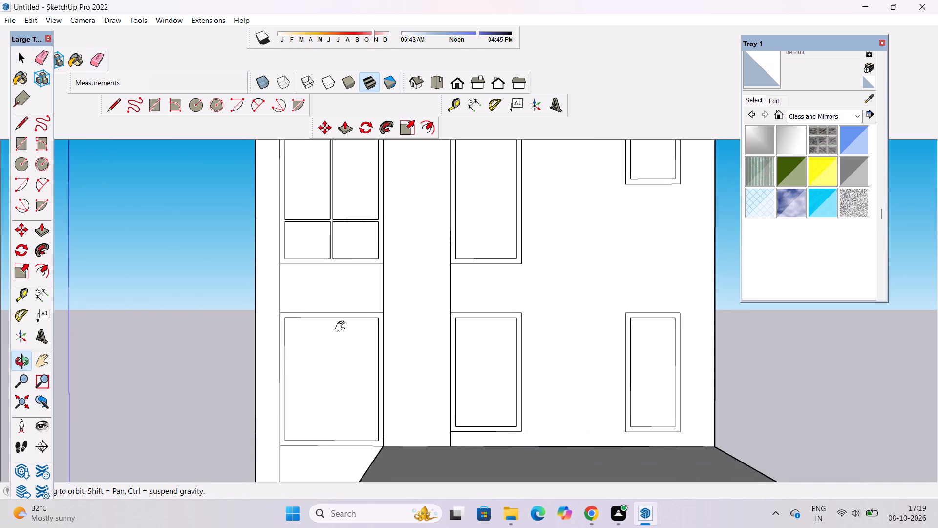
shift+drag(341, 339, 340, 364)
shift+drag(340, 373, 337, 394)
shift+drag(336, 392, 359, 372)
shift+click(359, 372)
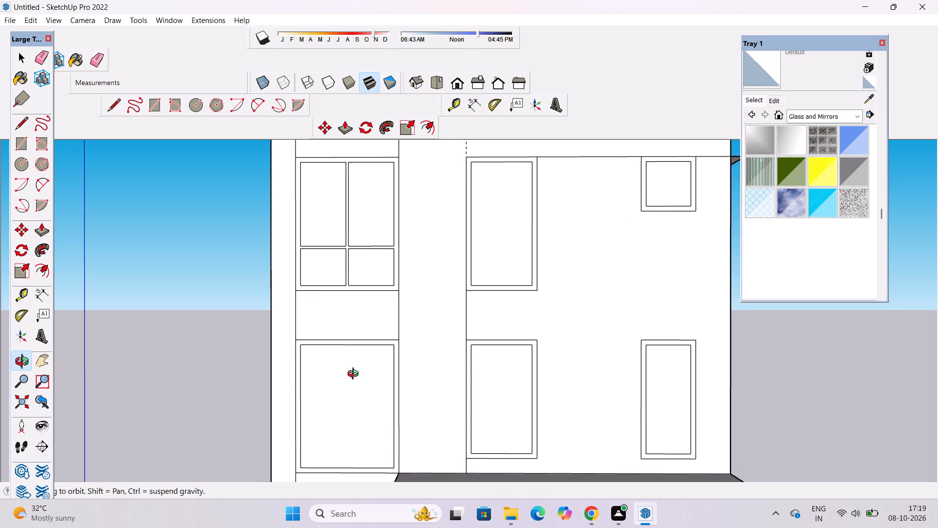
key(t)
scroll(306, 387, down, 1)
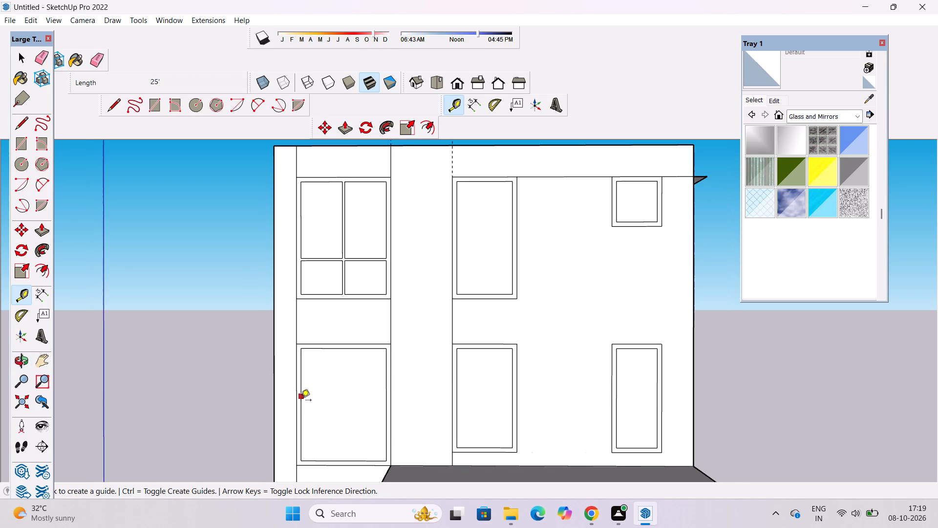
click(300, 409)
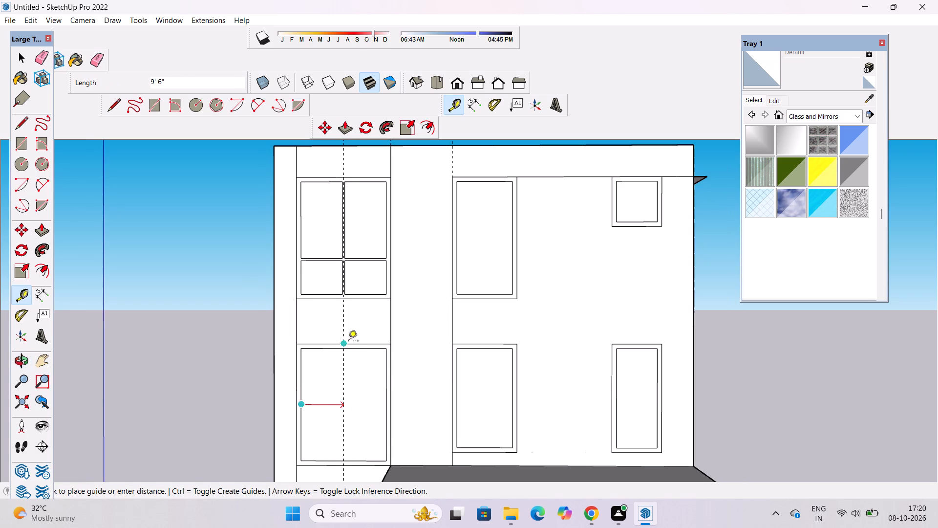
scroll(344, 354, up, 4)
click(343, 345)
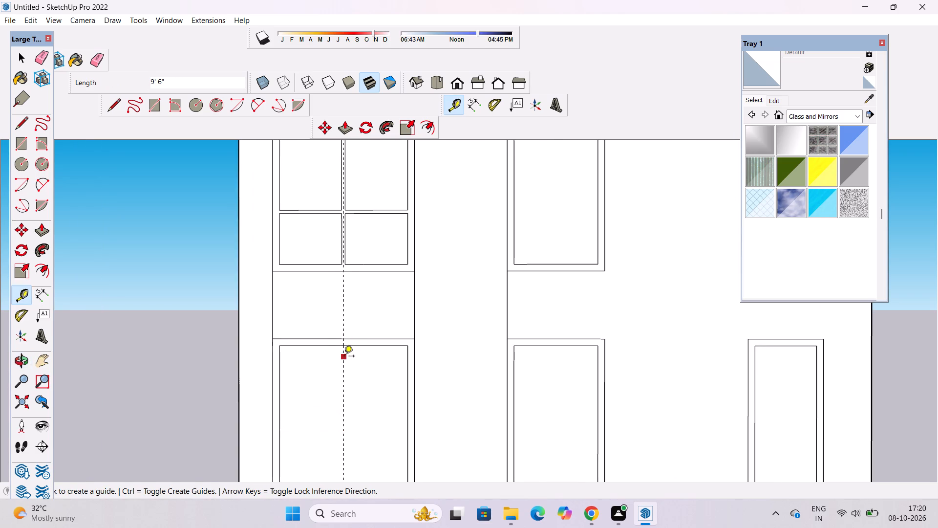
Place two more vertical guides, 3" to each side of the centre guide, aligned with the edges of the bar above.
click(344, 368)
scroll(354, 363, up, 4)
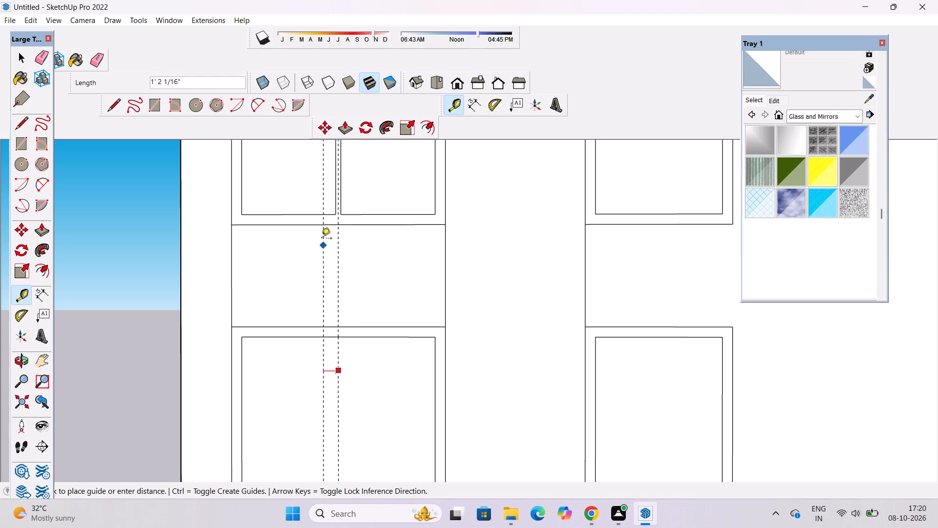
scroll(341, 210, up, 14)
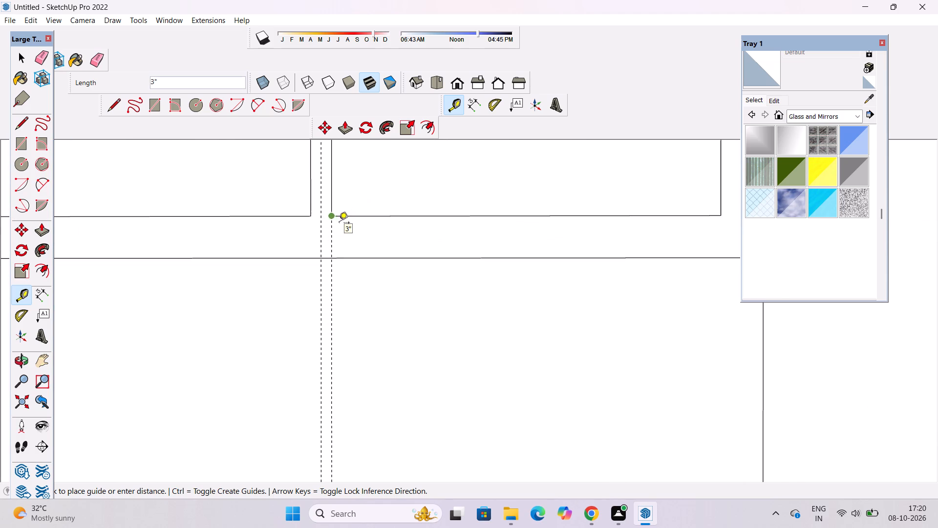
click(335, 217)
click(323, 239)
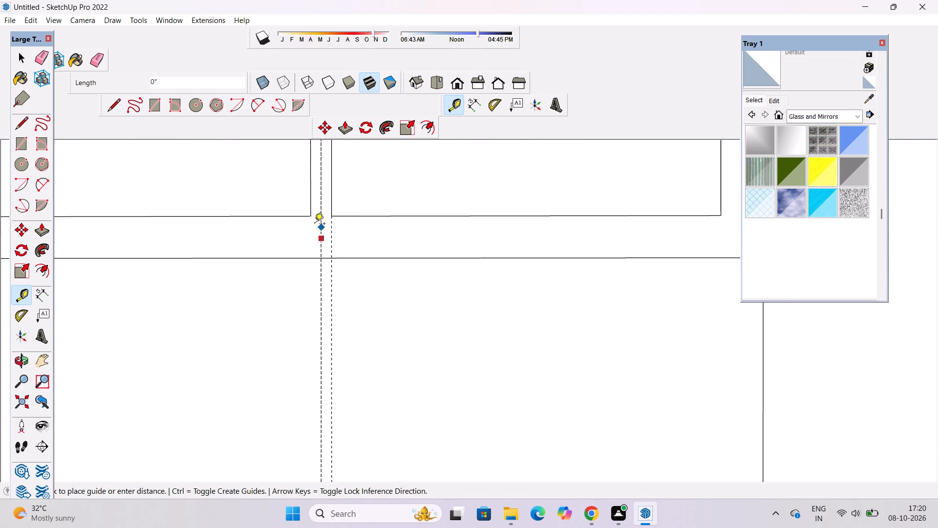
click(308, 216)
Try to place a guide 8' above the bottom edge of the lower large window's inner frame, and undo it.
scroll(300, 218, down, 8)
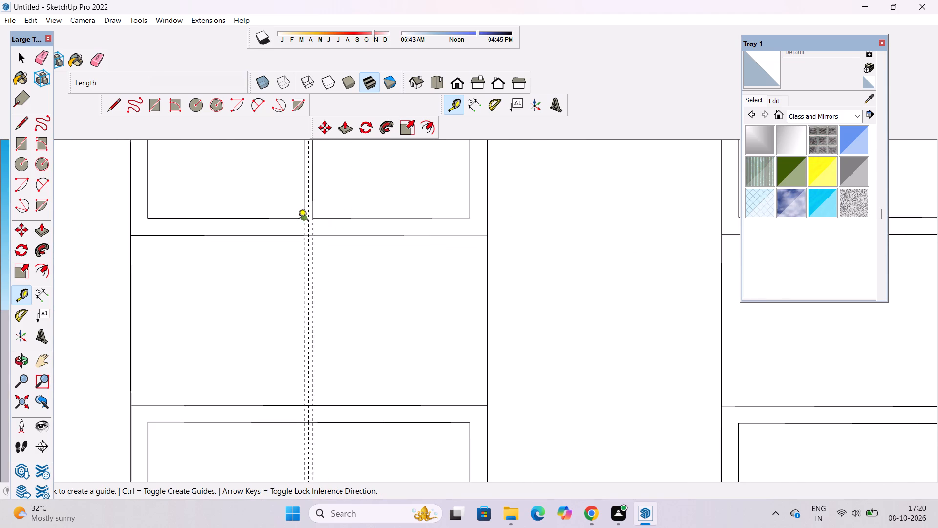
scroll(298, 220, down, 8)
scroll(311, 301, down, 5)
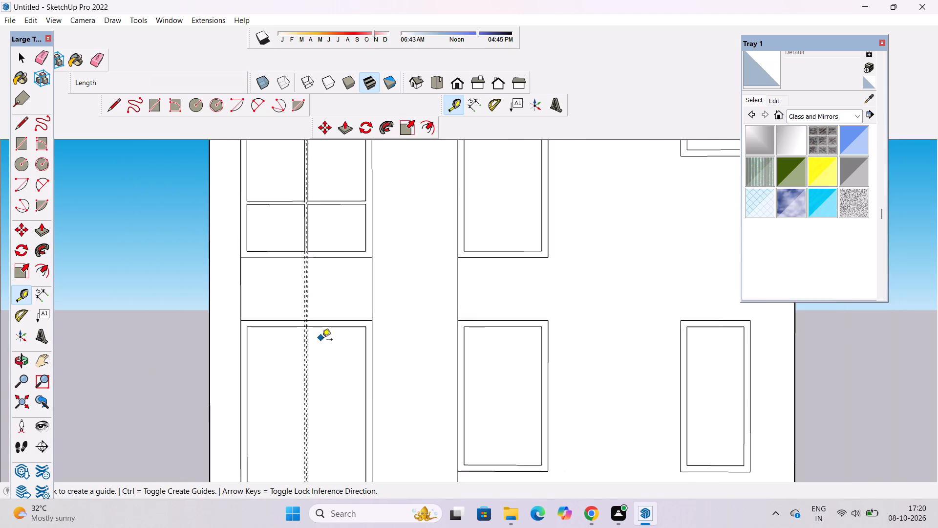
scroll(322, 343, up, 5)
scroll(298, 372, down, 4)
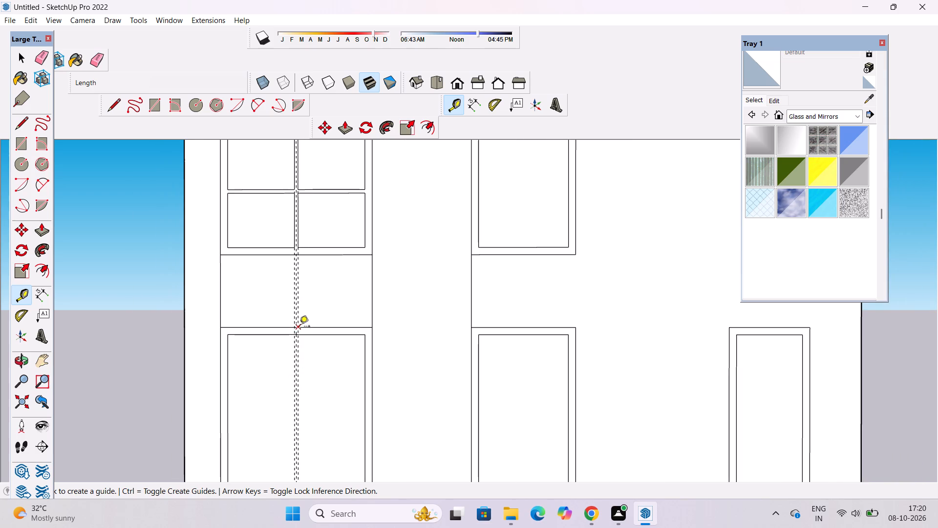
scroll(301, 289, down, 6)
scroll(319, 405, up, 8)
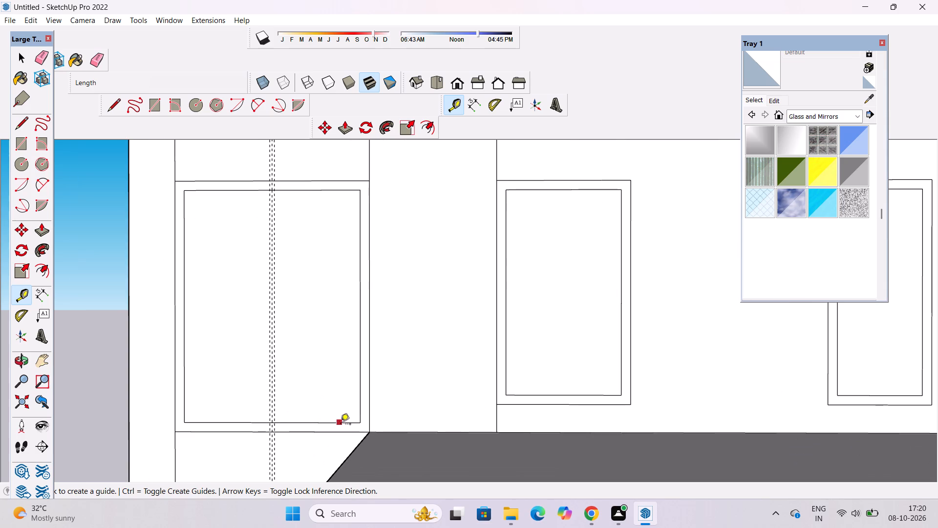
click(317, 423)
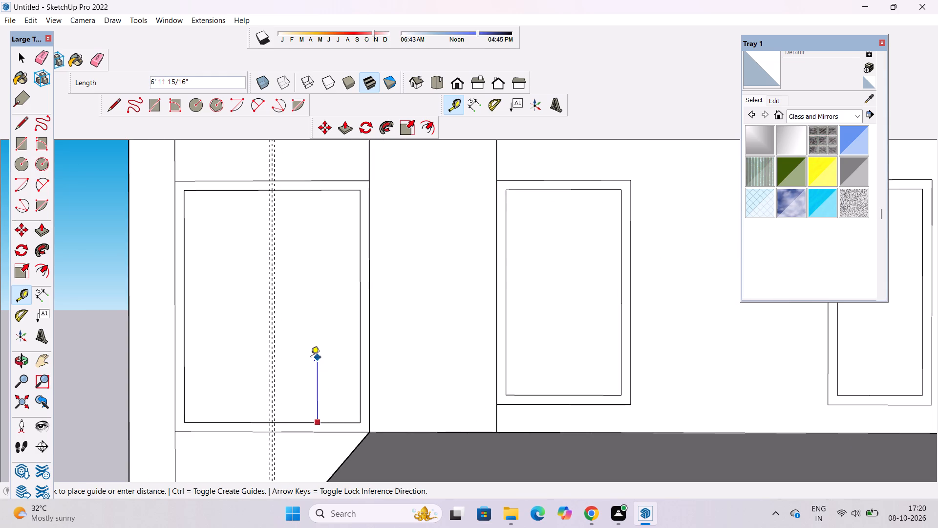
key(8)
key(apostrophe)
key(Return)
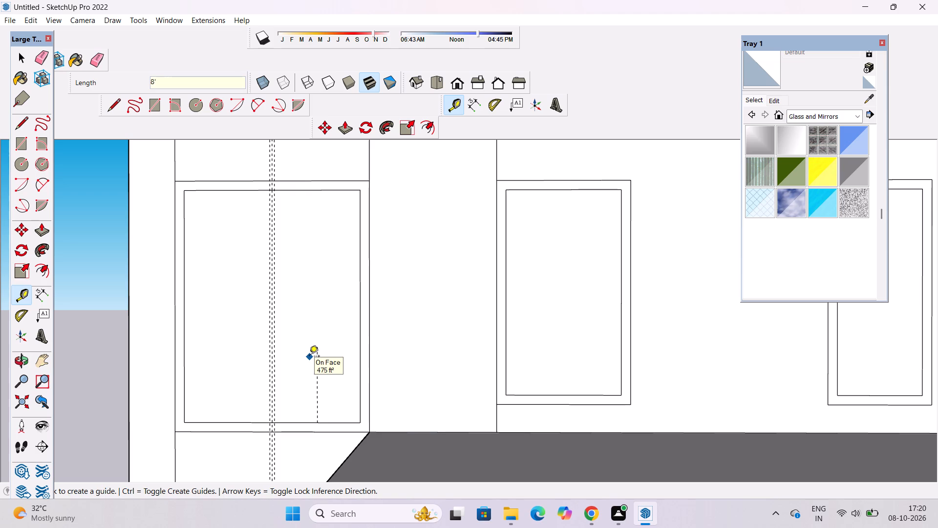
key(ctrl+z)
Place a horizontal guide 8' above the bottom edge of the lower large window's inner frame.
click(341, 422)
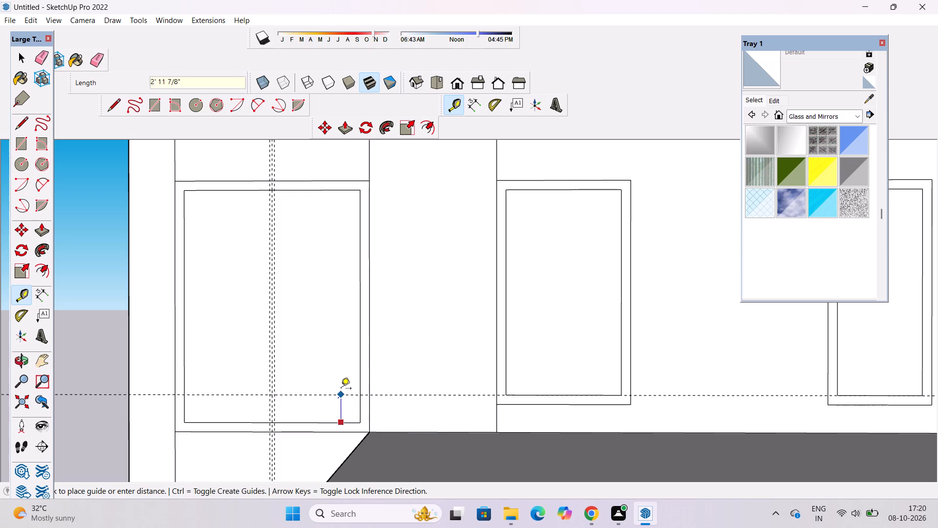
key(8)
key(apostrophe)
key(Return)
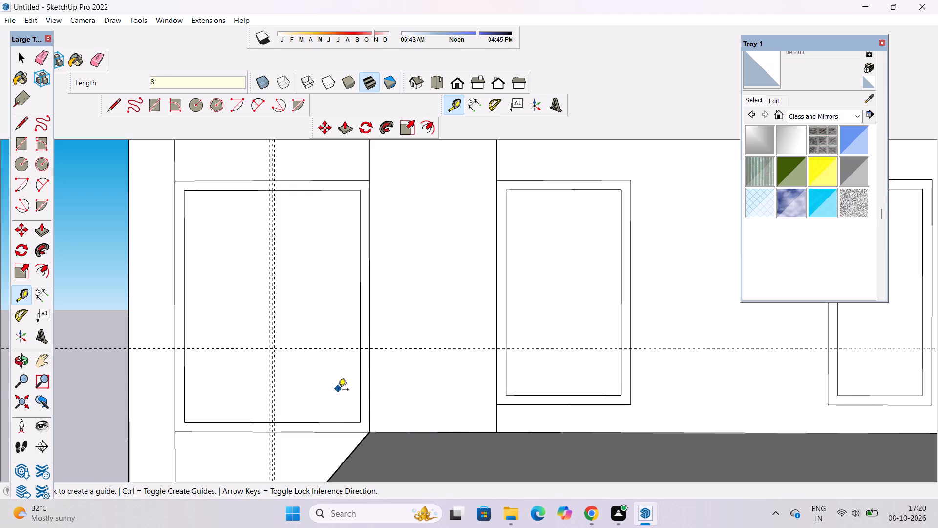
Place a second horizontal guide 6" below the first one across the lower large window.
scroll(324, 357, down, 6)
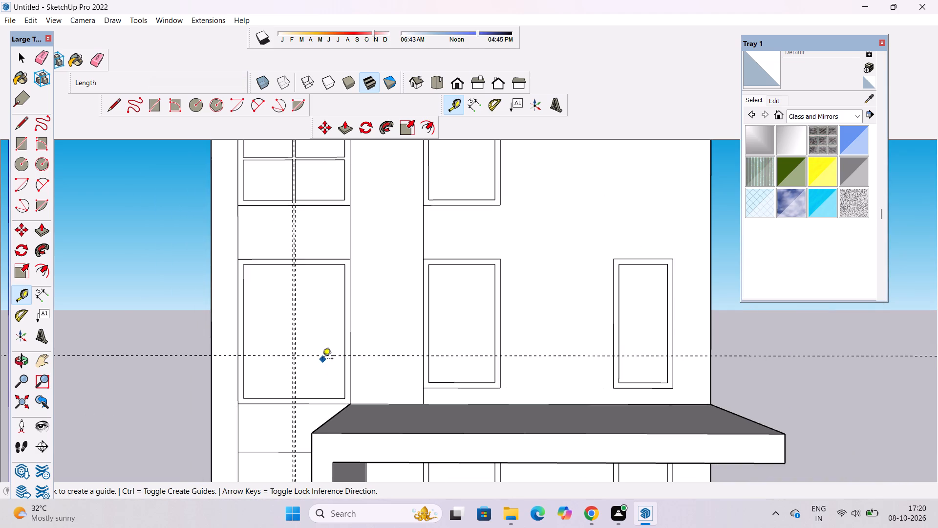
scroll(321, 364, down, 2)
scroll(323, 354, up, 7)
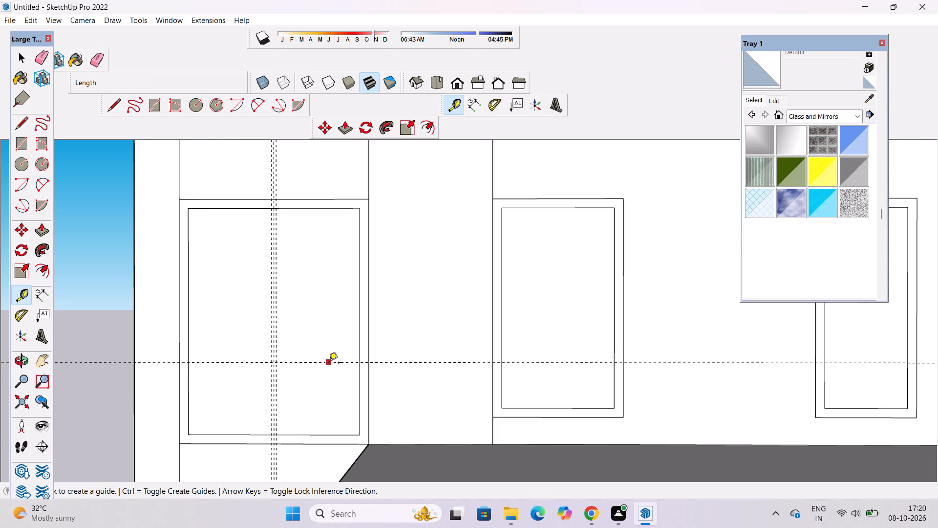
click(330, 364)
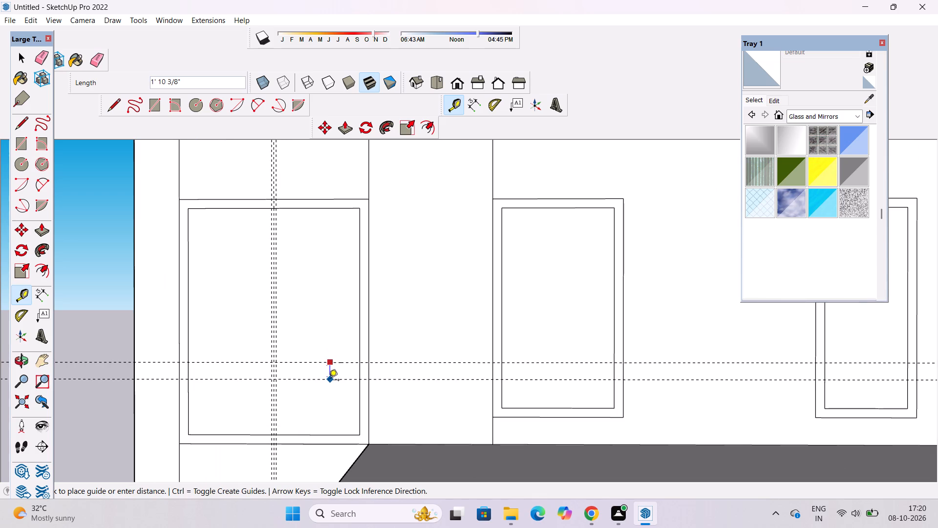
key(6)
key(shift+quotedbl)
key(Return)
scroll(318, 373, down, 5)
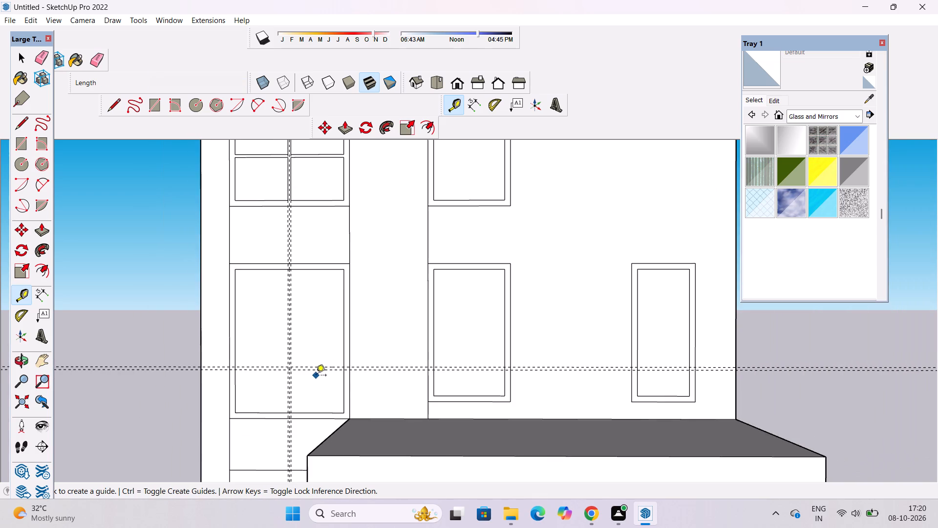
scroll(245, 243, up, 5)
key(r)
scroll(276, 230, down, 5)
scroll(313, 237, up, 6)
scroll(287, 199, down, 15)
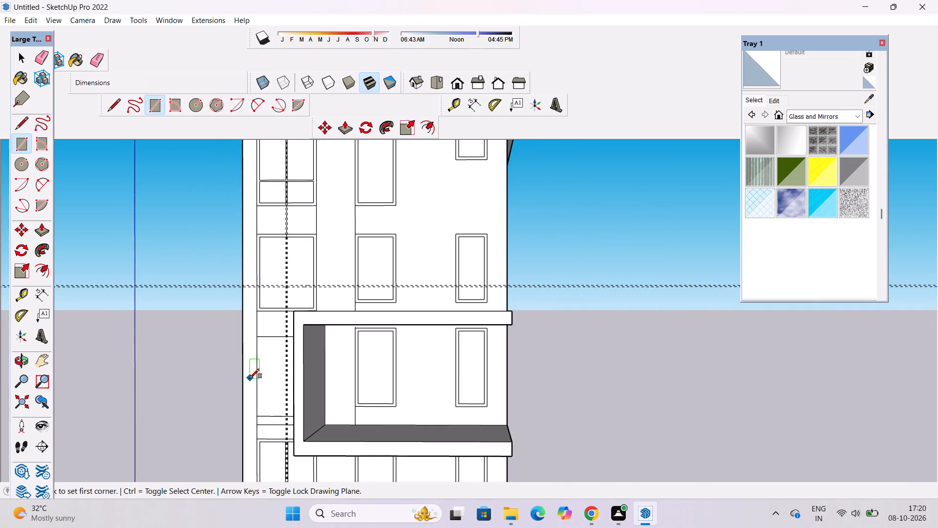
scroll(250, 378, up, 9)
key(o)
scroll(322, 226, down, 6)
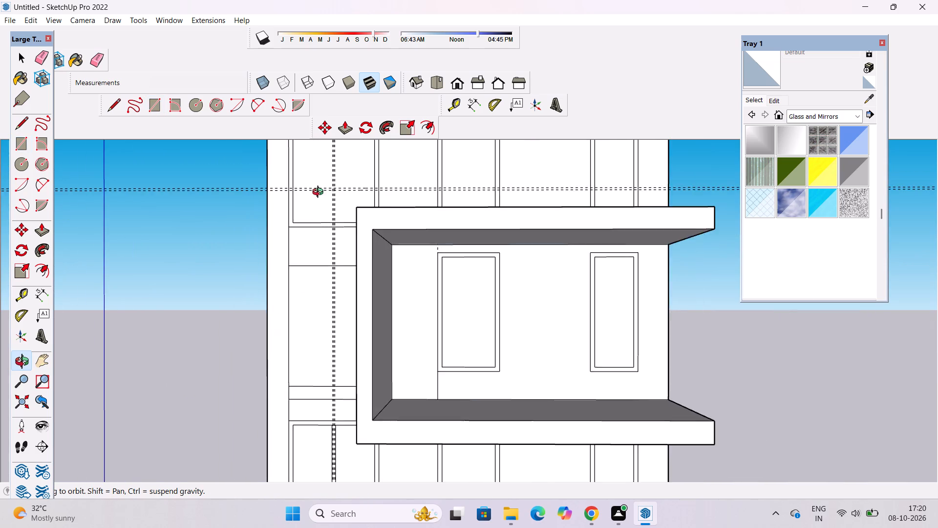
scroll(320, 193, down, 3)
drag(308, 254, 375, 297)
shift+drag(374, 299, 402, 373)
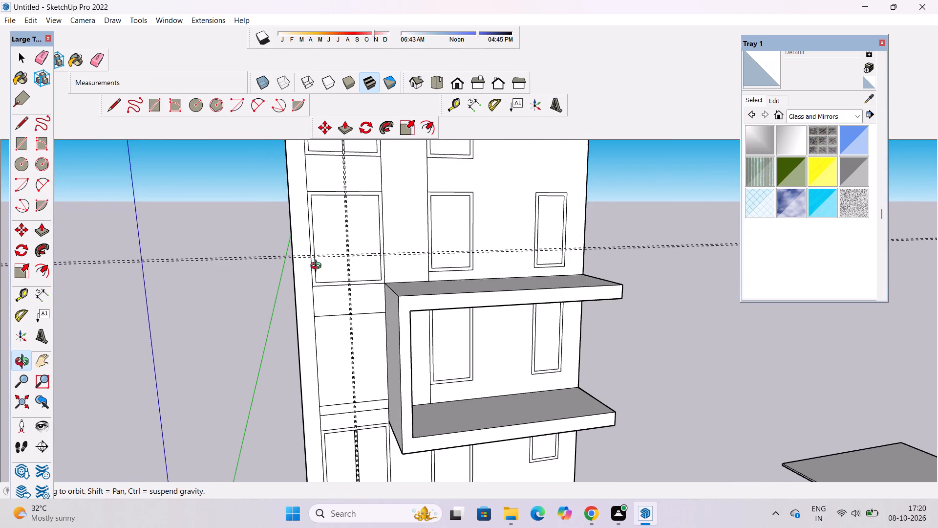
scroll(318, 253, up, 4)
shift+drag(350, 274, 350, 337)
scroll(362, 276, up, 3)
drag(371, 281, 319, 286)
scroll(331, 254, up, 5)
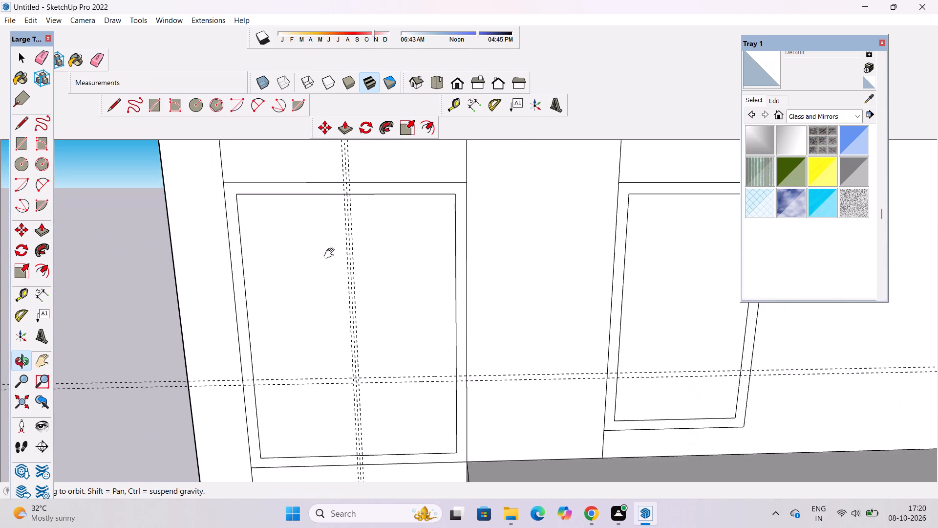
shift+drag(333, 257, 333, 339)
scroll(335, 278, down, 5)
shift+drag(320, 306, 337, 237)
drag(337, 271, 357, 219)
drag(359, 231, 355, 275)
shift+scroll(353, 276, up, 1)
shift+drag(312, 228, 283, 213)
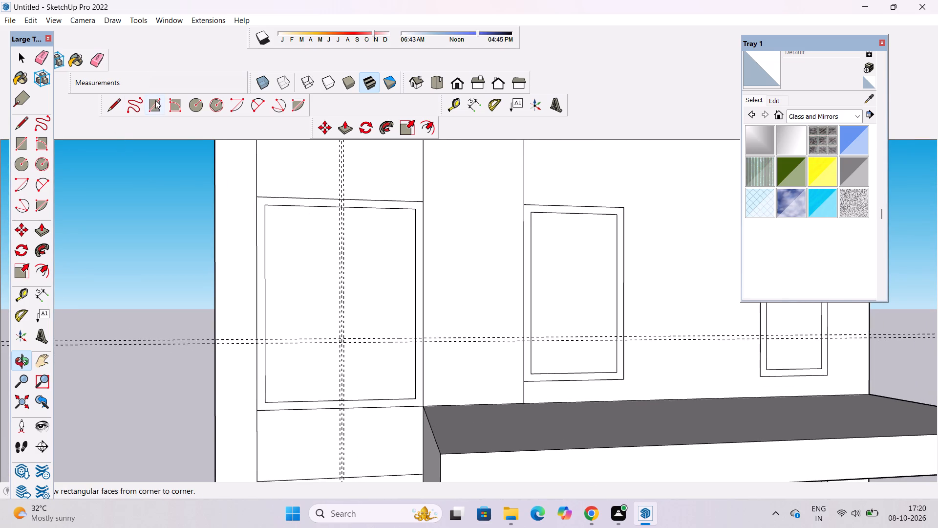
Draw a 6" by 25' vertical bar rectangle between the outer vertical guides inside the lower large window's inner frame.
click(155, 100)
scroll(365, 214, up, 5)
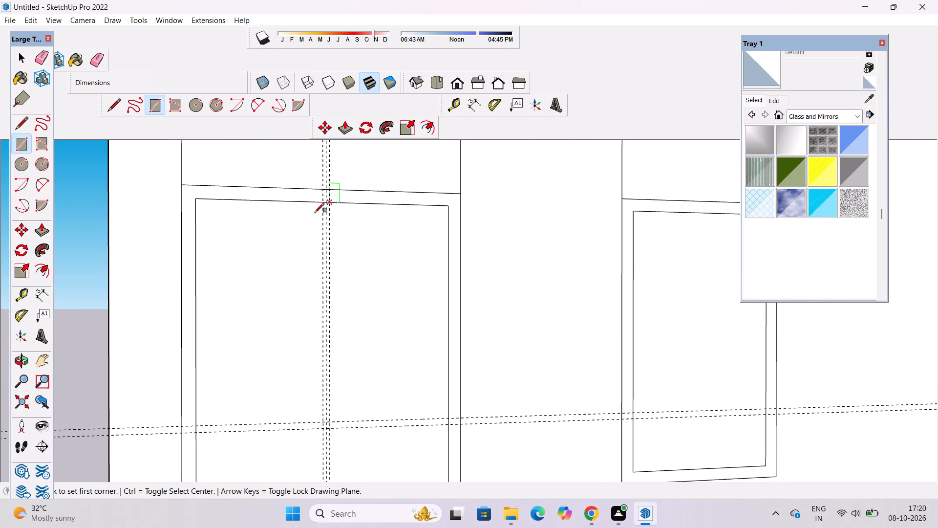
scroll(277, 273, down, 10)
scroll(288, 279, up, 12)
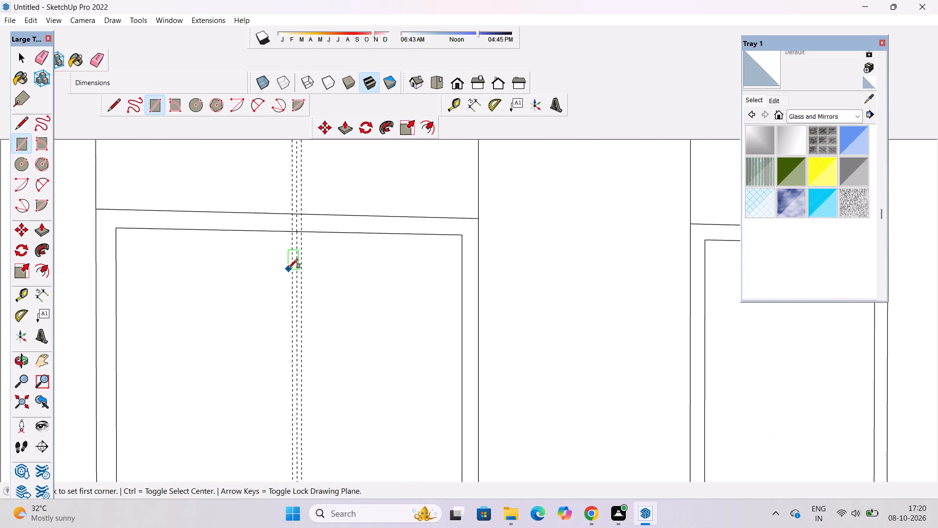
scroll(288, 268, up, 3)
scroll(309, 215, up, 4)
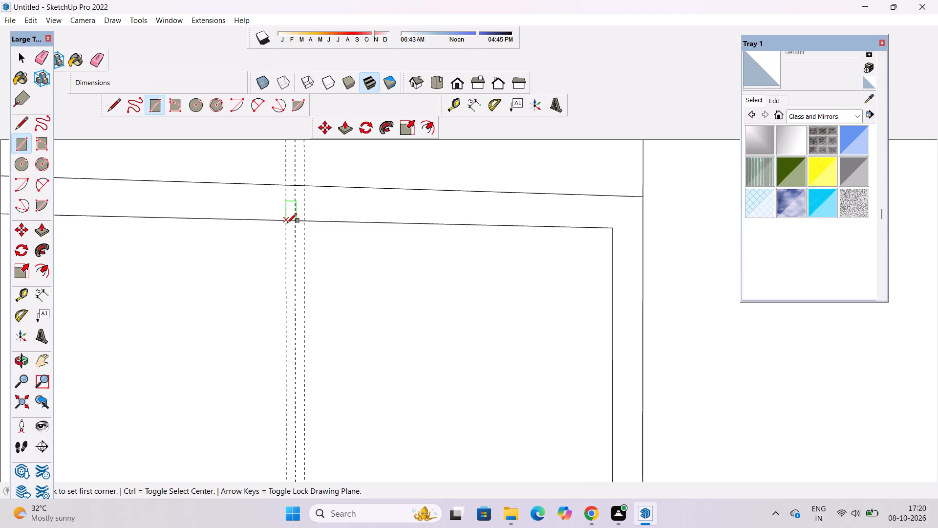
click(285, 220)
scroll(285, 208, down, 10)
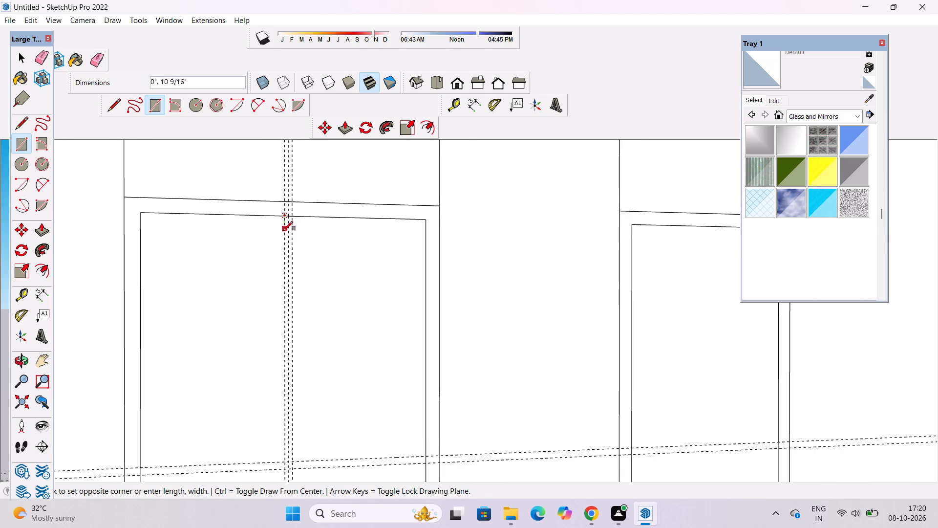
scroll(281, 234, down, 7)
scroll(293, 412, up, 5)
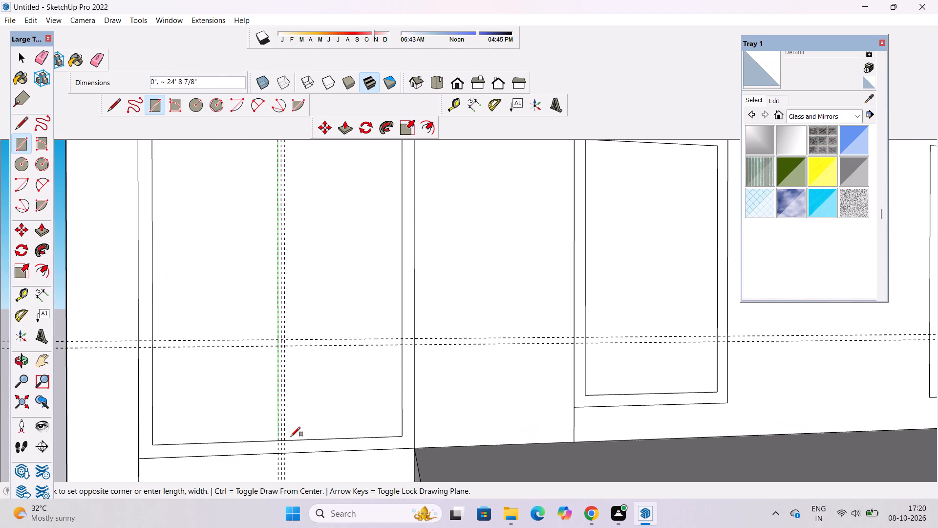
scroll(291, 438, up, 7)
click(281, 443)
Draw a 6" high horizontal bar rectangle between the two horizontal guides, across the inner frame's full width.
scroll(290, 425, down, 2)
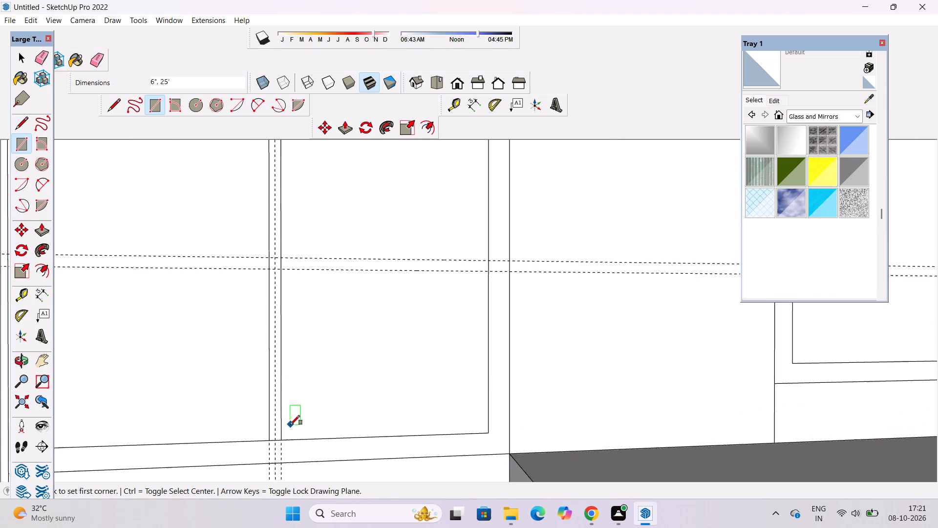
scroll(290, 425, down, 3)
click(117, 308)
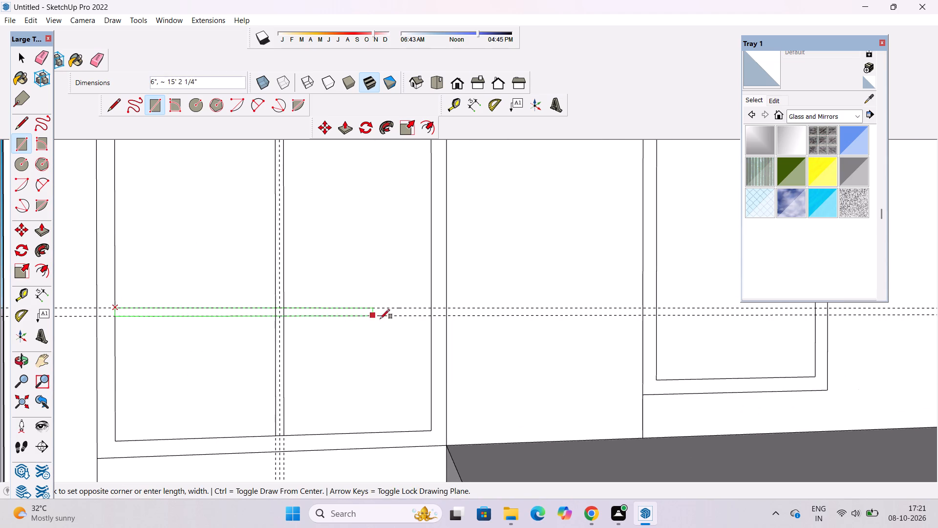
click(431, 315)
Draw a 6" by 28' vertical bar rectangle between the outer vertical guides in the large window panel beside the balcony.
scroll(329, 248, down, 4)
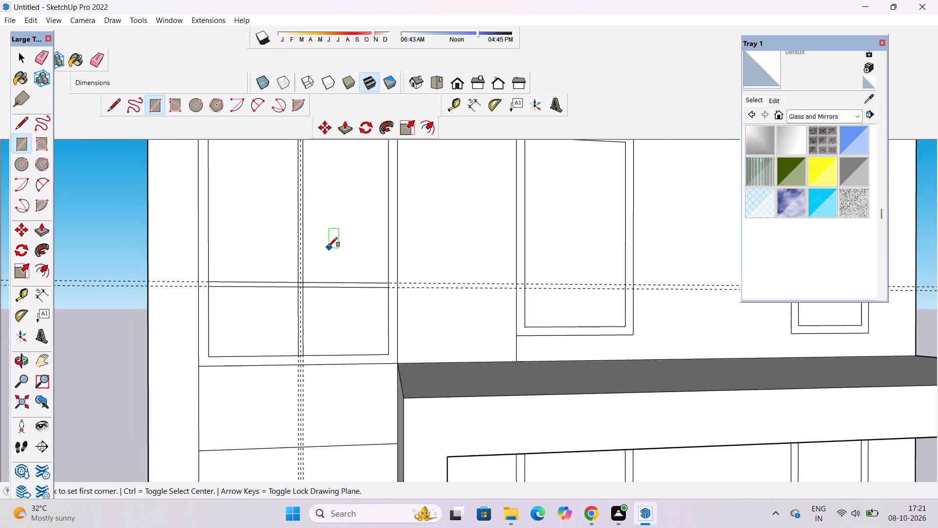
scroll(328, 247, down, 10)
scroll(341, 482, up, 4)
scroll(294, 291, up, 3)
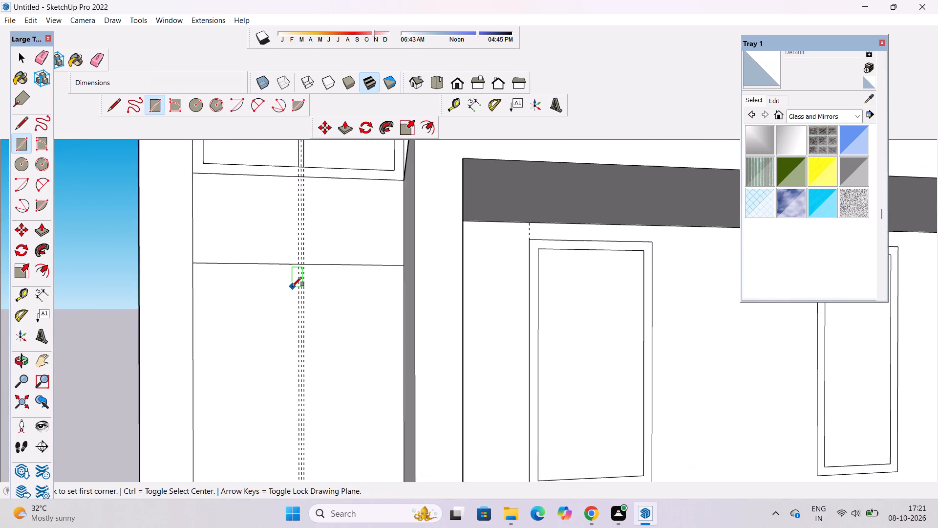
scroll(292, 286, up, 10)
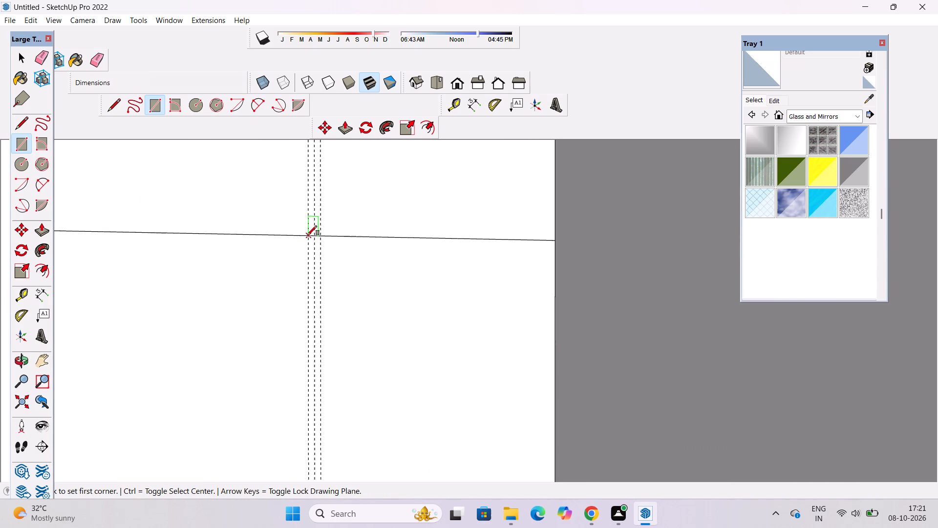
click(307, 235)
scroll(307, 235, down, 20)
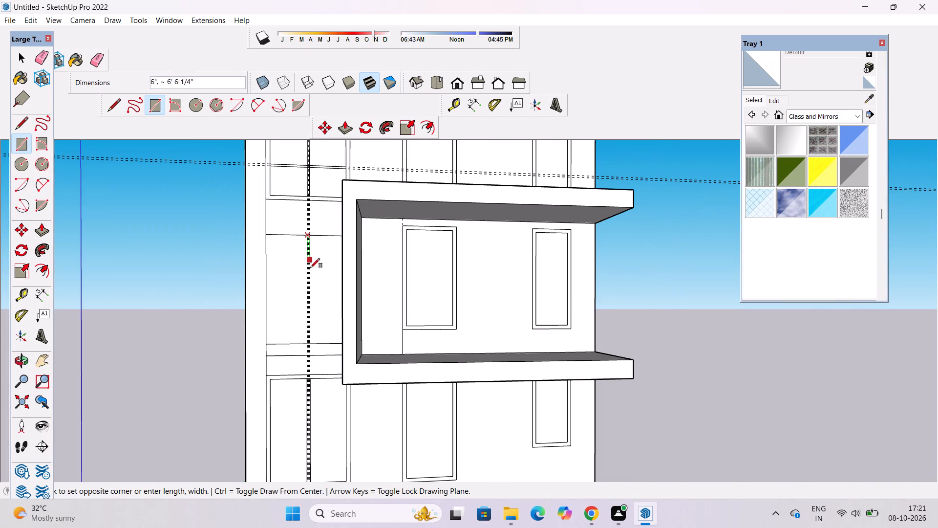
scroll(311, 345, up, 13)
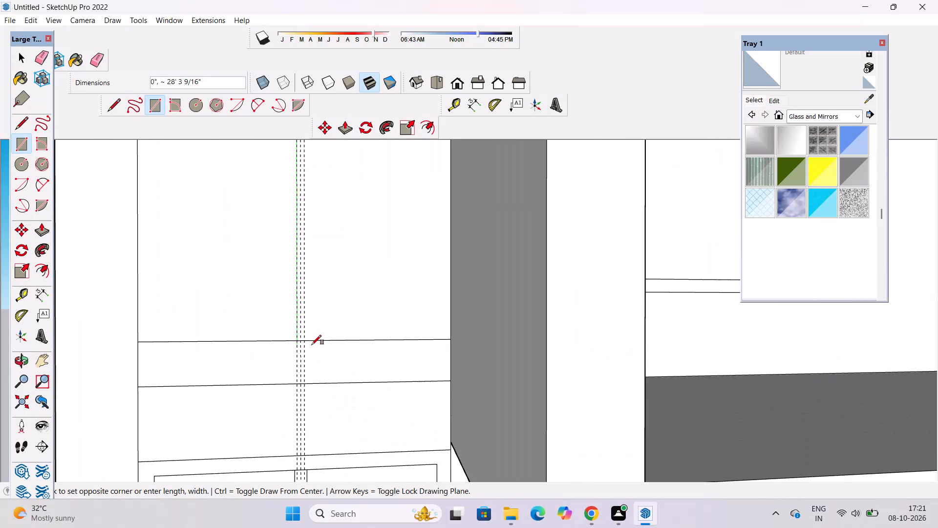
scroll(312, 343, up, 13)
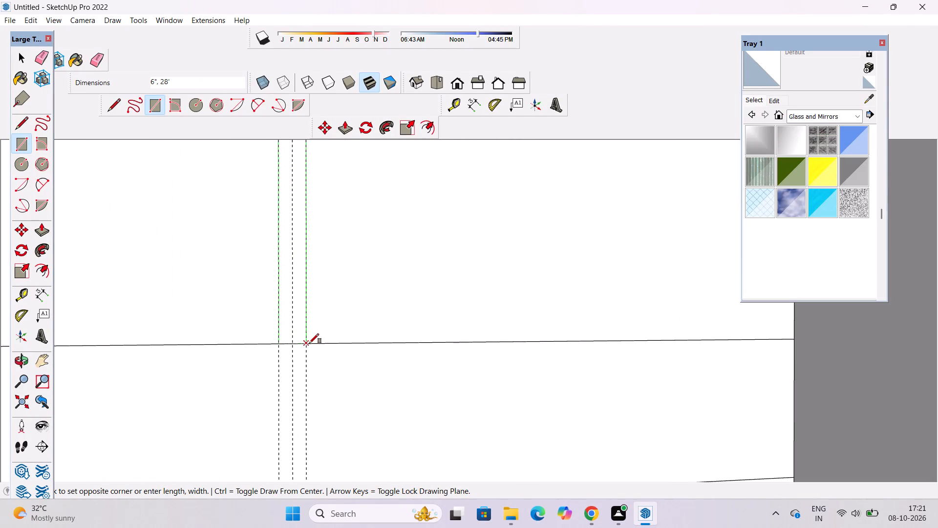
click(309, 343)
Erase the three vertical guides used for the window bars.
scroll(309, 343, down, 10)
key(space)
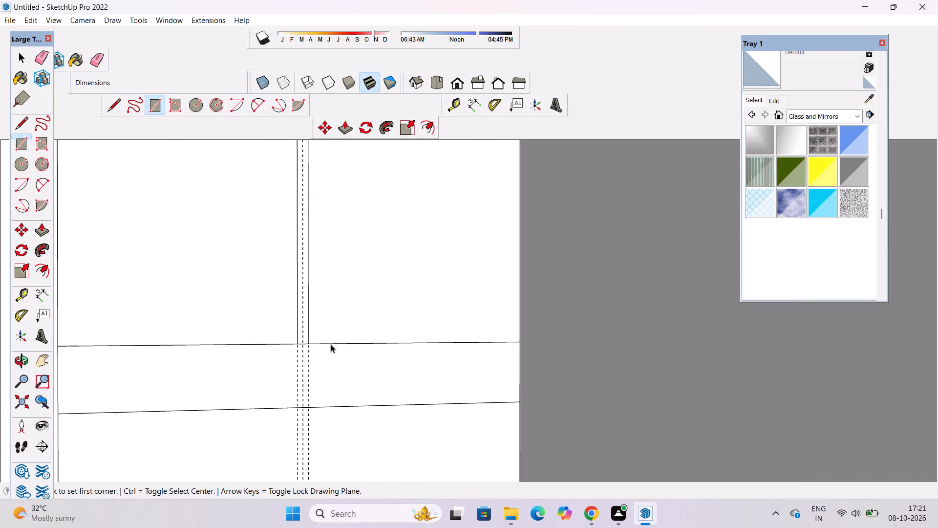
scroll(347, 348, down, 5)
key(e)
drag(331, 401, 299, 423)
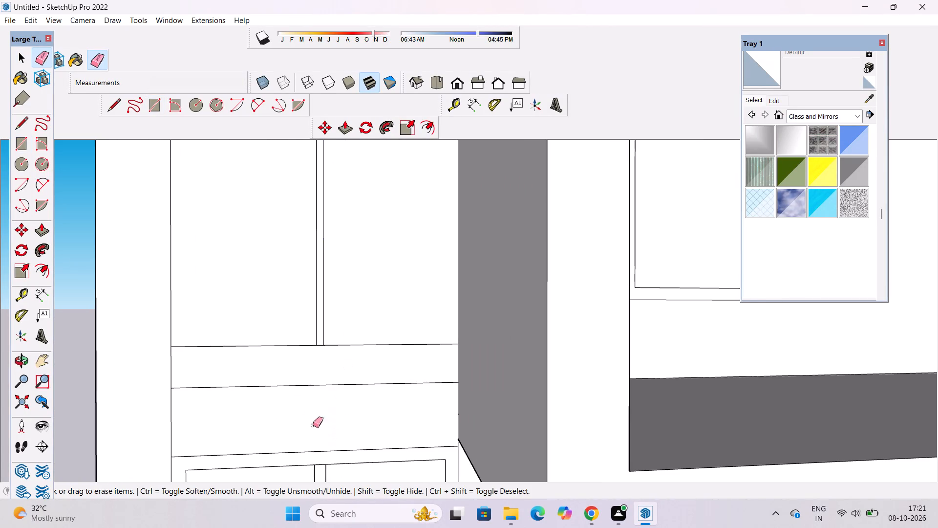
Place a horizontal guide 1' below the top edge of the large window panel beside the balcony.
scroll(299, 435, down, 9)
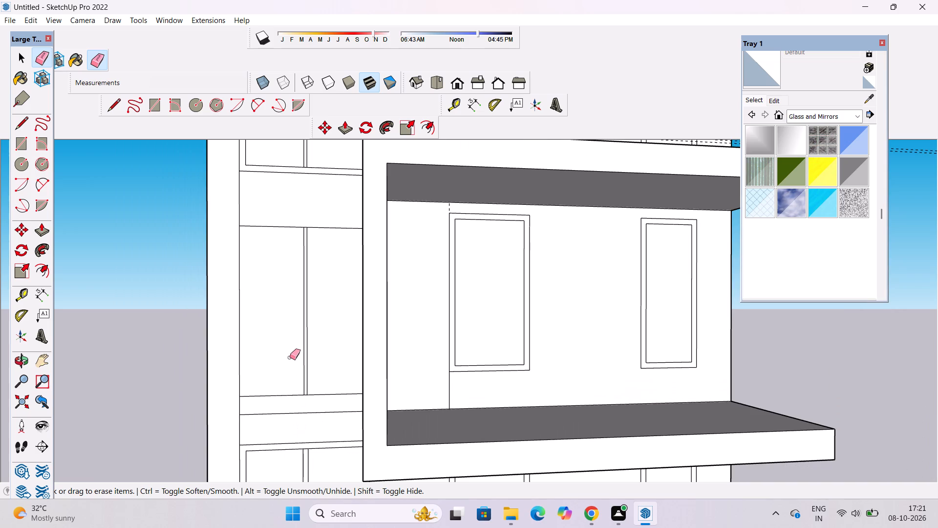
key(space)
text(t)
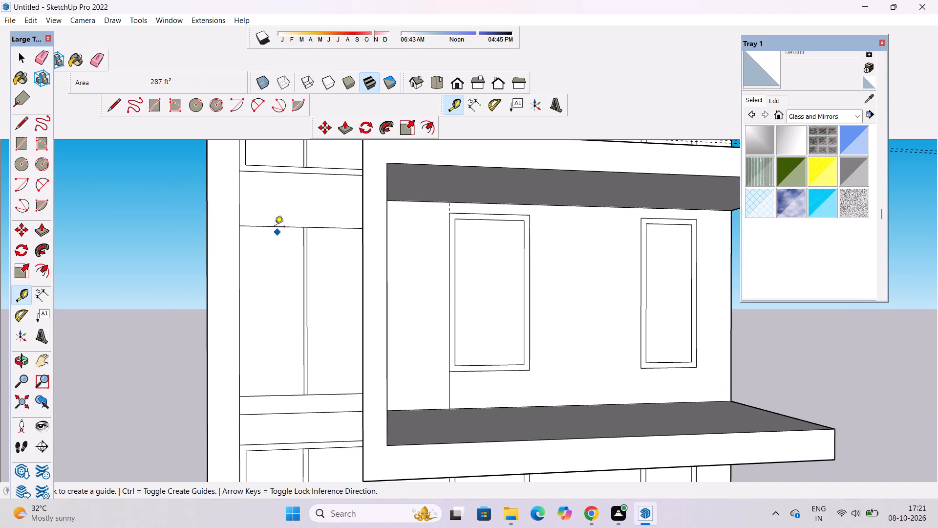
scroll(275, 227, up, 4)
click(275, 227)
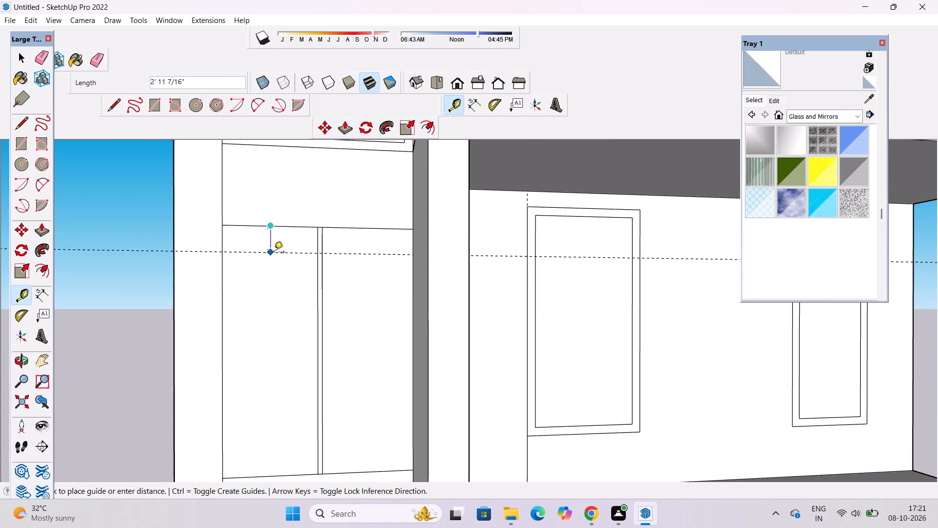
key(1)
key(apostrophe)
key(Return)
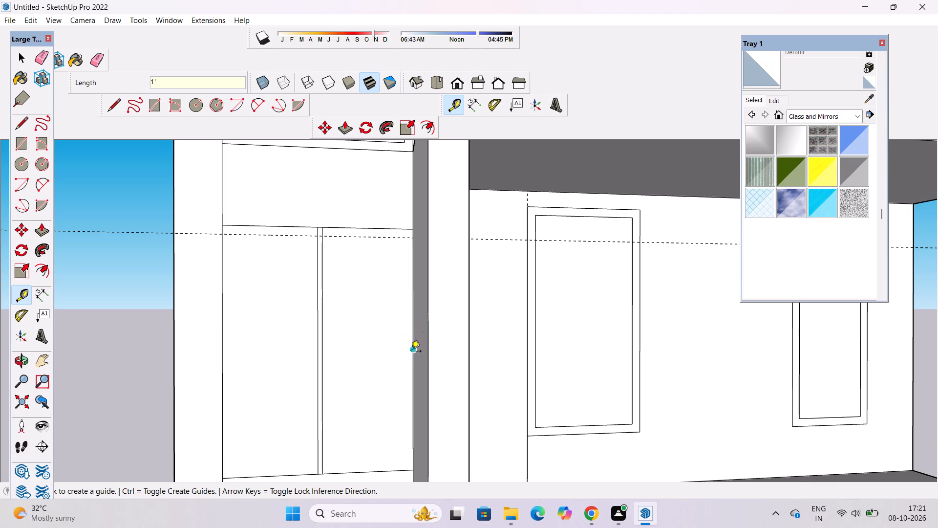
Place two vertical guides, each 1' inside one of the panel's side edges.
click(411, 352)
key(1)
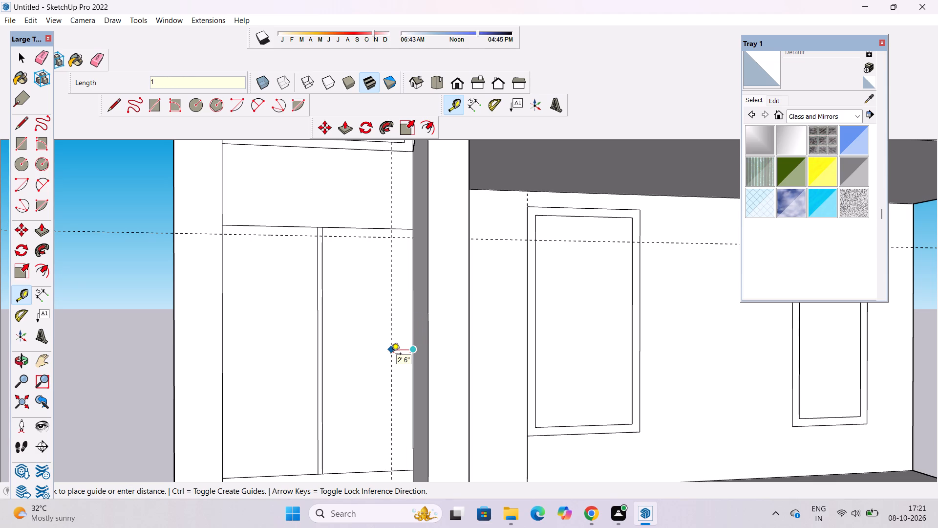
key(apostrophe)
key(Return)
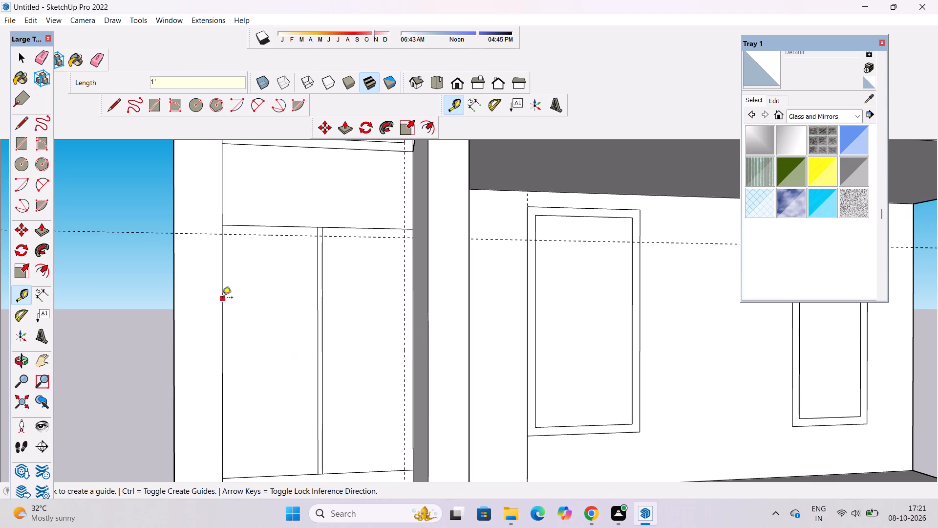
click(224, 352)
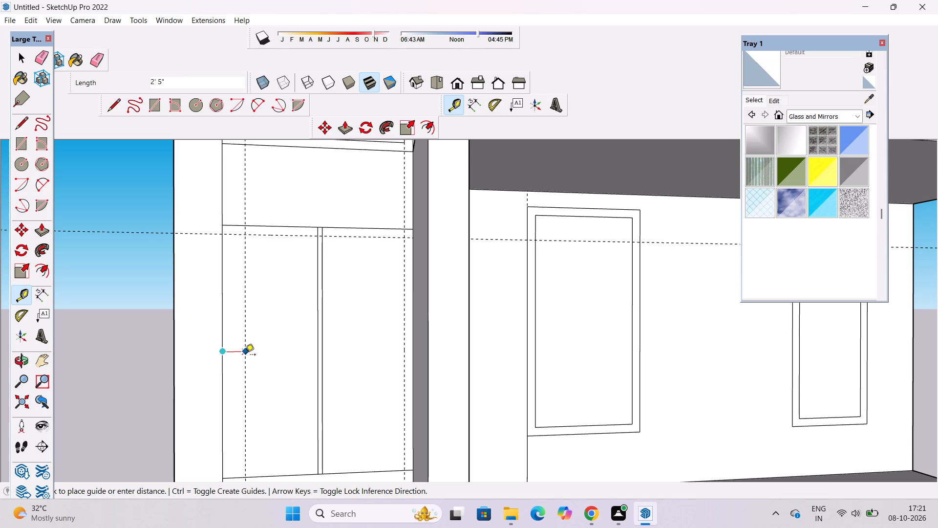
text(1')
key(Return)
Place a horizontal guide 1' above the panel's bottom edge.
scroll(237, 342, down, 5)
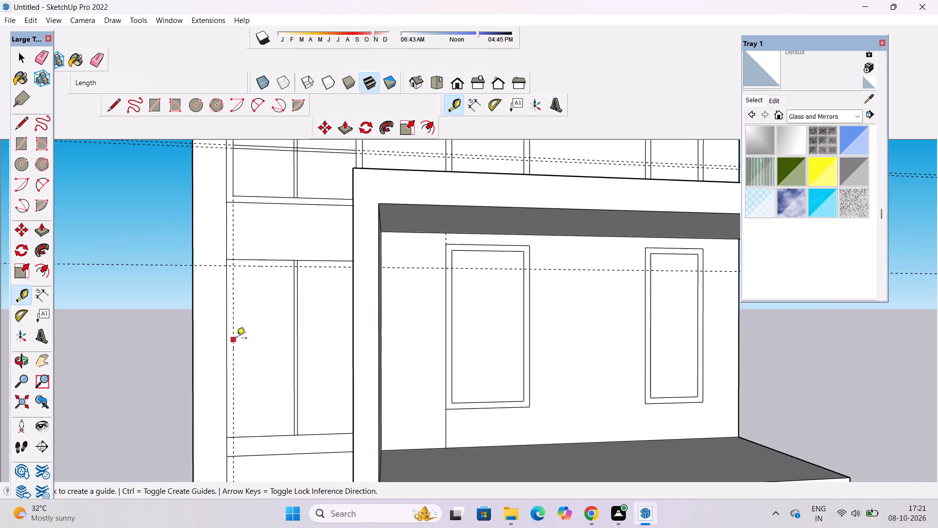
scroll(269, 449, up, 3)
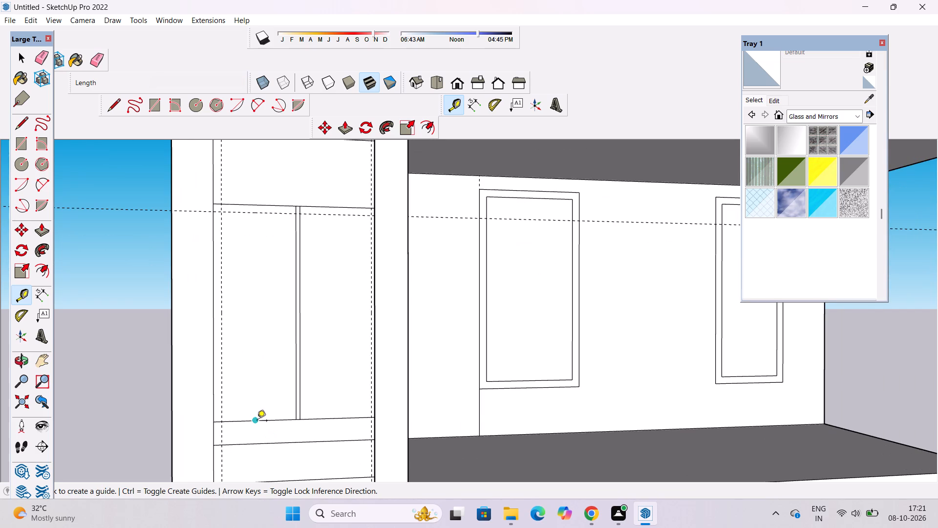
click(257, 421)
text(1')
key(Return)
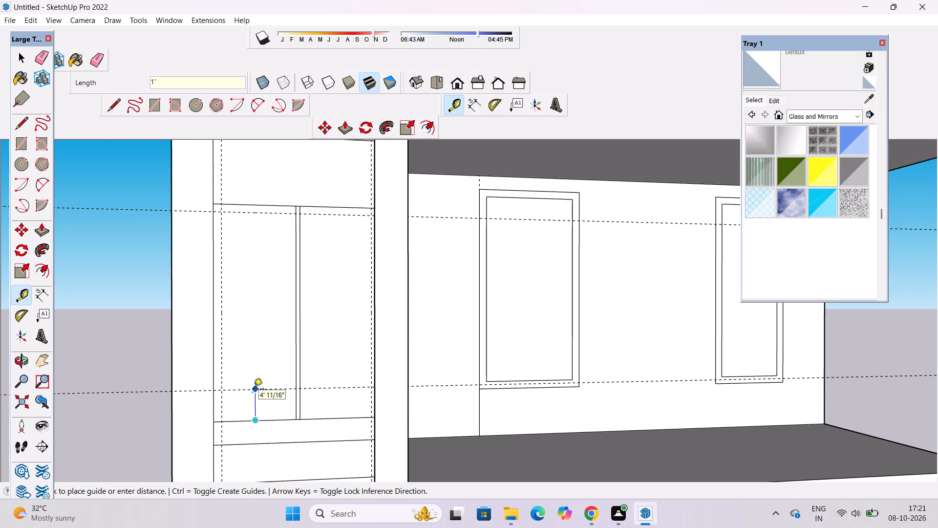
Draw the panel's 26' high inner frame rectangle between opposite intersections of the four 1' offset guides.
click(155, 101)
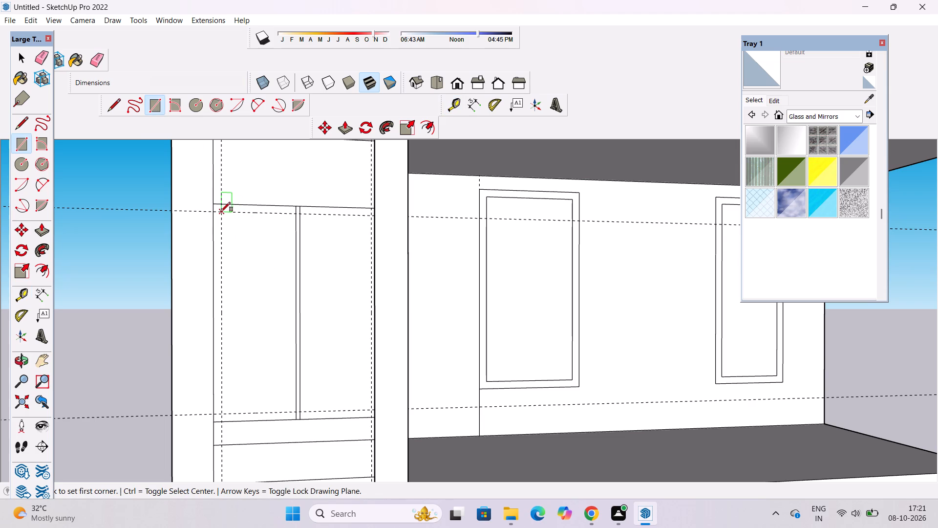
click(220, 211)
scroll(365, 412, up, 2)
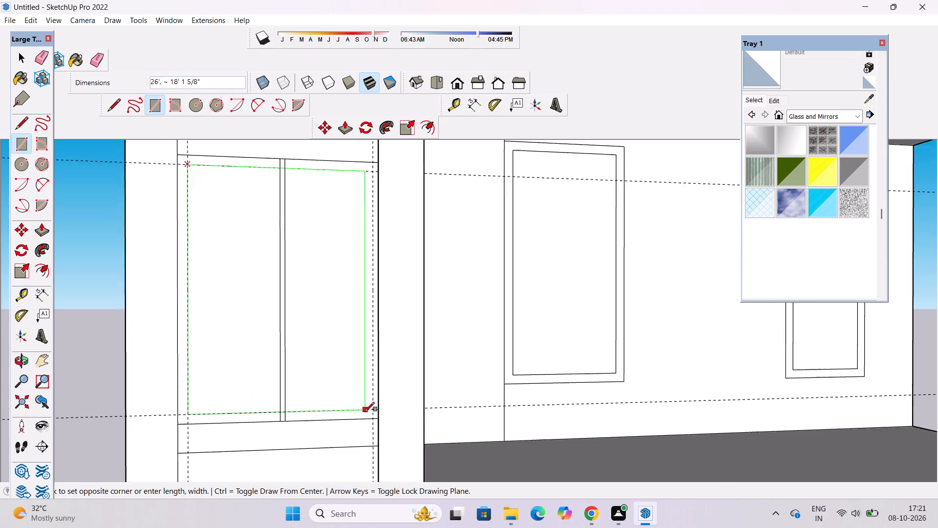
scroll(365, 412, up, 7)
click(384, 410)
scroll(321, 364, down, 5)
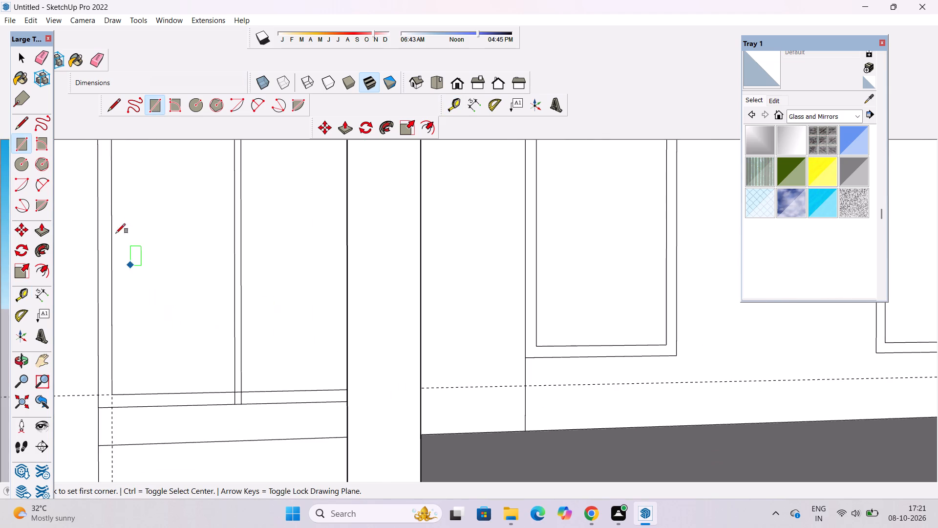
Erase the lower horizontal guide and the outer vertical guide left around the large window panel beside the balcony.
click(96, 60)
scroll(125, 319, down, 4)
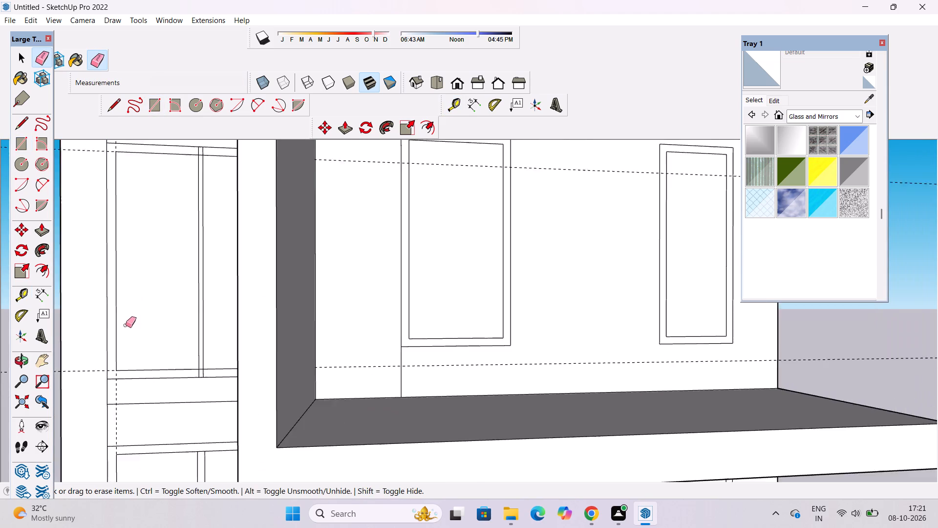
scroll(126, 325, down, 8)
scroll(75, 217, up, 3)
drag(75, 215, 75, 228)
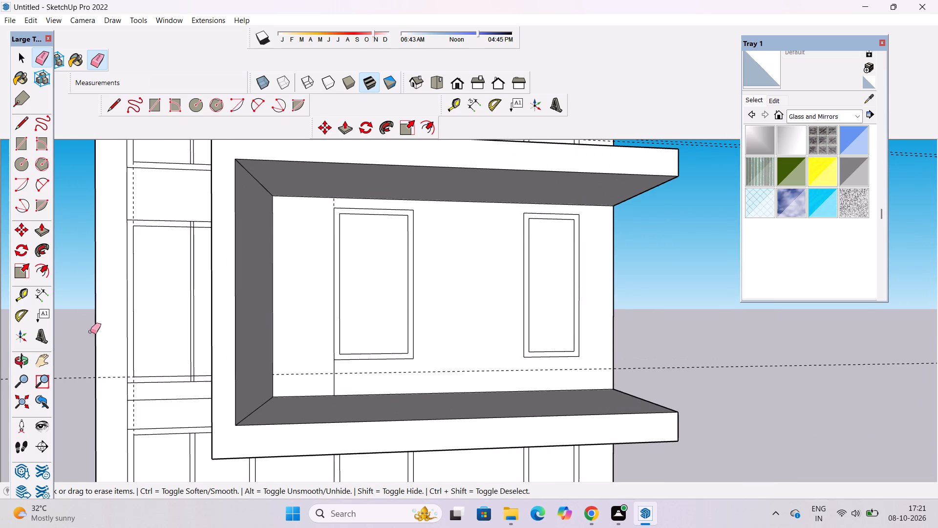
drag(83, 374, 82, 382)
click(134, 414)
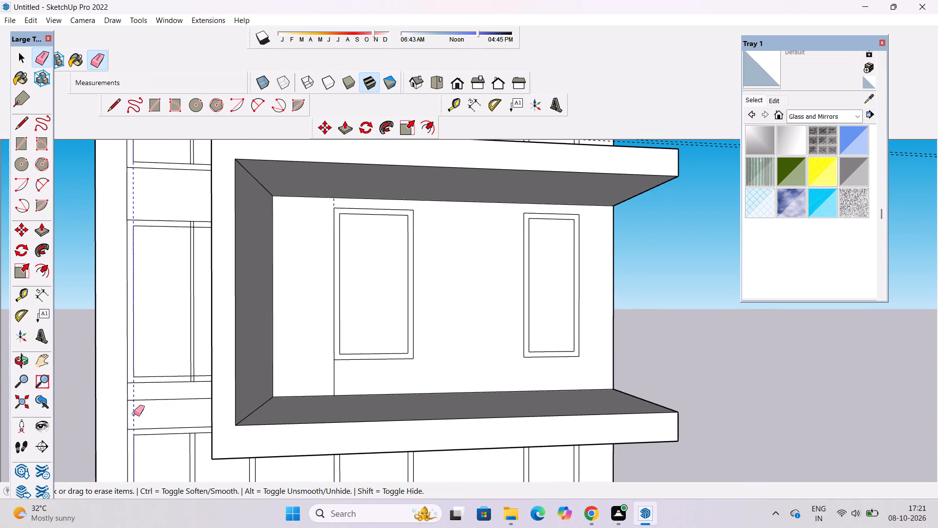
Erase the remaining horizontal guides beyond the facade and the vertical guide between the upper storeys' large windows.
scroll(156, 301, down, 4)
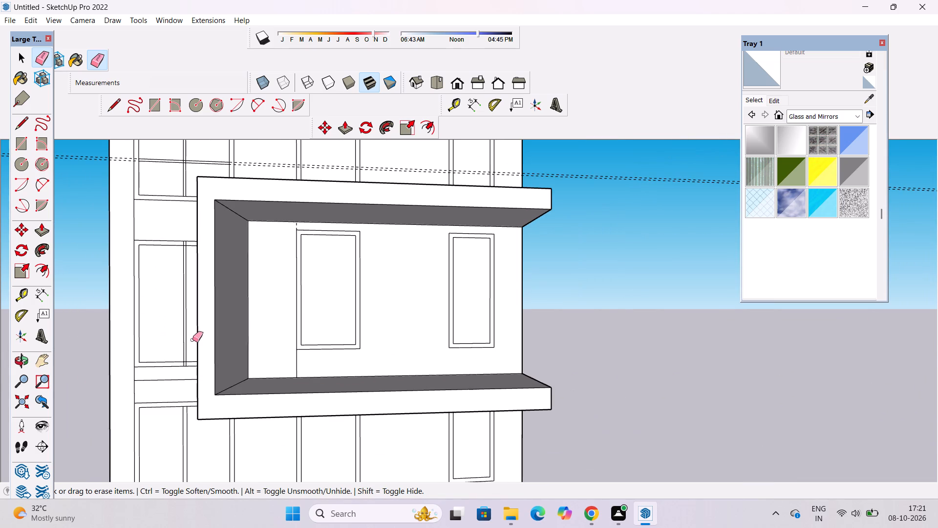
scroll(205, 334, down, 9)
scroll(400, 253, up, 3)
drag(409, 250, 413, 263)
scroll(539, 238, down, 4)
scroll(271, 203, up, 4)
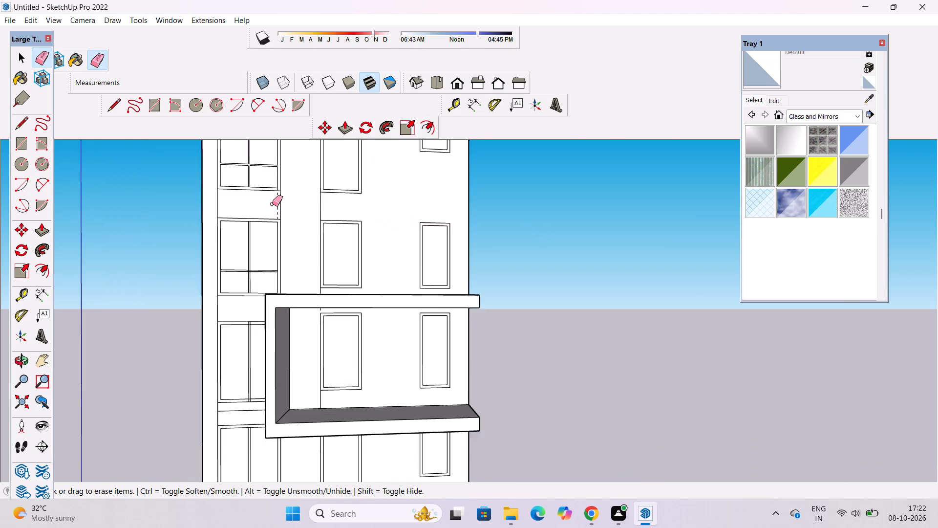
scroll(272, 204, up, 12)
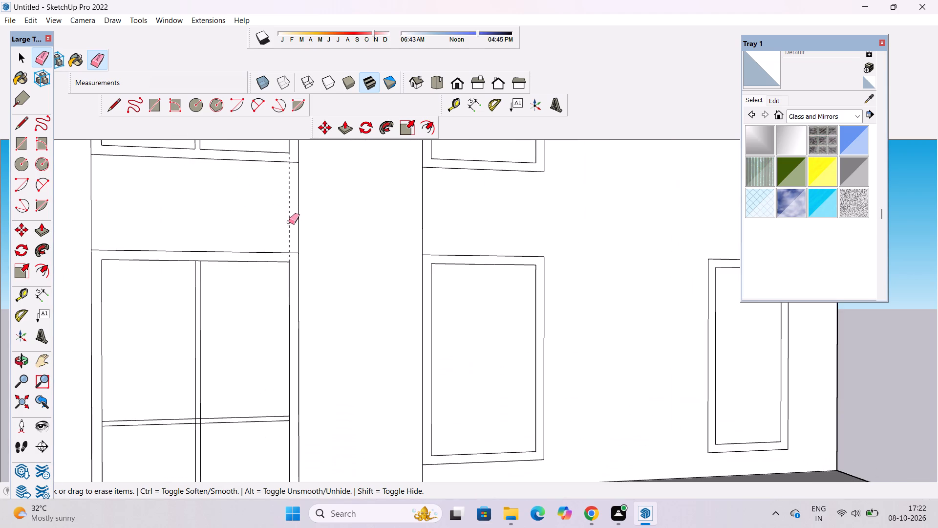
click(290, 228)
Erase the overlapping edges where the vertical and horizontal bars cross in the large window just above the balcony.
scroll(195, 296, down, 10)
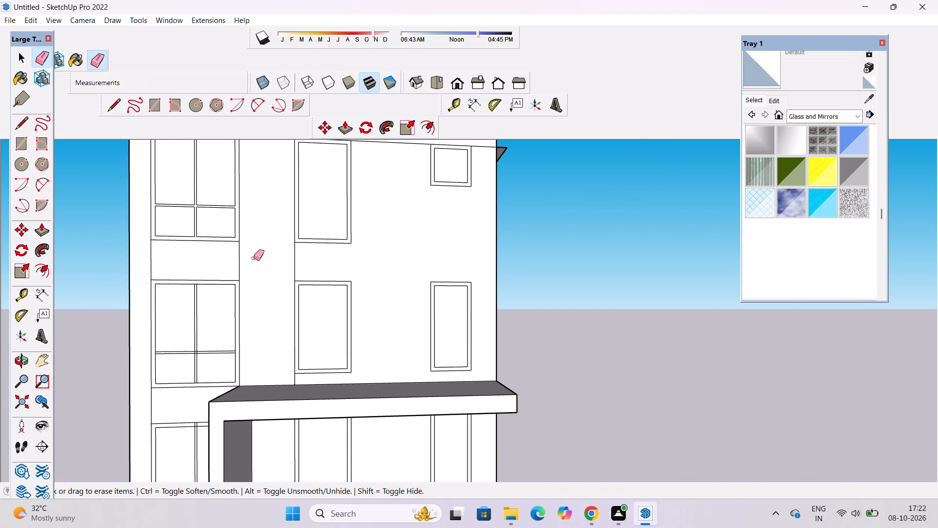
key(space)
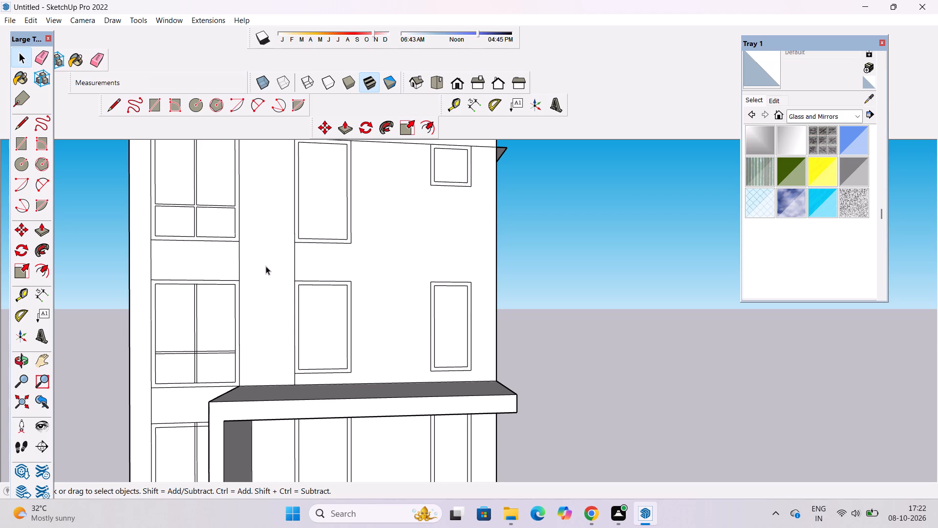
key(o)
scroll(261, 282, down, 5)
shift+drag(257, 281, 288, 277)
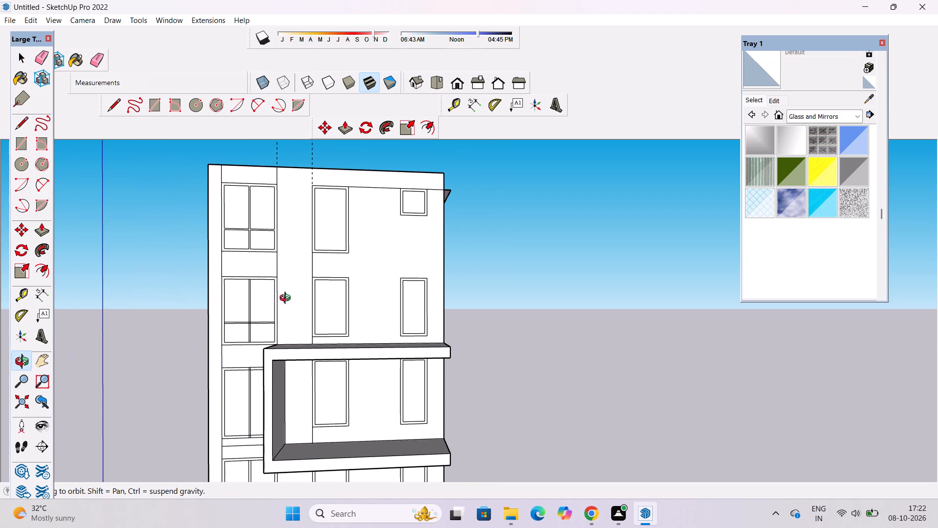
scroll(266, 328, up, 8)
shift+drag(244, 309, 254, 334)
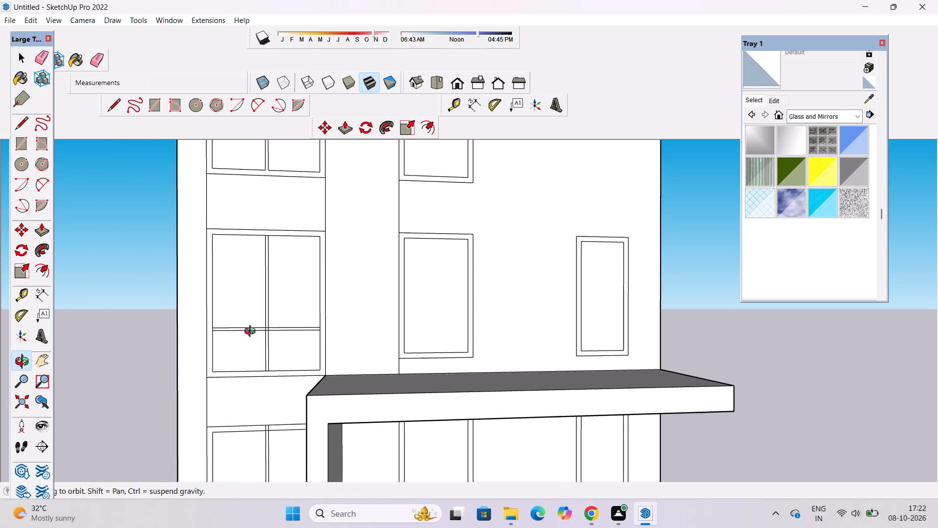
scroll(253, 317, up, 5)
shift+drag(260, 324, 258, 334)
drag(257, 336, 252, 339)
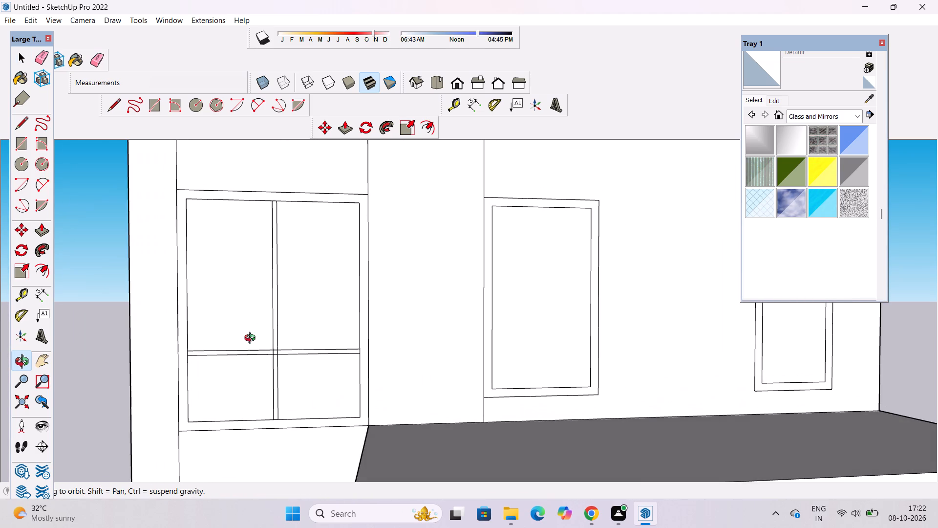
key(e)
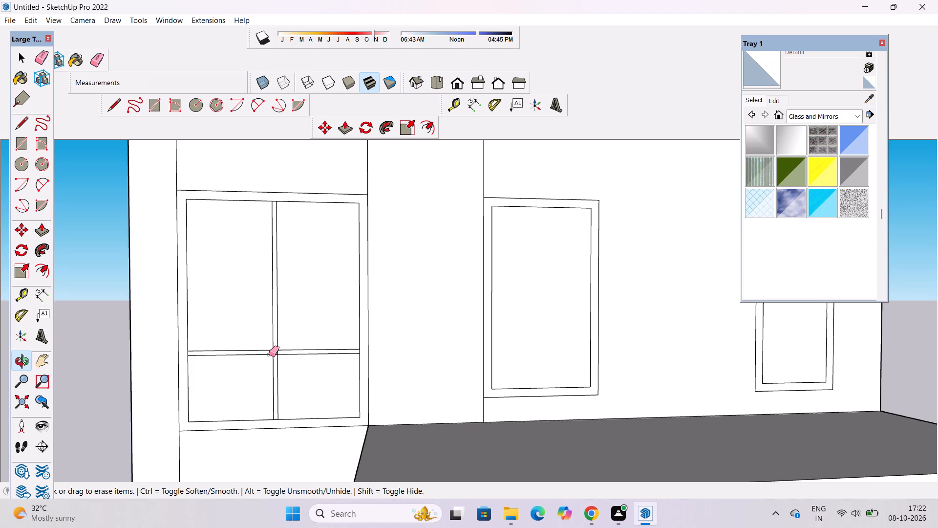
scroll(269, 354, up, 14)
drag(293, 328, 287, 349)
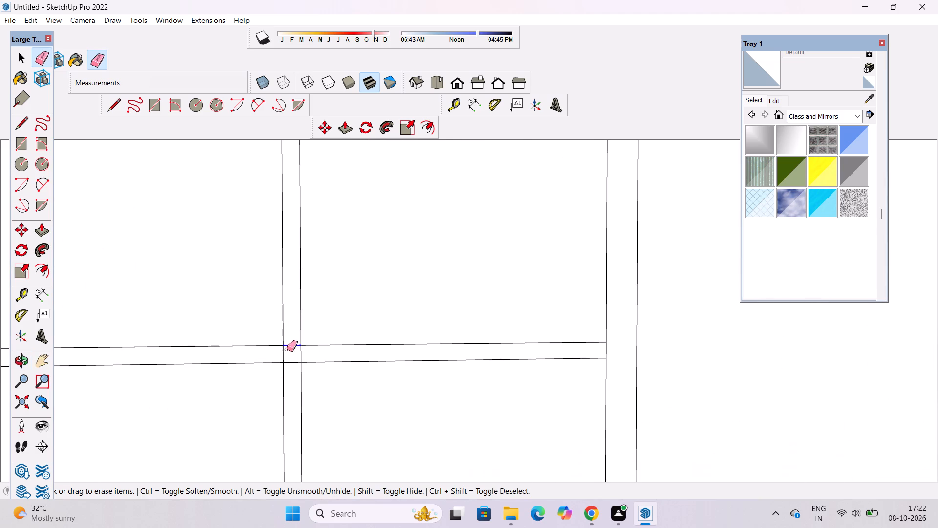
drag(287, 349, 282, 354)
drag(305, 352, 293, 364)
Erase the short inner-frame edges closing both ends of that window's horizontal bar, undoing any unwanted removal.
scroll(277, 317, down, 9)
scroll(413, 324, up, 9)
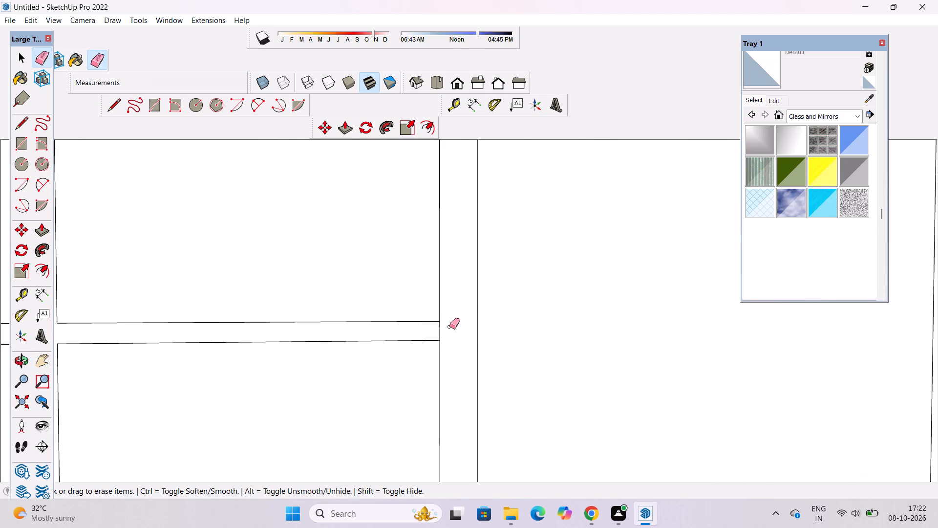
drag(448, 329, 439, 332)
scroll(504, 306, down, 9)
scroll(141, 330, up, 3)
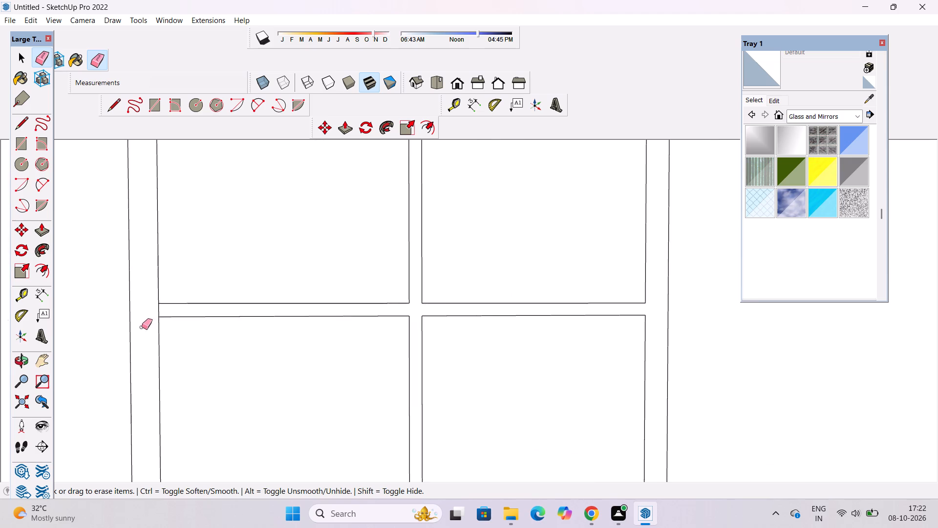
scroll(142, 327, up, 5)
drag(169, 307, 153, 318)
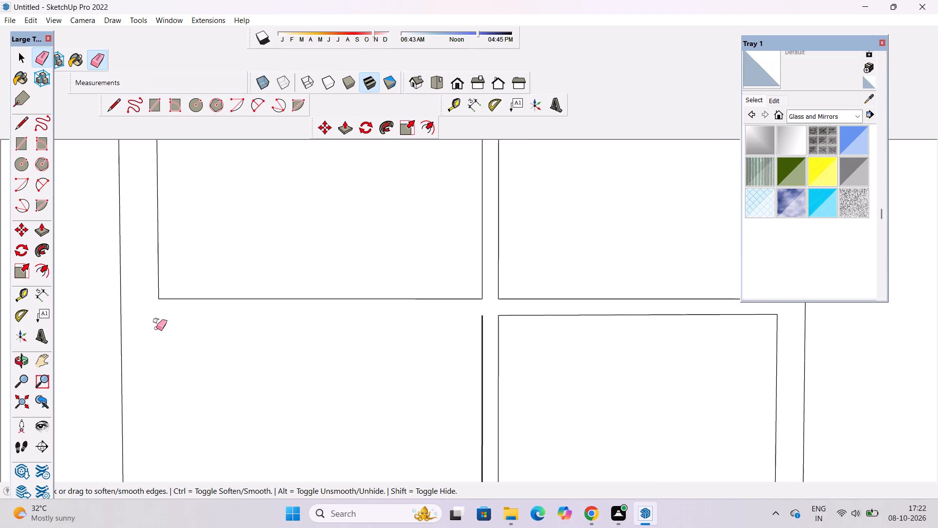
key(ctrl+z)
click(156, 309)
click(156, 312)
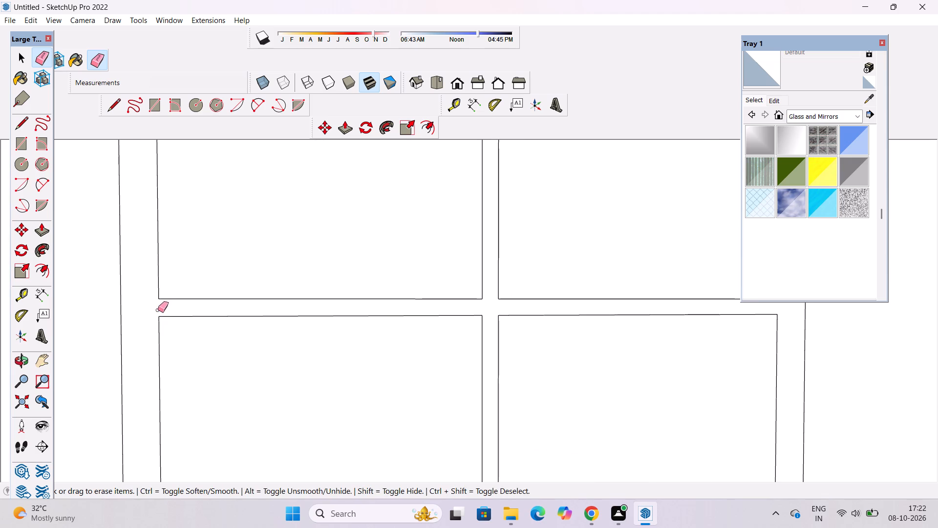
Erase the short inner-frame edge closing the top end of the same window's vertical bar.
scroll(184, 396, down, 18)
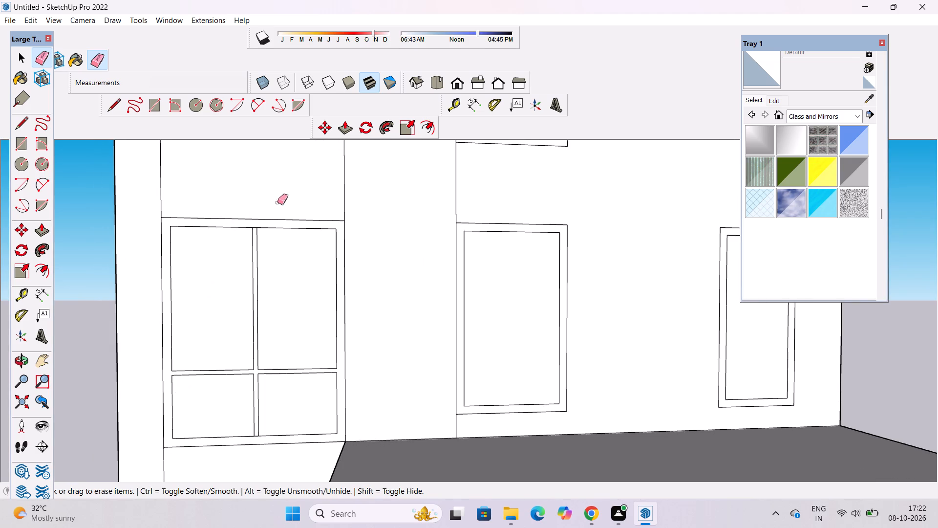
scroll(249, 231, up, 15)
drag(254, 242, 256, 247)
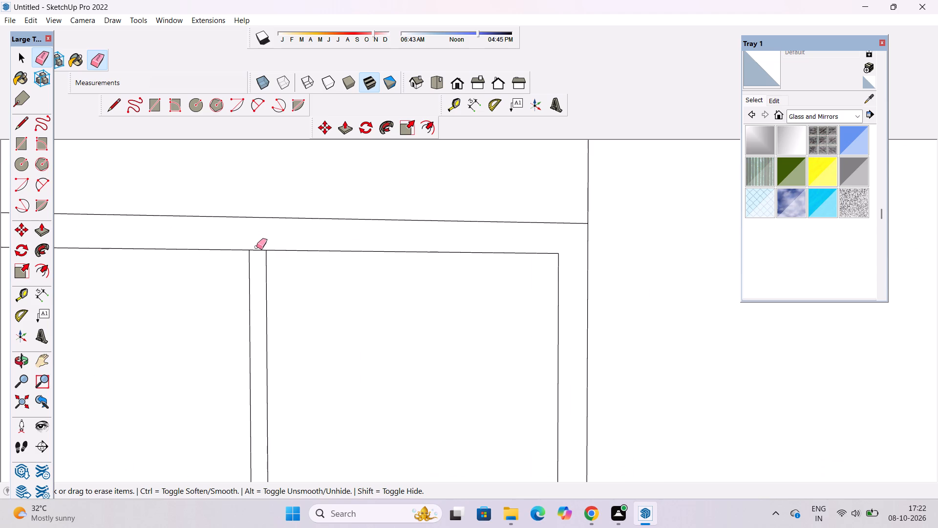
drag(256, 247, 257, 254)
Place a horizontal guide 8' above the inner frame's bottom edge in the large window beside the balcony.
scroll(236, 308, down, 15)
scroll(231, 226, down, 4)
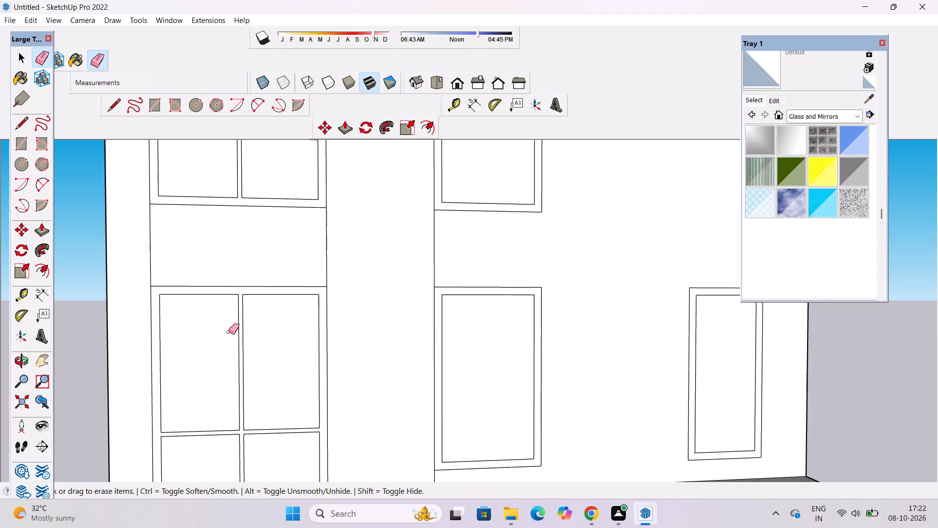
scroll(229, 332, down, 5)
scroll(222, 282, down, 5)
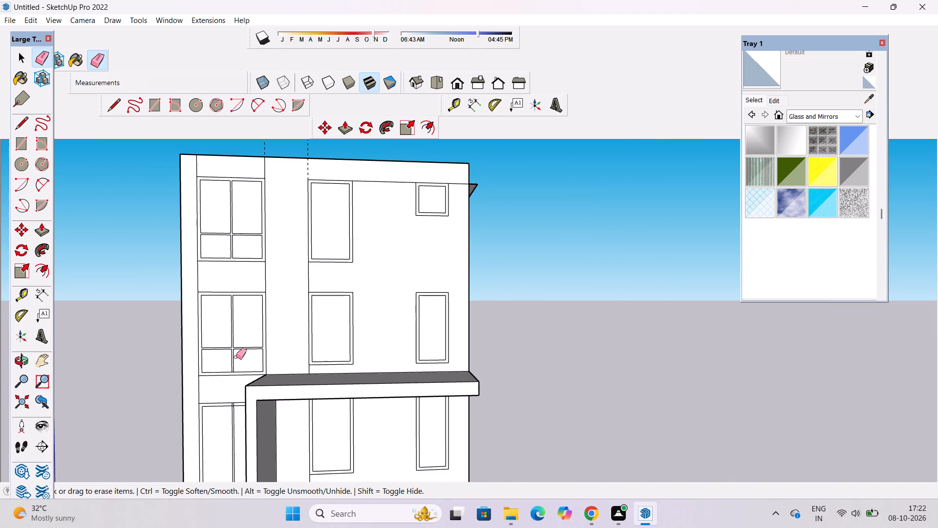
scroll(226, 387, up, 5)
scroll(196, 202, down, 5)
scroll(201, 427, up, 5)
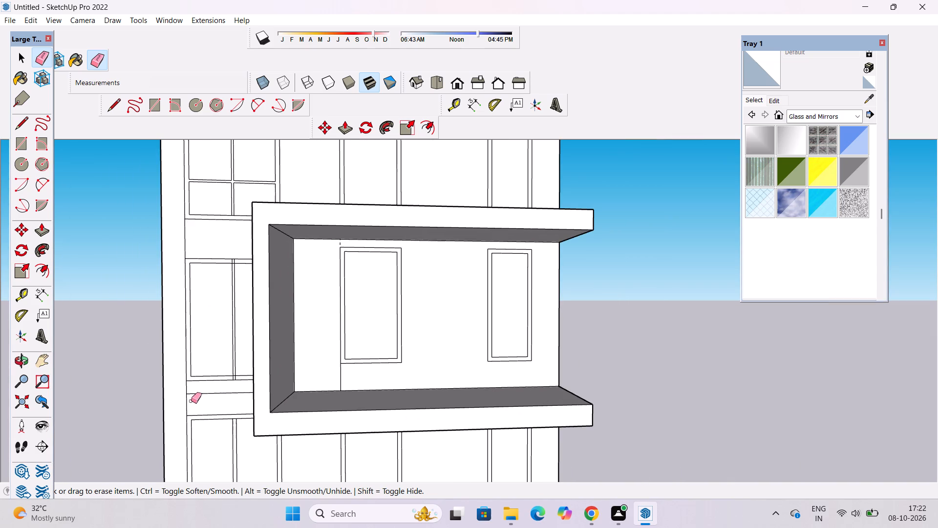
key(space)
key(o)
scroll(176, 363, down, 4)
drag(177, 366, 255, 360)
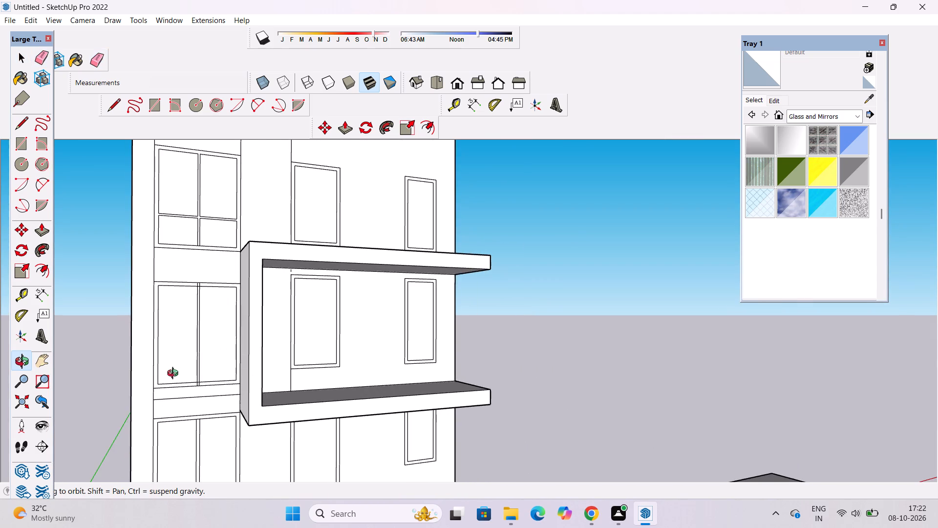
scroll(175, 374, up, 3)
shift+drag(176, 382, 228, 364)
drag(231, 379, 232, 398)
scroll(230, 388, up, 3)
shift+drag(232, 392, 233, 401)
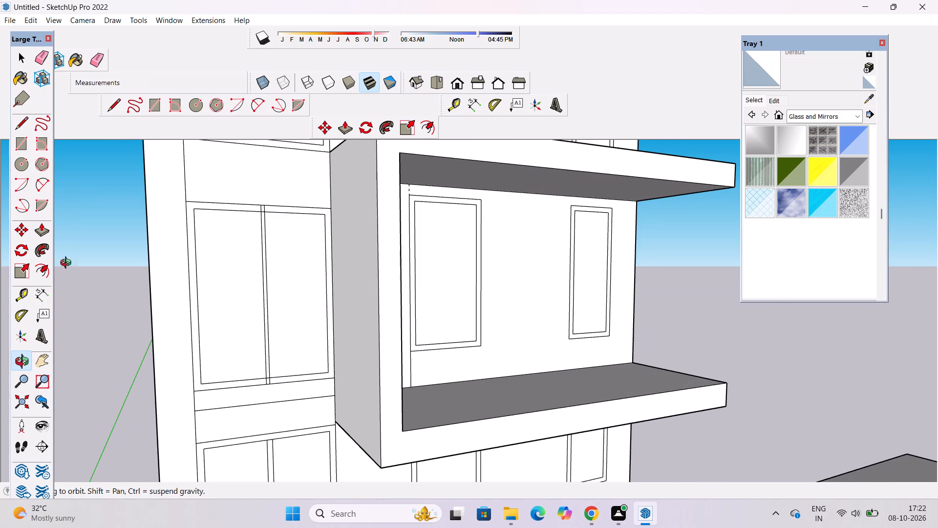
click(23, 295)
scroll(173, 250, down, 5)
scroll(203, 352, up, 4)
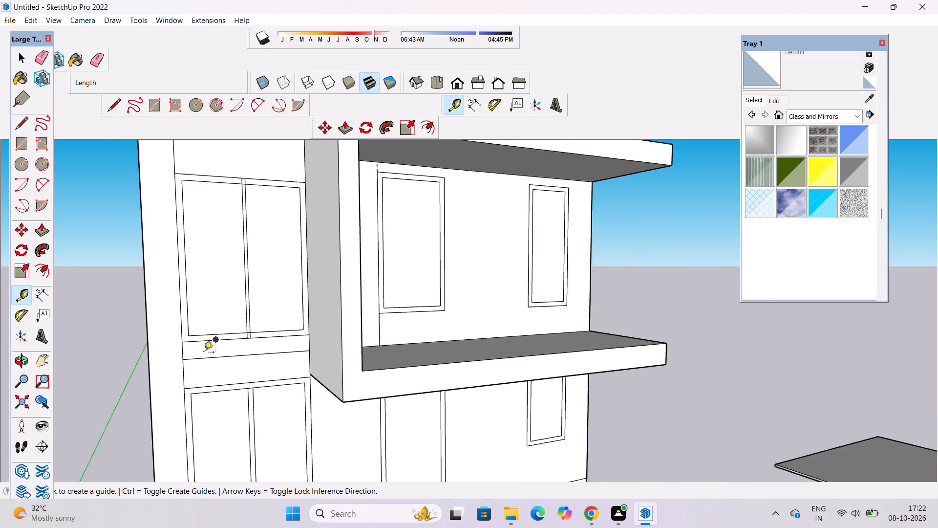
scroll(206, 348, up, 3)
click(250, 327)
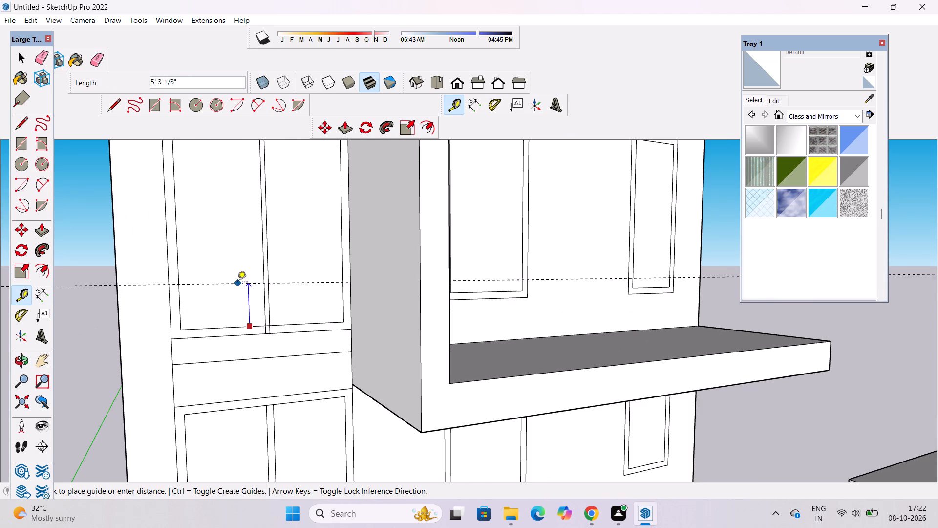
text(8')
key(Return)
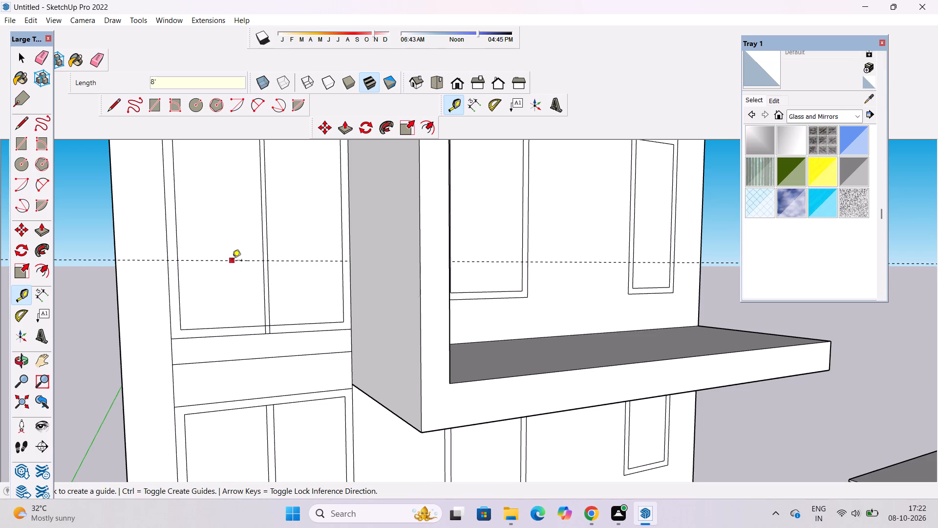
Place a second horizontal guide 6" below the 8' guide.
click(233, 260)
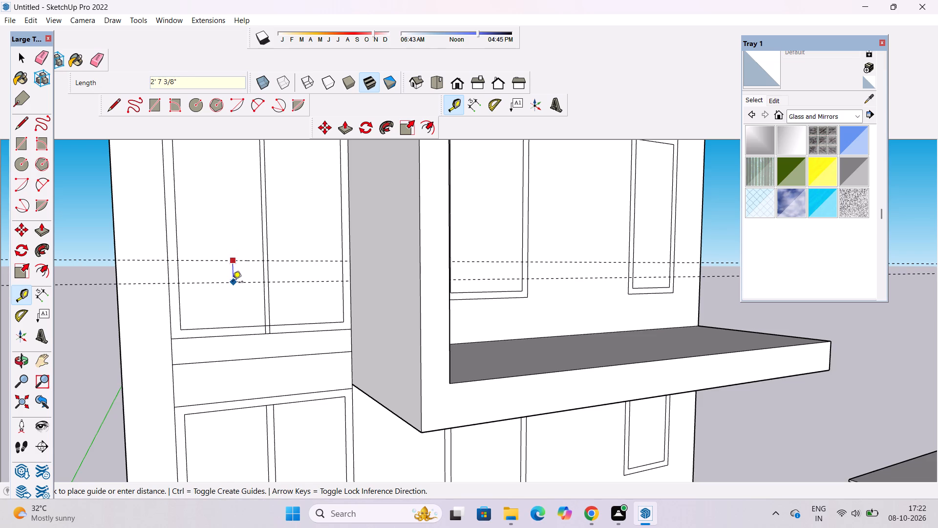
key(6)
key(shift+quotedbl)
key(Return)
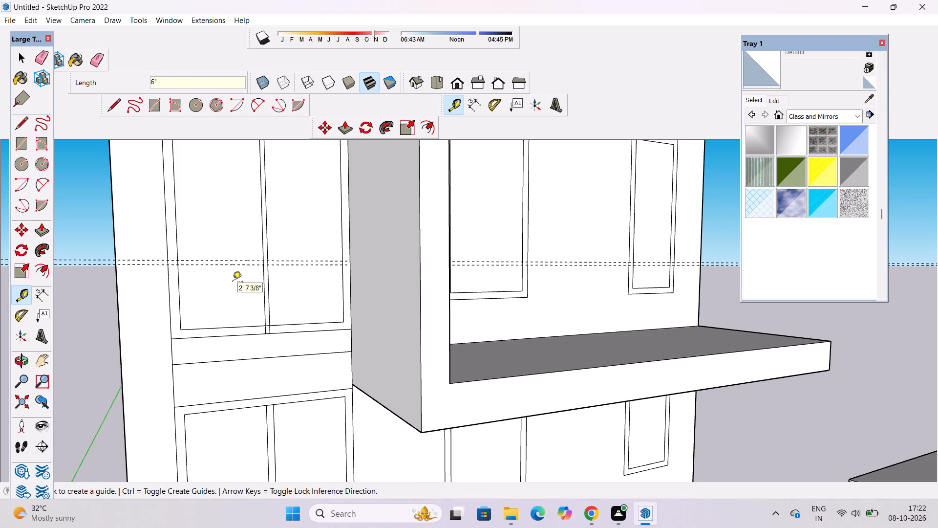
Draw a 6" high horizontal bar rectangle between the two guides, spanning the full width of the window's inner frame.
key(r)
scroll(183, 258, up, 4)
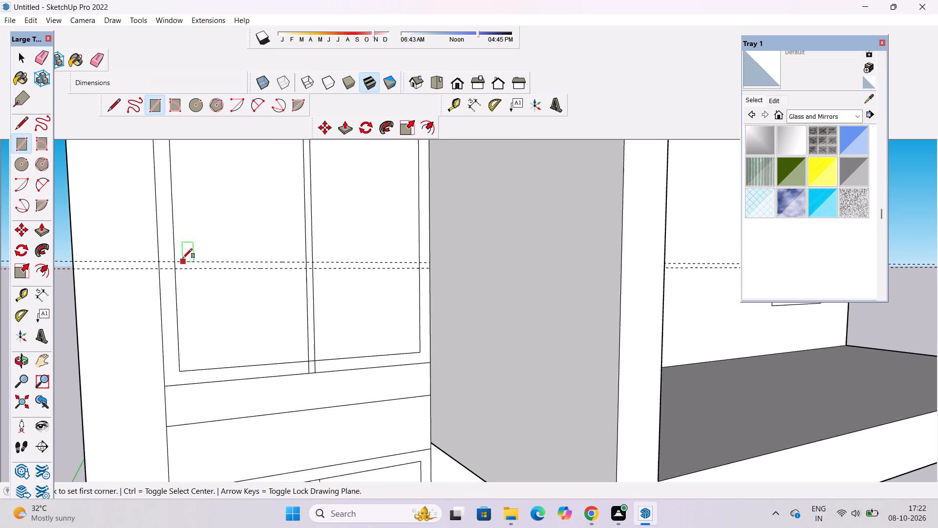
scroll(183, 258, up, 9)
click(166, 265)
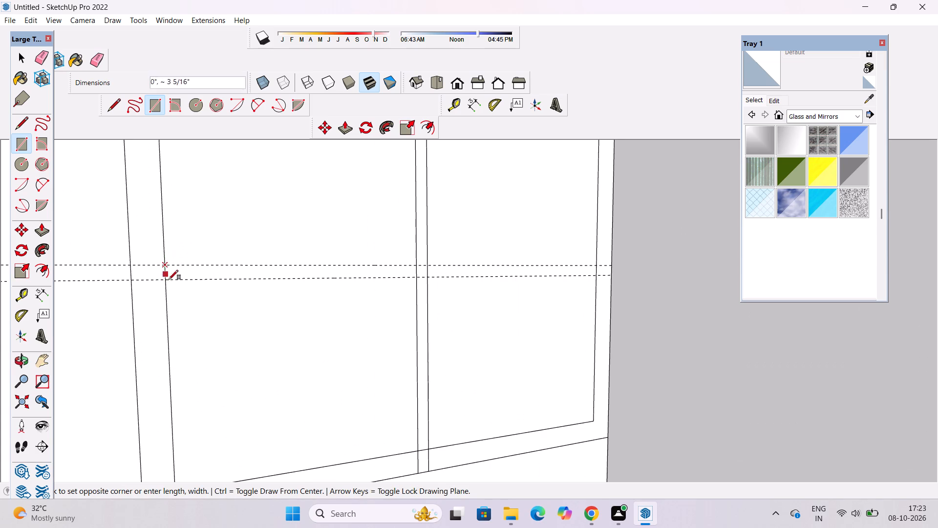
scroll(173, 282, down, 3)
scroll(533, 275, up, 3)
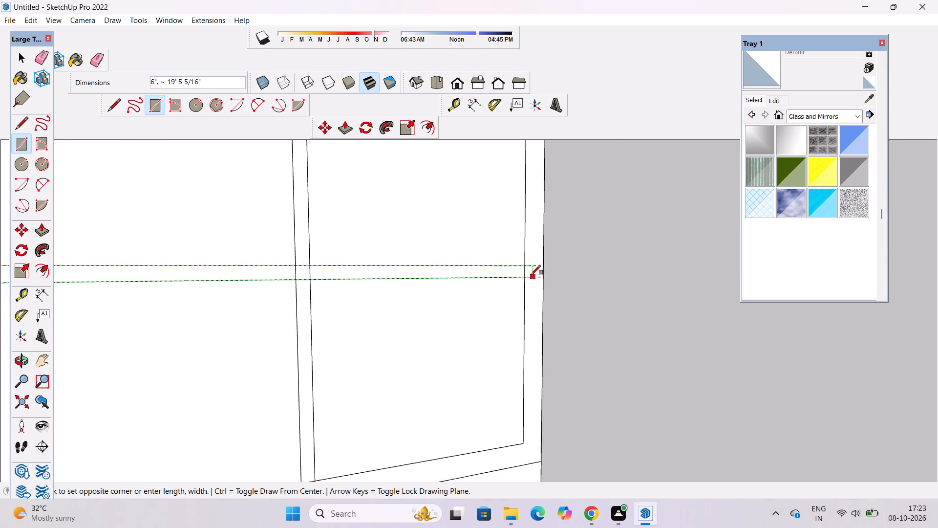
scroll(531, 275, up, 3)
click(523, 279)
scroll(437, 306, down, 3)
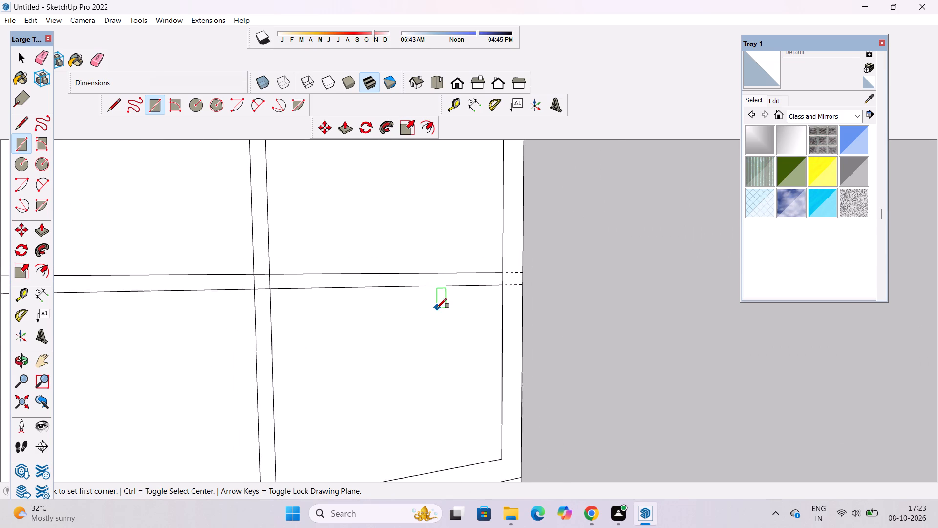
Erase the two horizontal guides extending from the new horizontal bar in the large window beside the balcony.
key(space)
text(e)
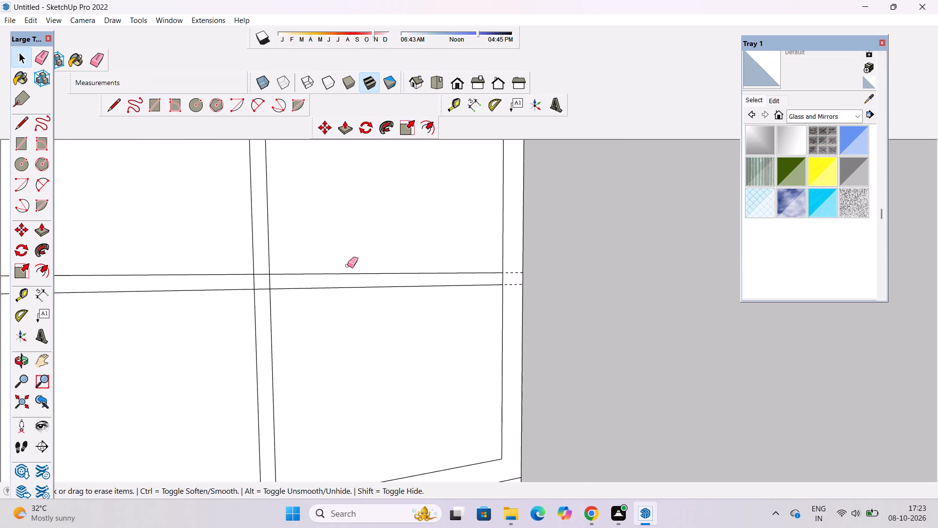
drag(512, 268, 513, 291)
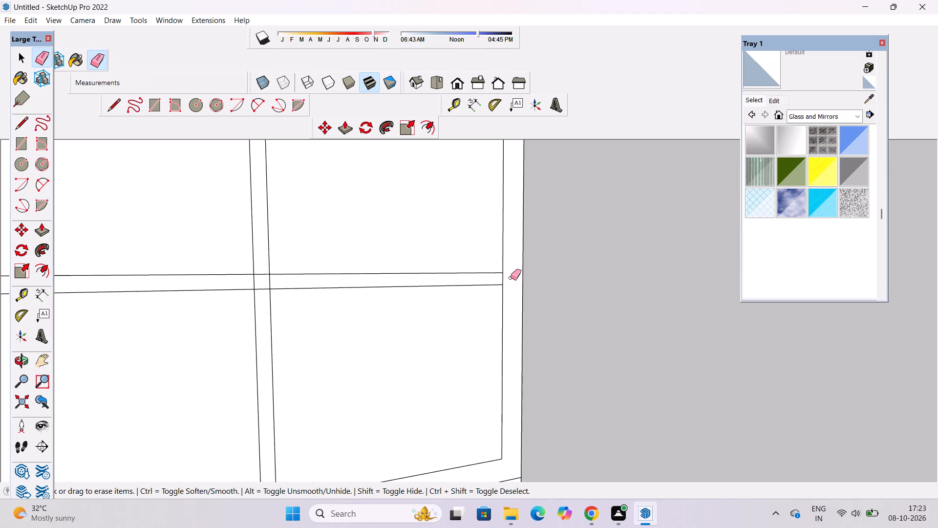
Erase the inner-frame edge closing the horizontal bar's end near the balcony and the overlapping lines where the two bars cross.
drag(511, 278, 503, 278)
drag(262, 267, 254, 284)
drag(275, 280, 264, 293)
Erase the overlapping lines where the vertical bar meets the bottom of the same window's frame.
scroll(287, 326, down, 7)
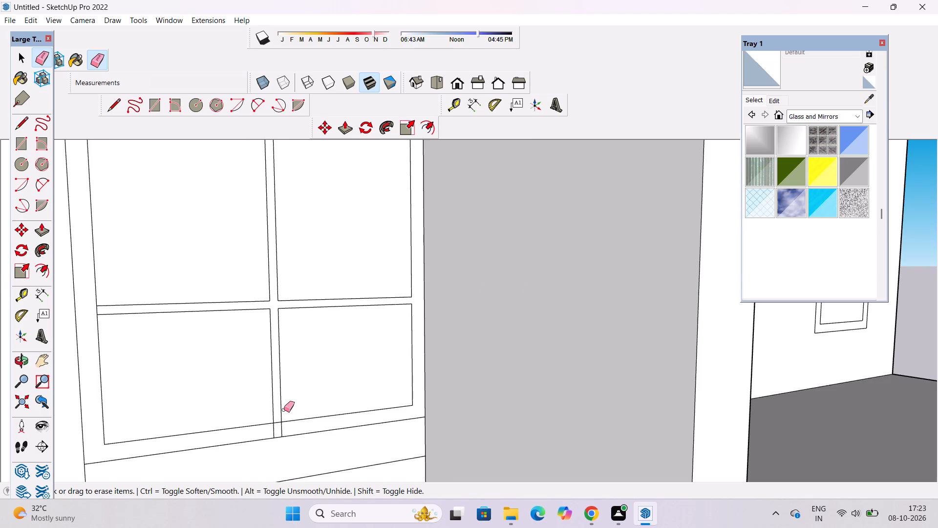
scroll(289, 424, up, 7)
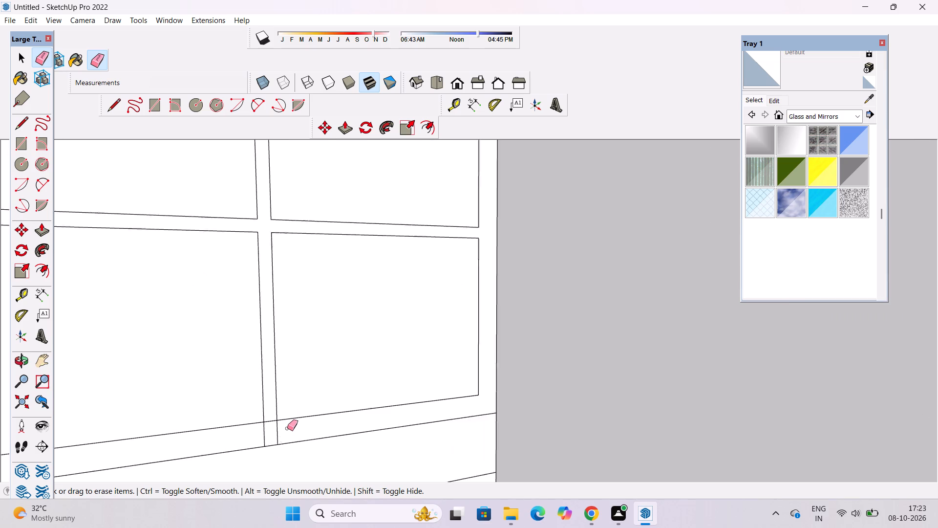
scroll(287, 428, up, 2)
drag(288, 428, 242, 438)
drag(259, 408, 258, 421)
Erase the short inner-frame edge closing the horizontal bar's remaining end, away from the balcony.
scroll(271, 430, down, 8)
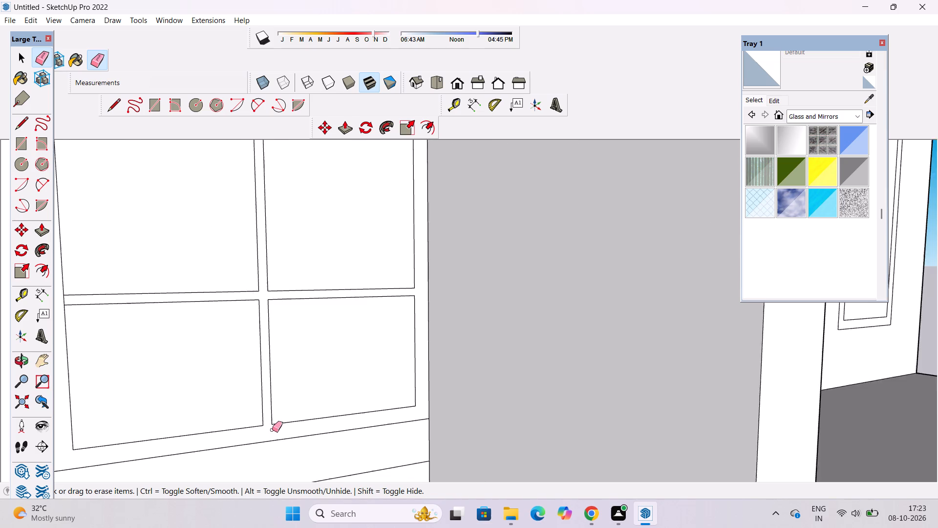
scroll(272, 430, down, 6)
scroll(150, 356, up, 14)
drag(142, 348, 129, 351)
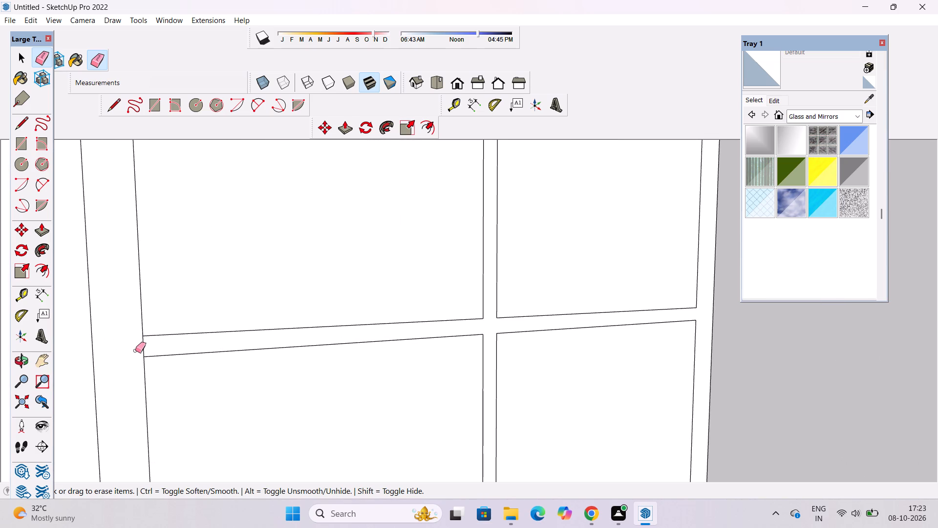
drag(146, 344, 140, 349)
Erase the overlapping lines where the vertical bar meets the top of the same window's frame.
scroll(161, 400, down, 17)
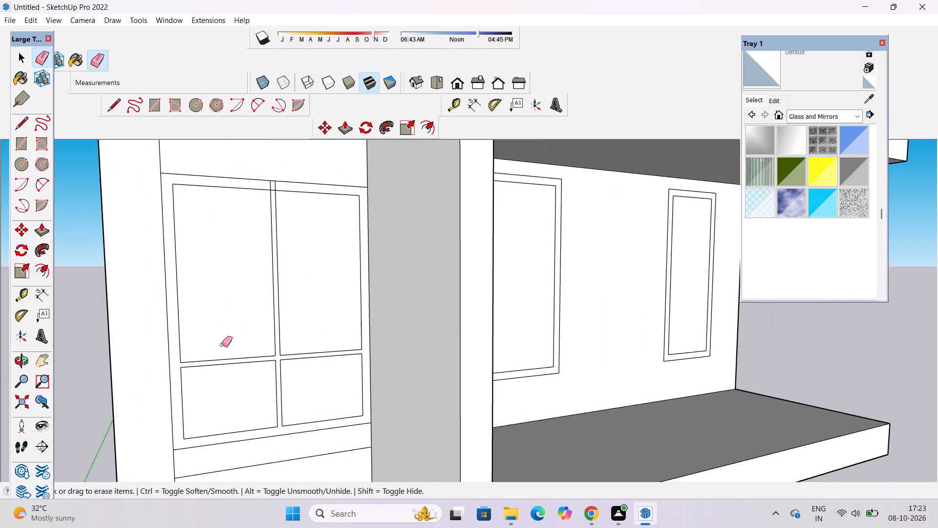
scroll(269, 175, up, 14)
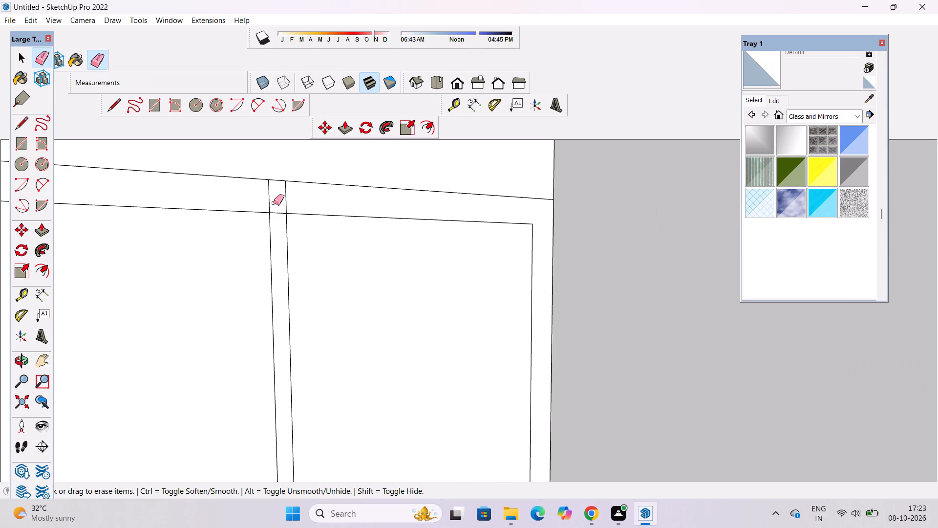
drag(290, 194, 261, 197)
drag(271, 197, 276, 220)
scroll(258, 187, down, 15)
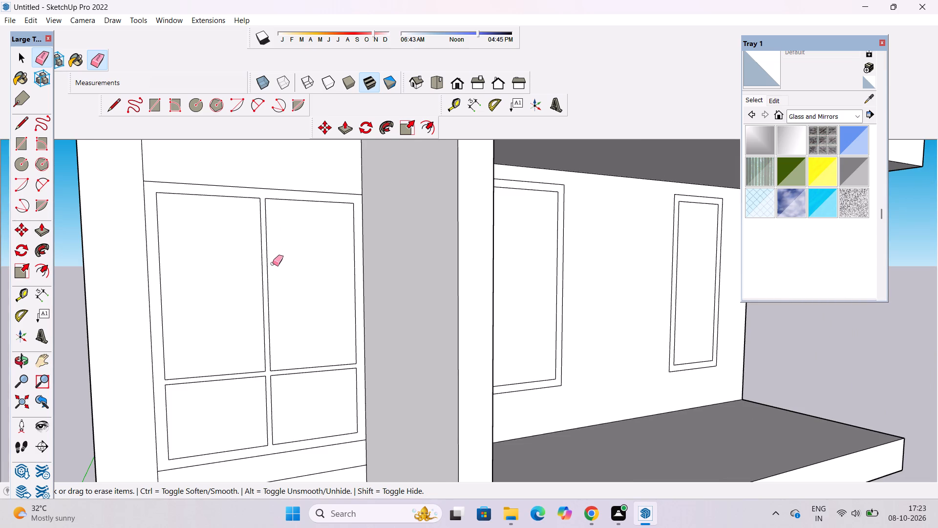
Examine the full front facade with its window bars, then the upper storeys and the roof edge from above.
key(space)
text(o)
drag(299, 266, 220, 246)
scroll(216, 233, down, 3)
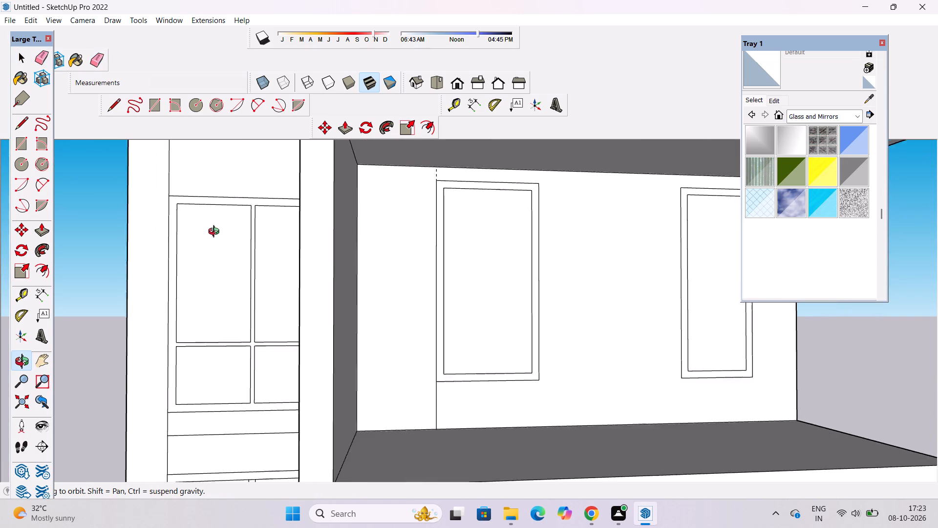
scroll(216, 233, down, 2)
shift+drag(216, 233, 247, 271)
scroll(237, 218, down, 4)
shift+drag(251, 216, 262, 261)
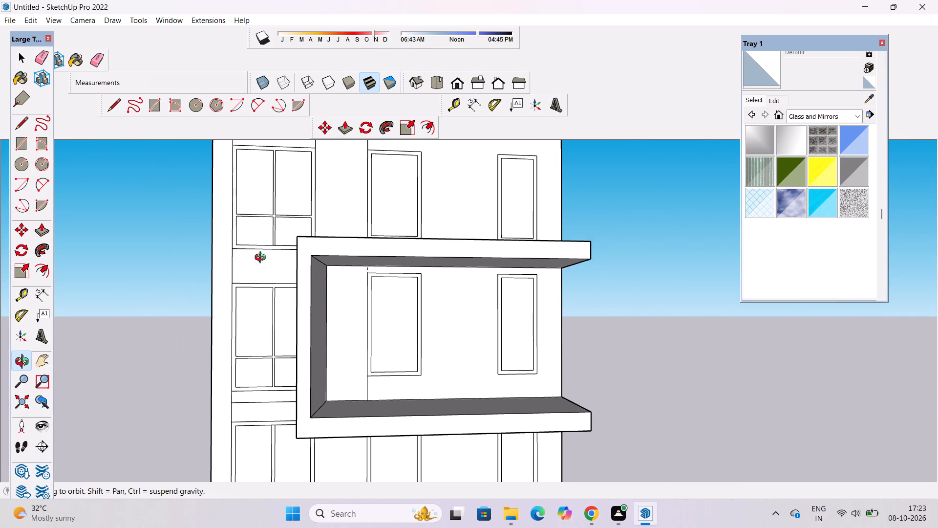
shift+drag(252, 247, 256, 280)
scroll(250, 257, down, 3)
drag(206, 270, 224, 302)
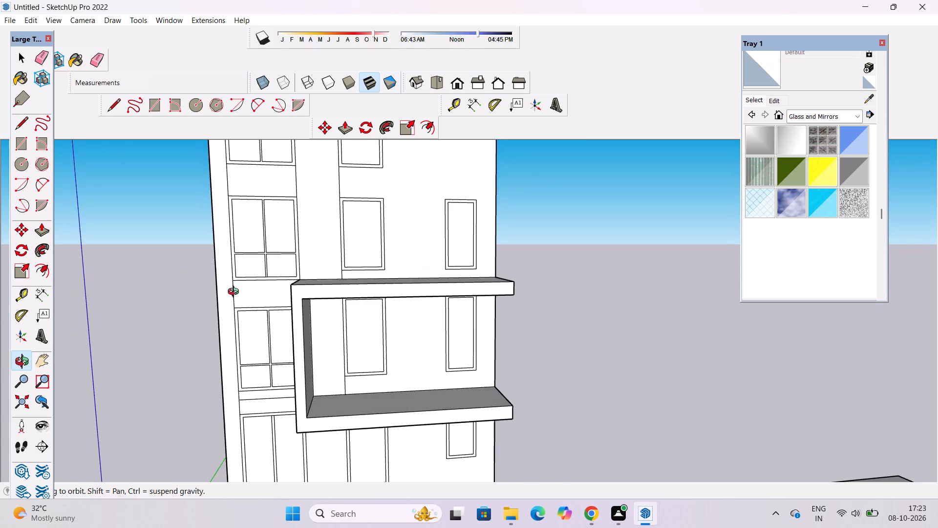
scroll(238, 263, down, 4)
shift+drag(253, 263, 268, 309)
drag(300, 276, 289, 252)
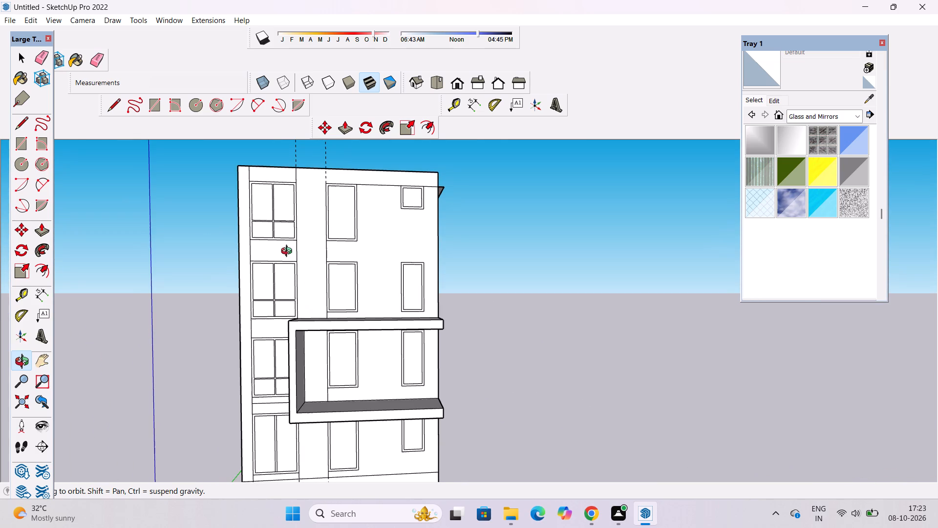
drag(289, 252, 288, 252)
right_drag(350, 261, 359, 264)
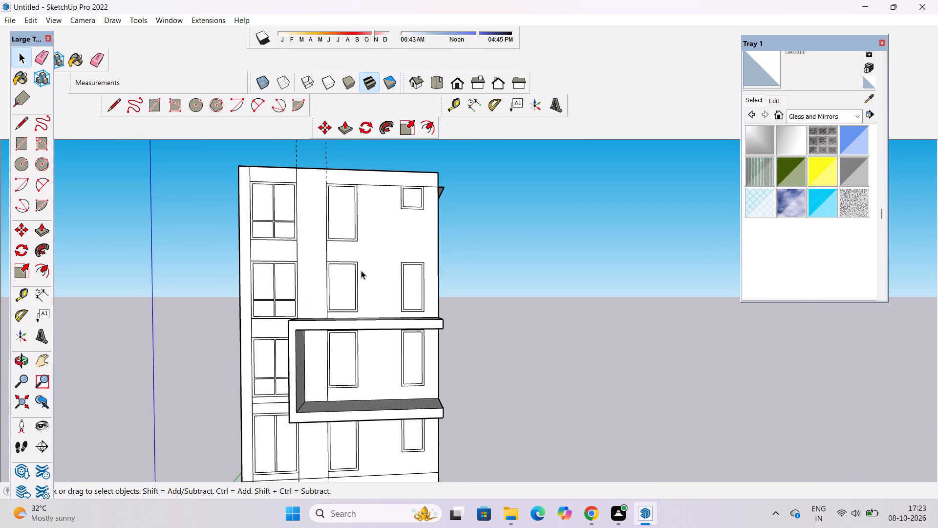
click(525, 257)
drag(525, 257, 523, 264)
drag(523, 264, 498, 266)
key(o)
scroll(476, 255, down, 2)
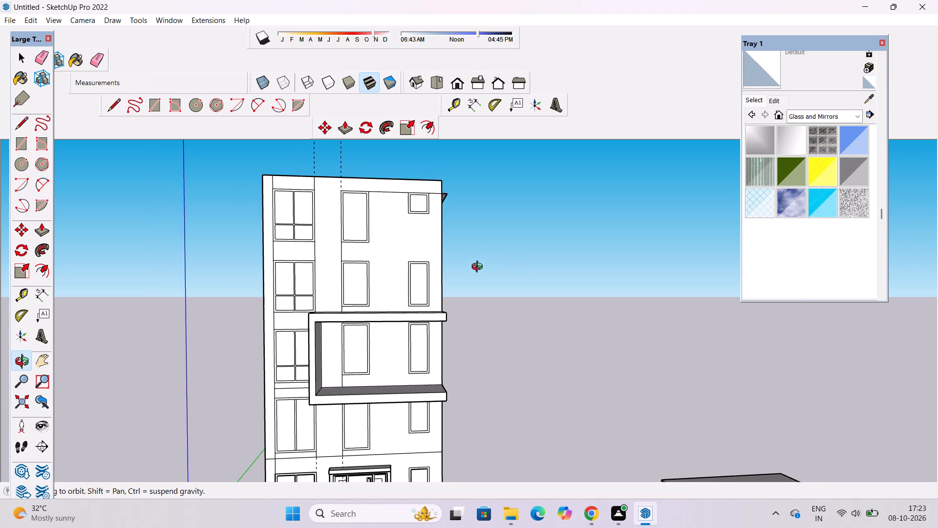
drag(473, 274, 439, 278)
shift+drag(442, 324, 442, 289)
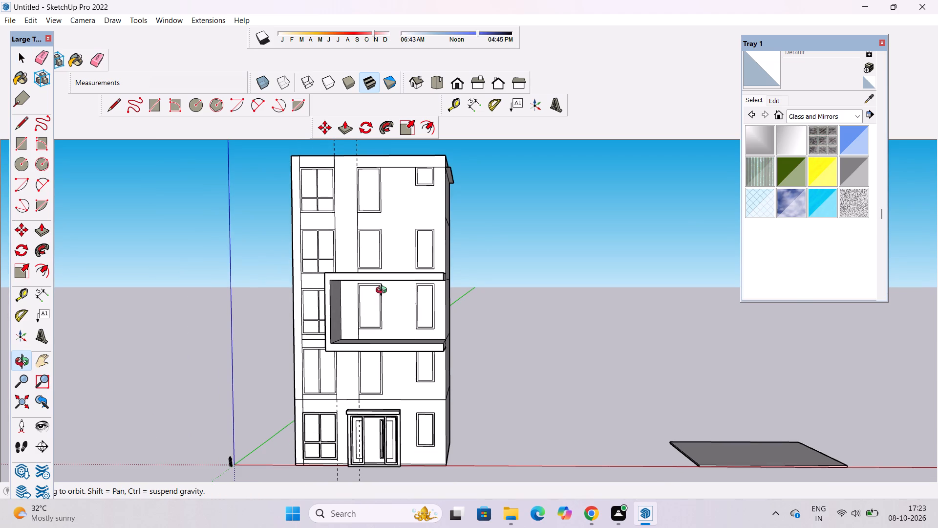
shift+drag(417, 264, 410, 295)
scroll(386, 254, up, 4)
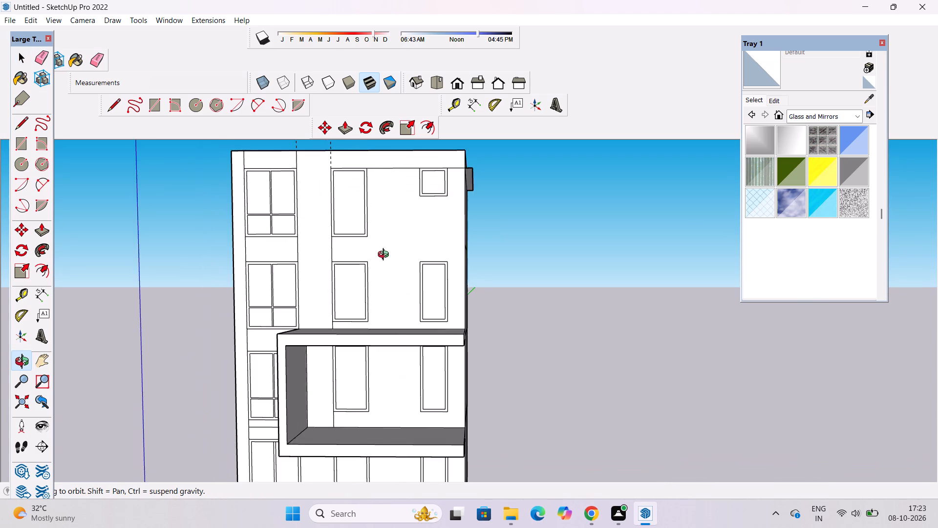
drag(386, 261, 394, 281)
scroll(393, 270, down, 3)
shift+drag(392, 271, 409, 322)
scroll(412, 286, up, 3)
shift+drag(406, 289, 398, 312)
drag(398, 312, 398, 295)
scroll(396, 288, up, 2)
shift+drag(396, 293, 396, 302)
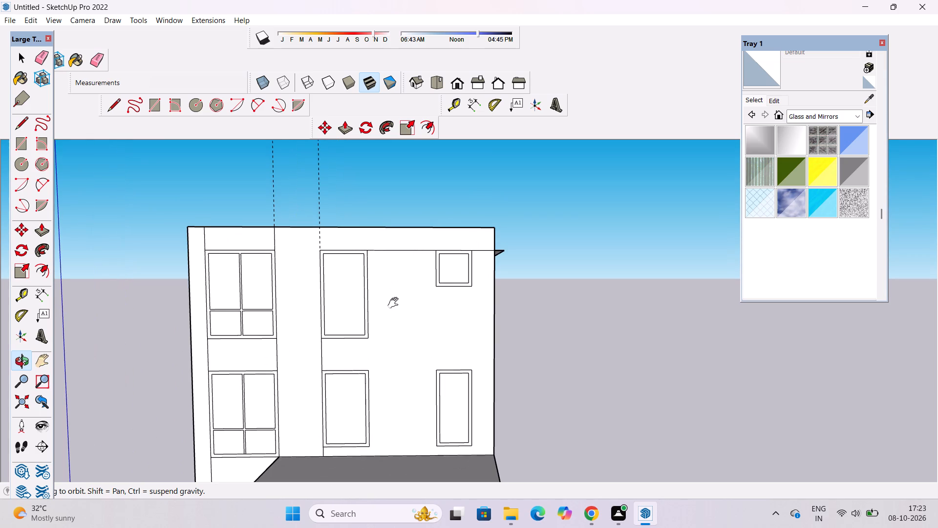
shift+drag(394, 297, 396, 313)
drag(396, 312, 373, 329)
drag(383, 303, 400, 358)
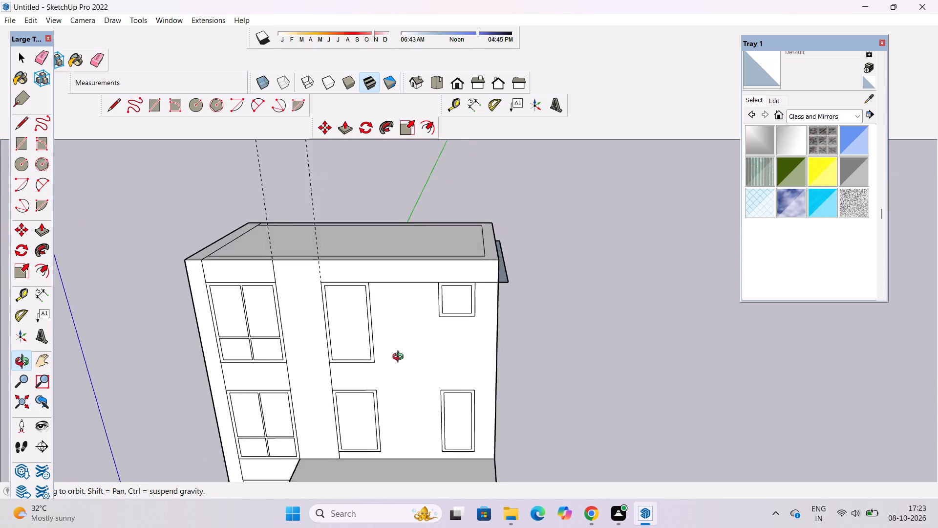
drag(400, 358, 409, 404)
scroll(267, 275, up, 3)
shift+drag(268, 277, 278, 320)
shift+drag(279, 324, 280, 304)
drag(280, 303, 284, 324)
drag(285, 326, 284, 302)
scroll(285, 295, up, 5)
drag(286, 314, 286, 332)
drag(286, 332, 272, 343)
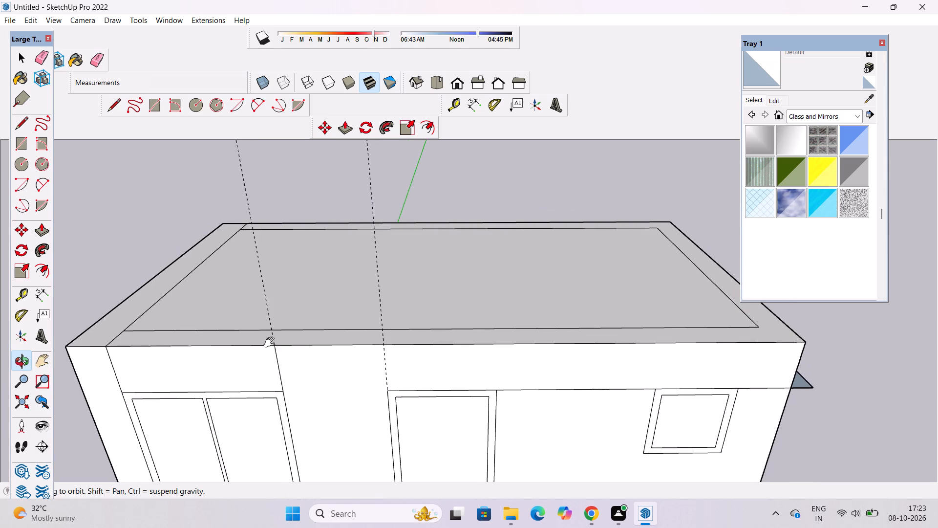
drag(270, 340, 269, 332)
key(l)
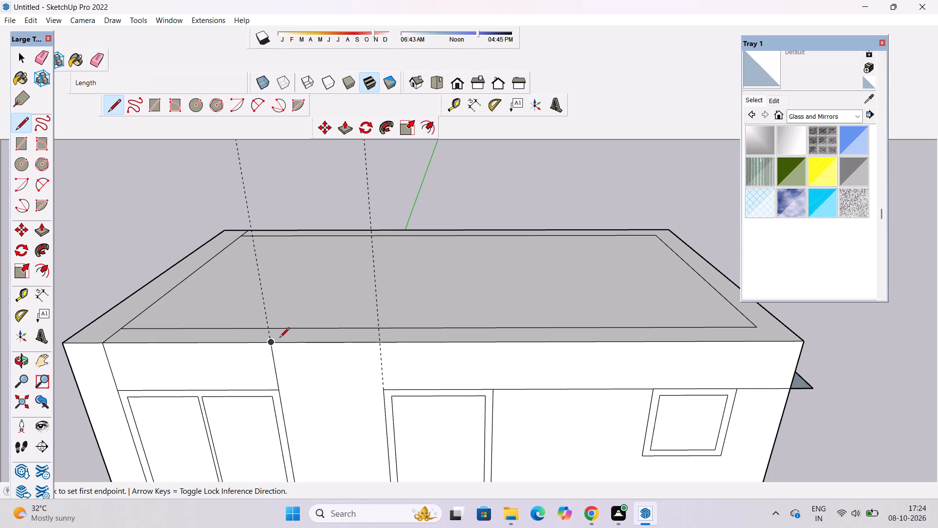
key(space)
Push/Pull the L-shaped facade face, the vertical strip above the balcony plus the band along the roof edge, outward 2'.
text(o)
scroll(291, 312, down, 4)
shift+drag(303, 352, 312, 231)
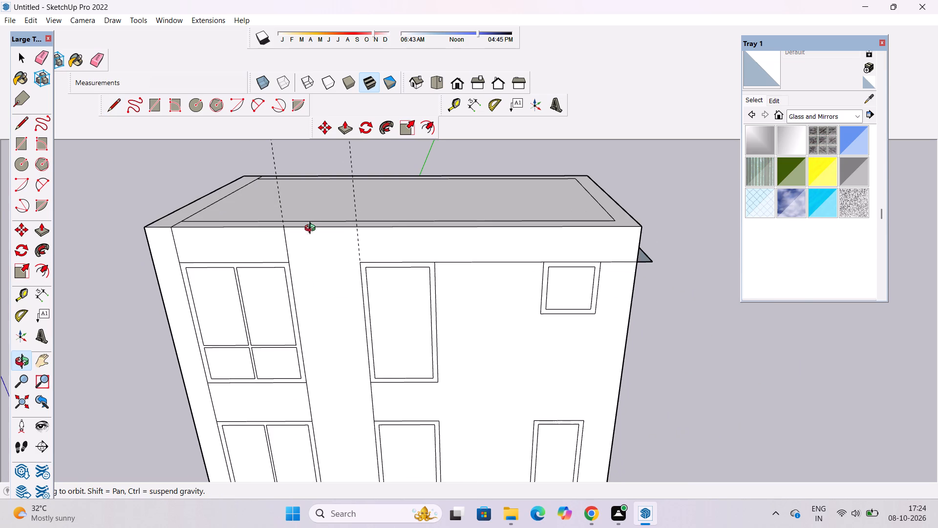
scroll(307, 281, down, 2)
drag(320, 319, 321, 302)
drag(320, 316, 325, 290)
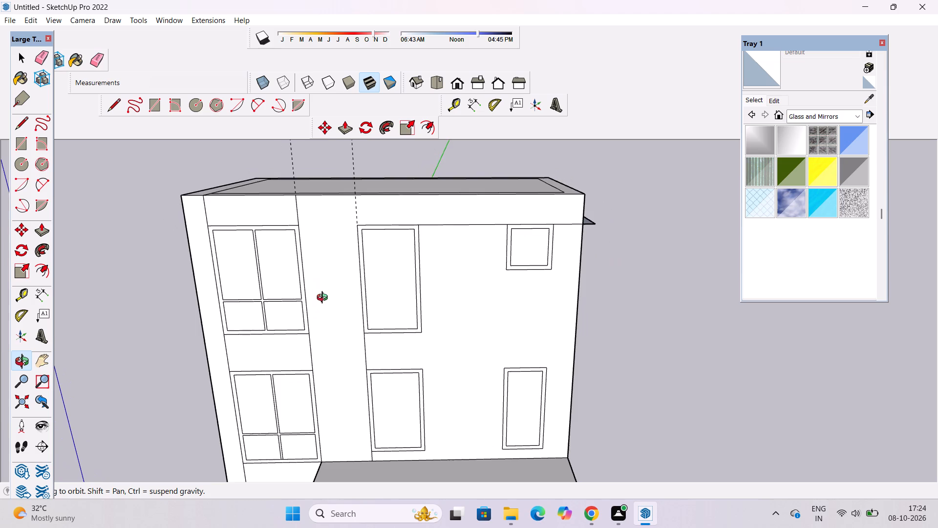
drag(324, 300, 422, 307)
shift+drag(424, 311, 363, 236)
scroll(358, 226, down, 6)
drag(325, 287, 333, 264)
shift+drag(333, 264, 334, 302)
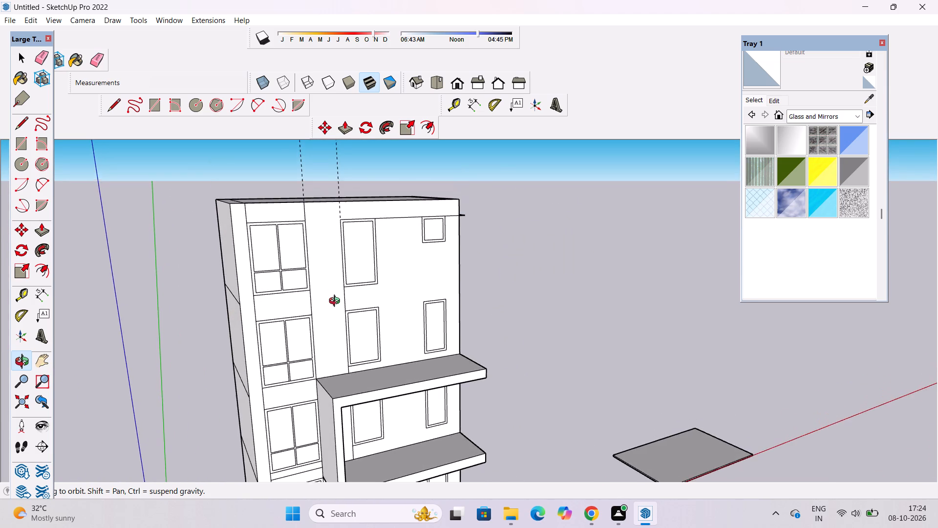
scroll(337, 302, up, 3)
shift+click(337, 302)
click(332, 303)
key(space)
click(322, 288)
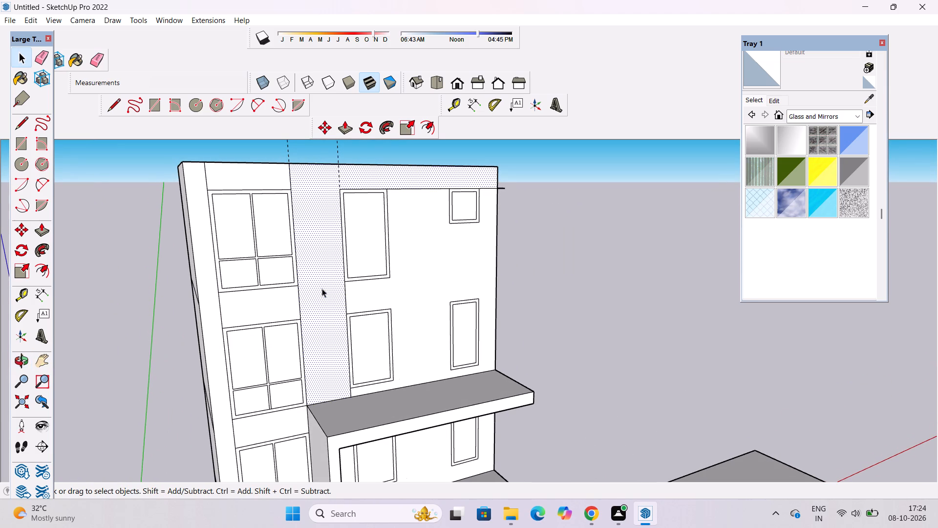
key(p)
click(322, 288)
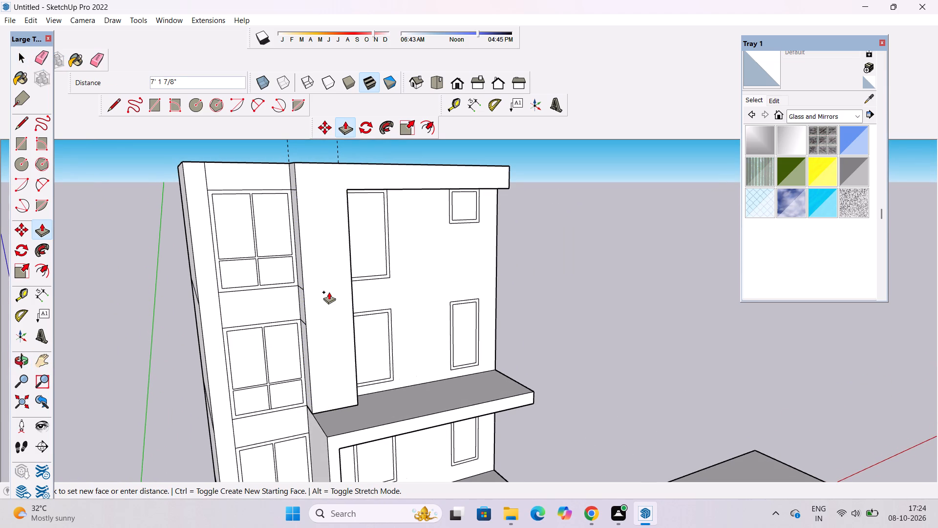
scroll(329, 292, up, 3)
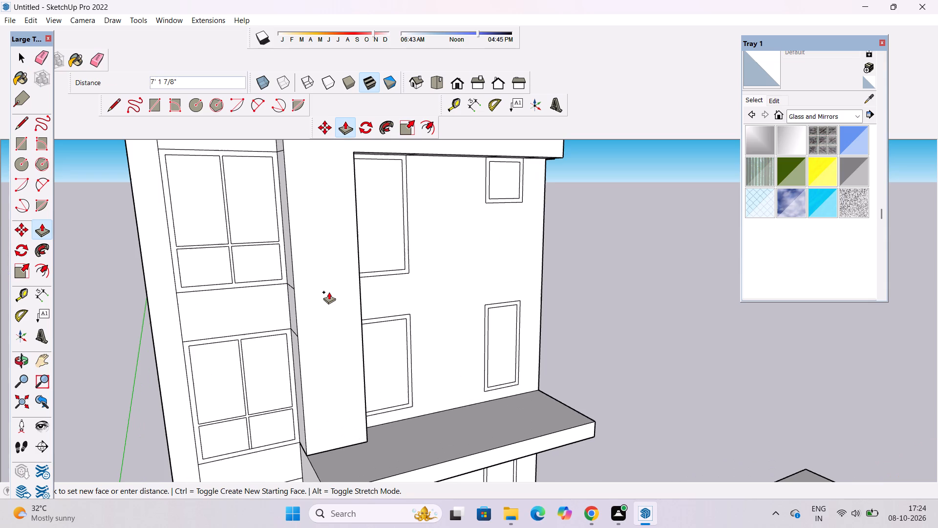
text(2')
key(Return)
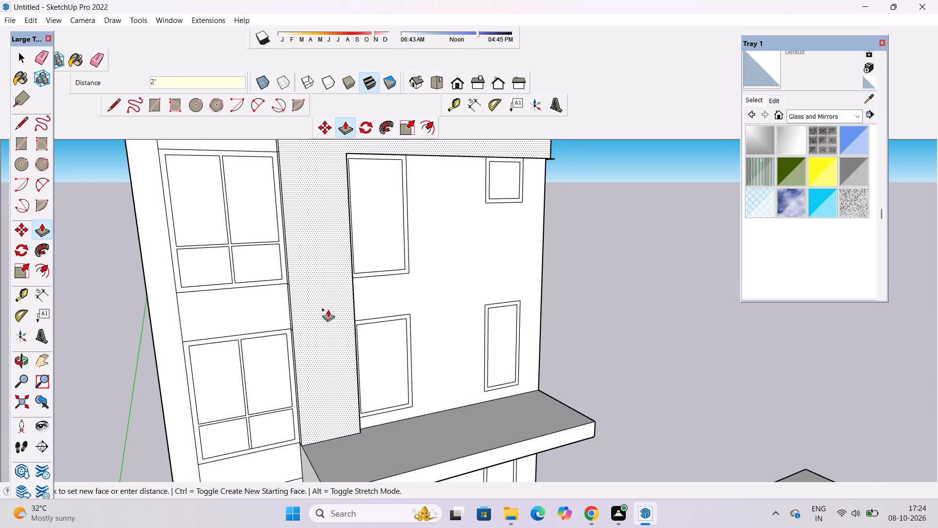
Push/Pull the flat strip projecting along the side wall, below the roof edge, upward 2'.
key(o)
scroll(328, 311, down, 7)
drag(435, 344, 329, 218)
scroll(326, 198, up, 3)
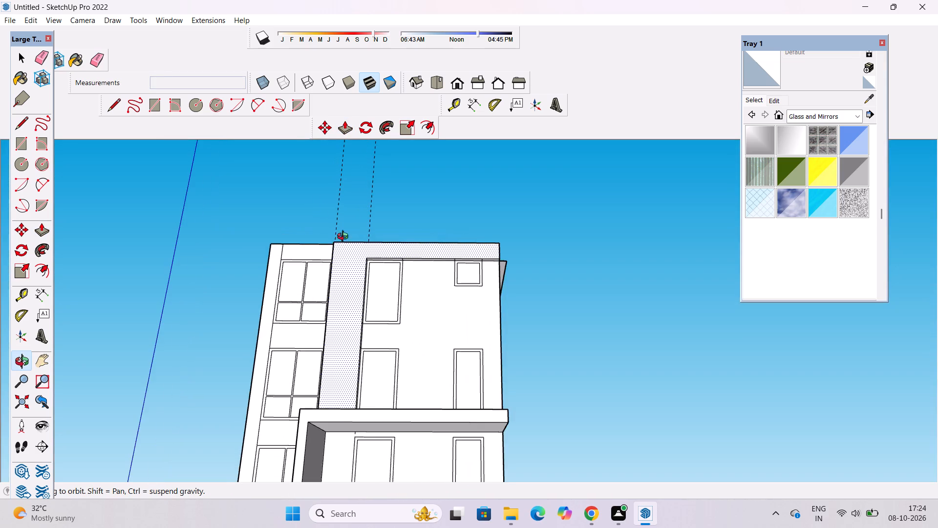
drag(374, 256, 376, 341)
scroll(516, 258, up, 3)
drag(529, 270, 412, 340)
scroll(516, 252, up, 3)
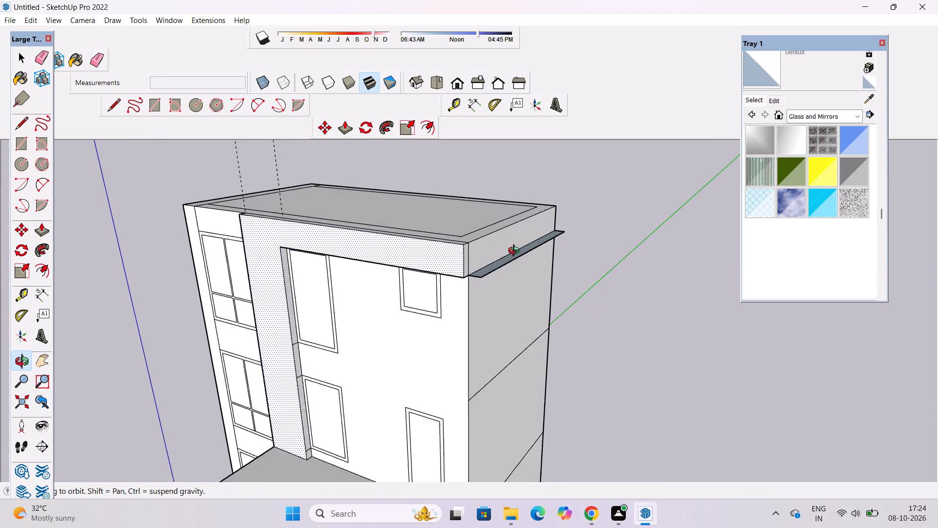
scroll(516, 252, up, 1)
shift+drag(512, 266, 510, 312)
drag(504, 311, 450, 316)
scroll(421, 323, up, 4)
drag(421, 328, 416, 335)
scroll(370, 352, up, 5)
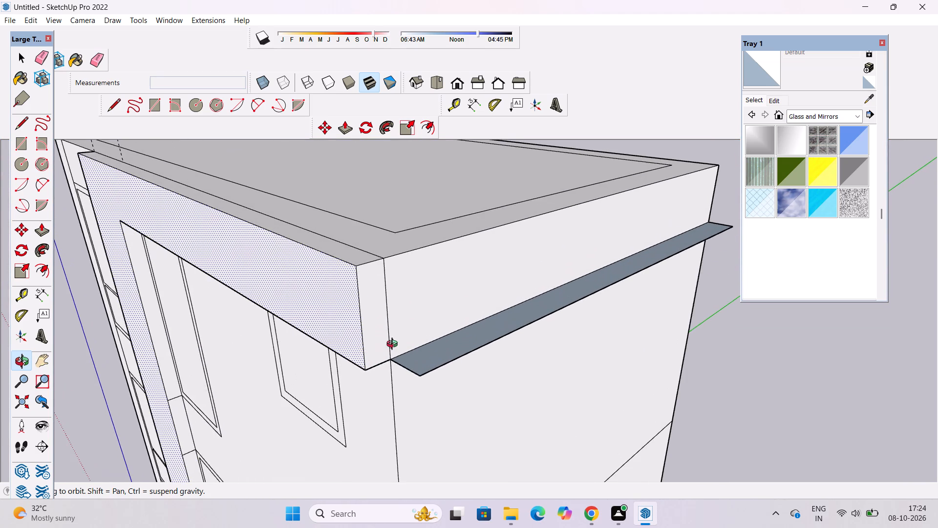
drag(394, 345, 368, 350)
shift+drag(382, 328, 382, 348)
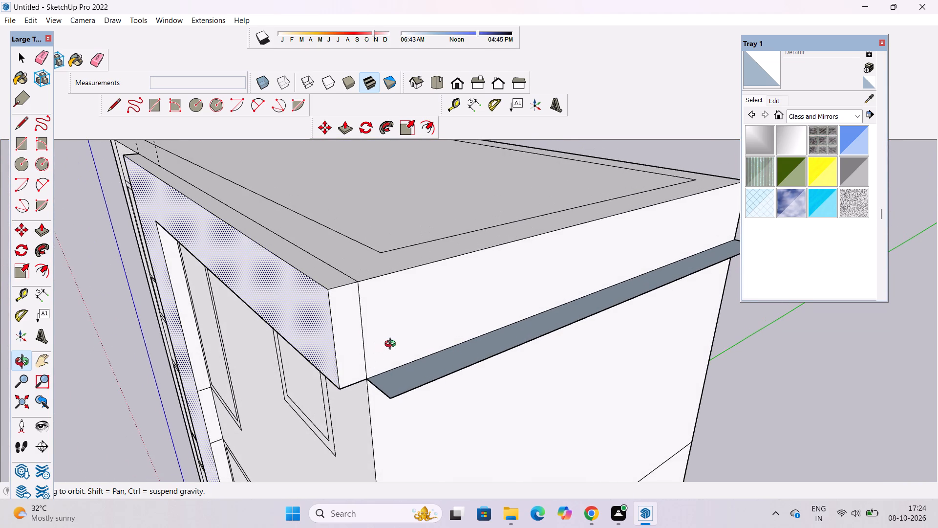
scroll(392, 345, up, 2)
shift+drag(387, 347, 351, 364)
shift+scroll(344, 356, down, 4)
shift+drag(362, 357, 352, 361)
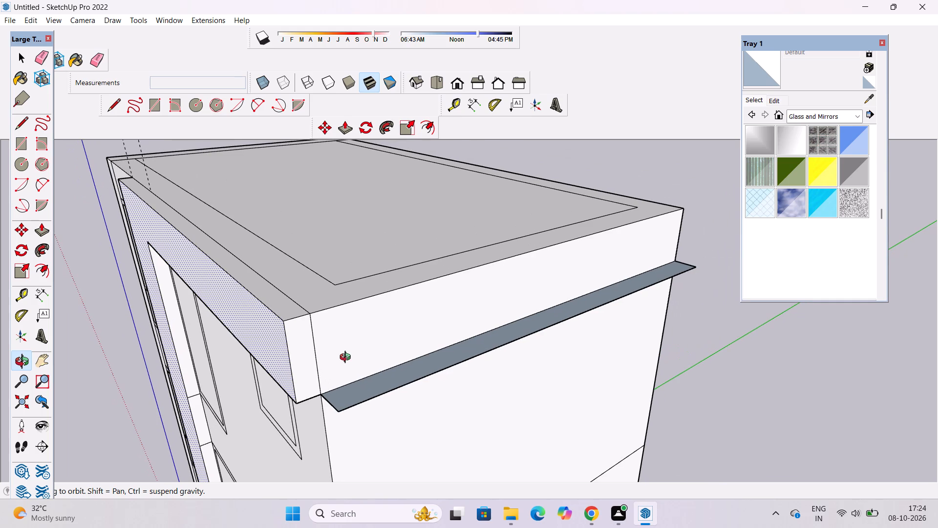
key(p)
click(353, 396)
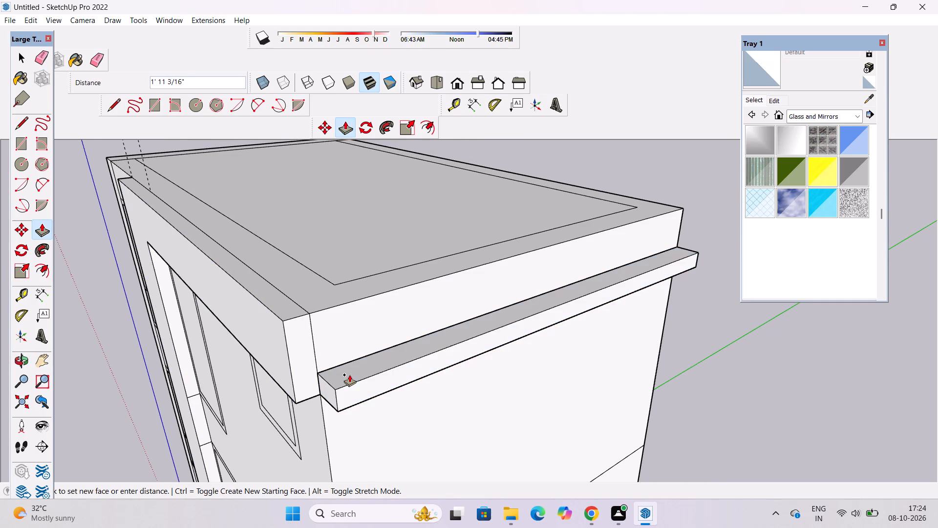
text(2')
key(Return)
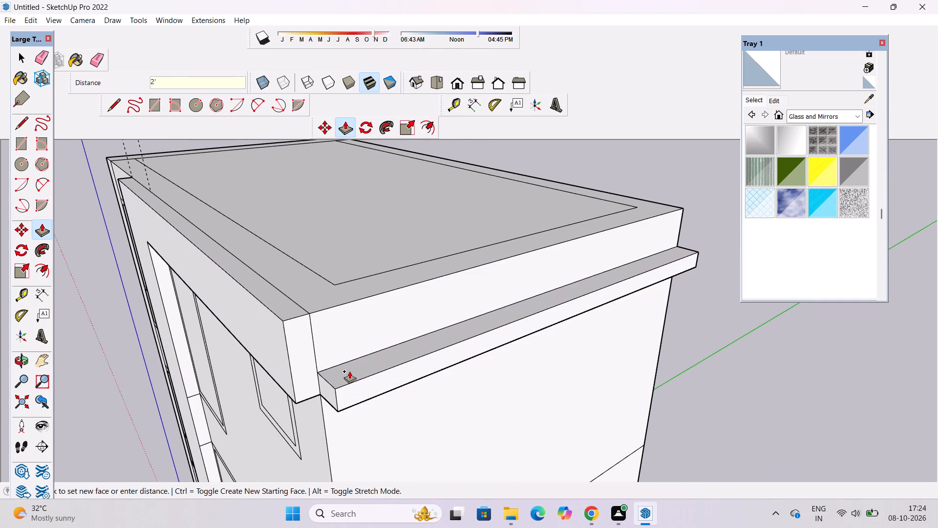
Push/Pull the side ledge's front end face forward to align with the front face of the upper facade band.
click(334, 393)
click(283, 335)
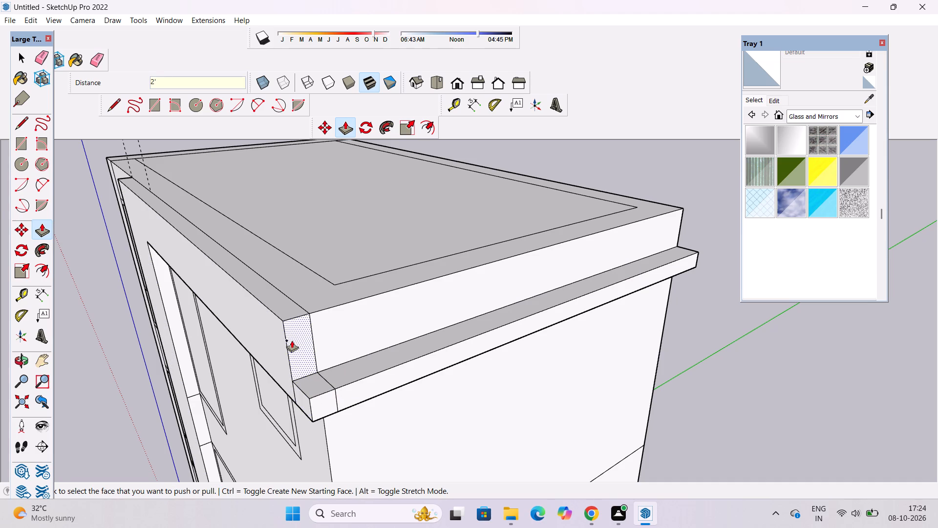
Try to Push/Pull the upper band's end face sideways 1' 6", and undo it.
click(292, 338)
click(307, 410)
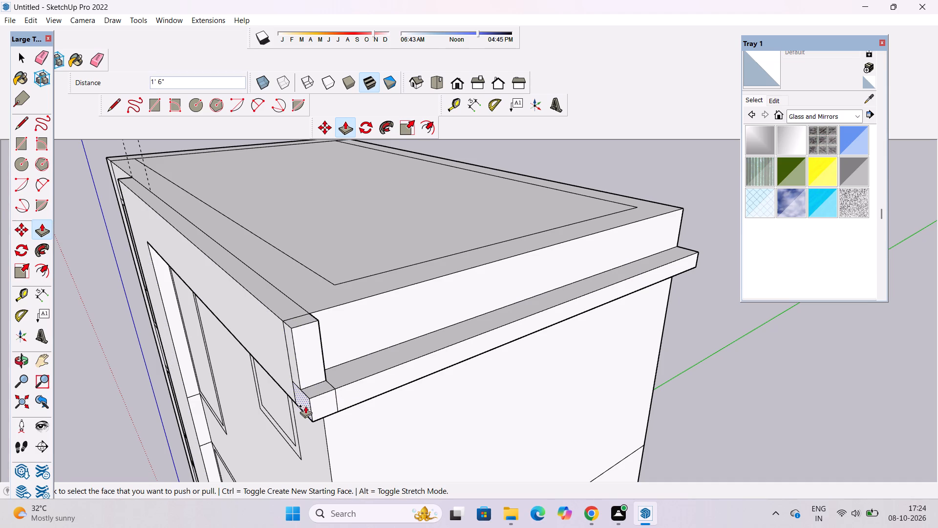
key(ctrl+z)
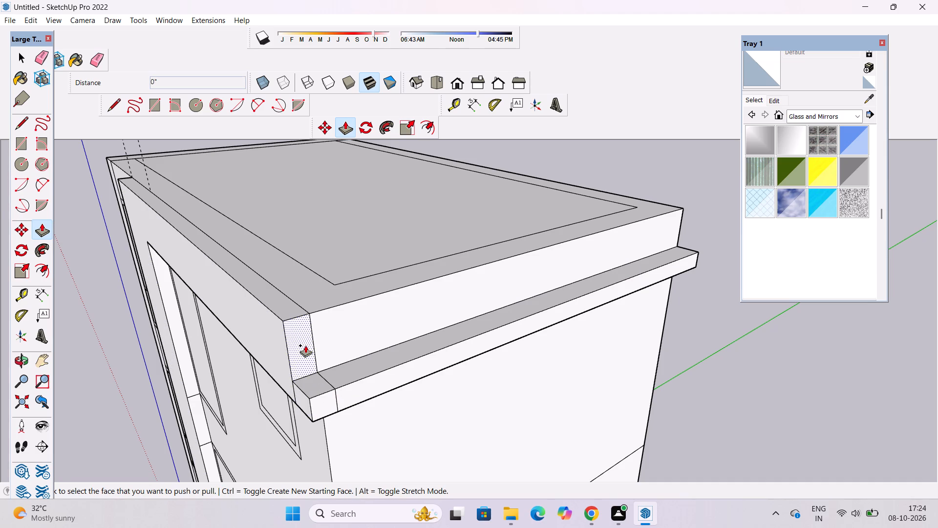
Push/Pull the upper band's end face outward 3' to align with the outer corner of the side ledge.
click(304, 331)
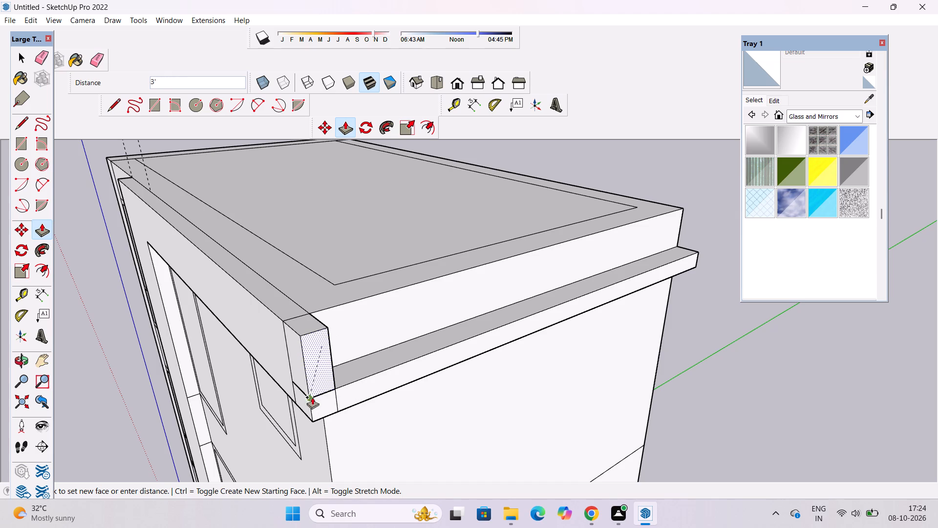
click(313, 413)
key(space)
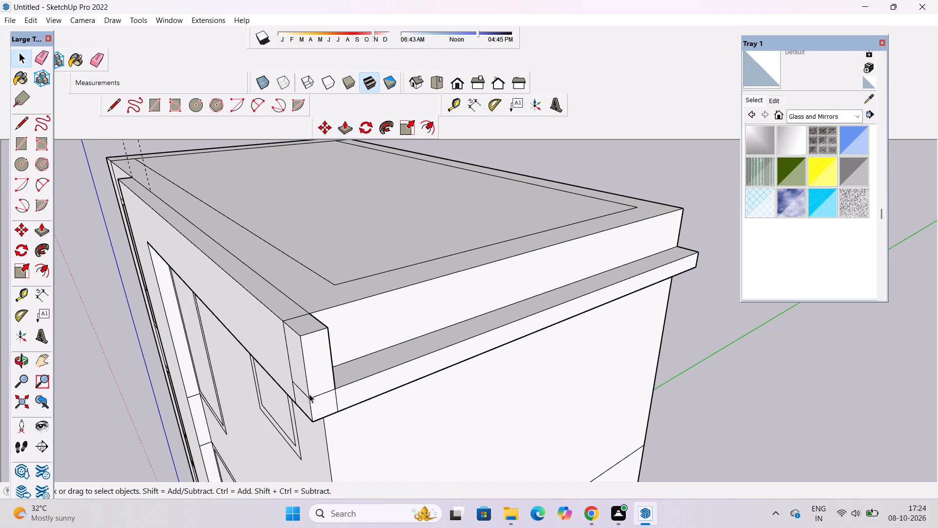
Examine how the upper band meets the side ledge at the roof corner, from the front, side and rear.
key(o)
scroll(334, 320, down, 4)
drag(311, 359, 382, 270)
drag(513, 280, 465, 300)
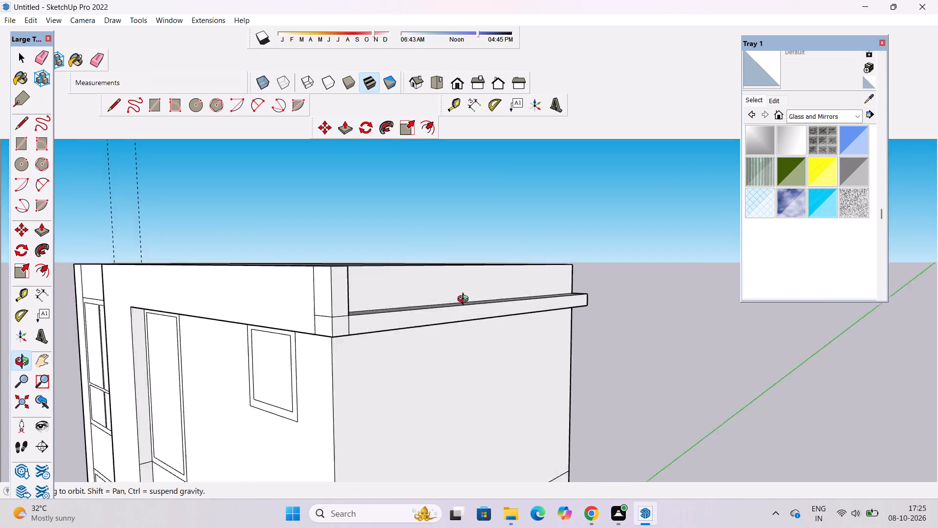
drag(465, 300, 289, 345)
drag(412, 320, 205, 386)
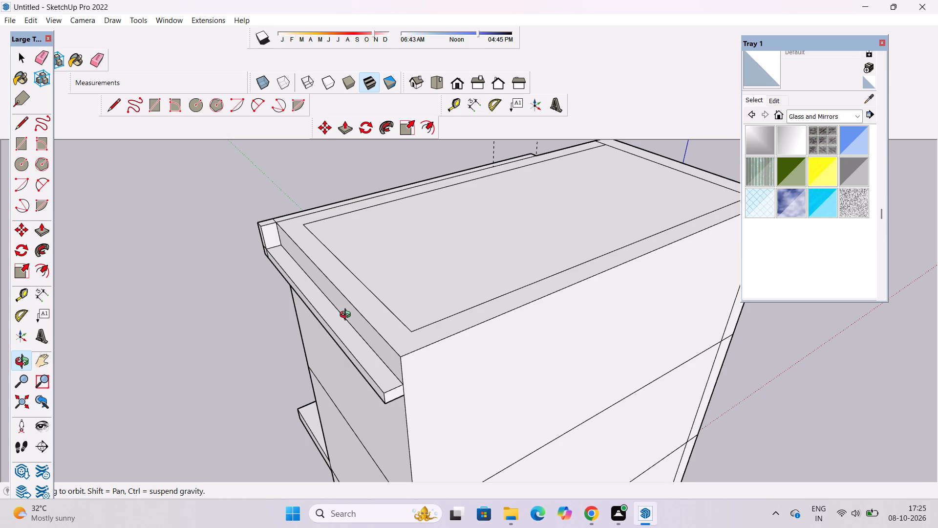
shift+drag(337, 294, 340, 299)
drag(340, 299, 434, 255)
shift+drag(403, 279, 420, 314)
drag(366, 323, 558, 367)
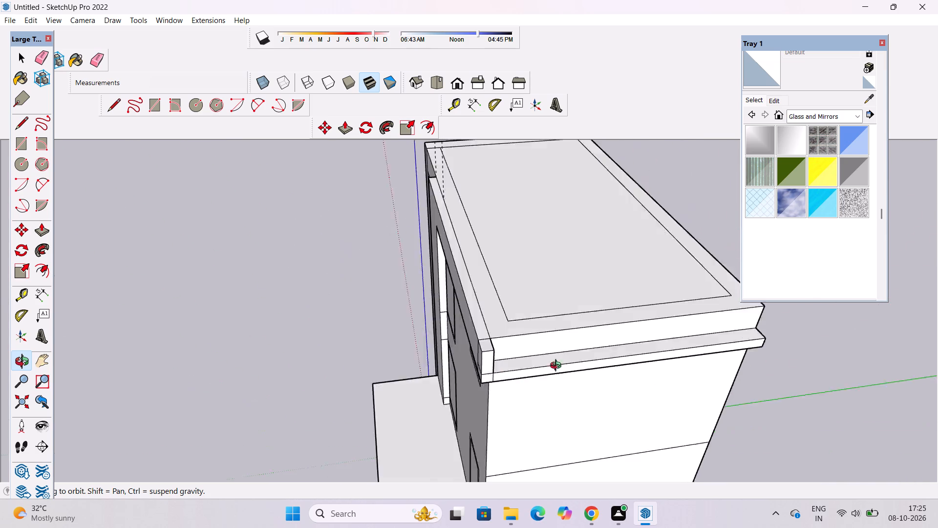
drag(558, 367, 369, 356)
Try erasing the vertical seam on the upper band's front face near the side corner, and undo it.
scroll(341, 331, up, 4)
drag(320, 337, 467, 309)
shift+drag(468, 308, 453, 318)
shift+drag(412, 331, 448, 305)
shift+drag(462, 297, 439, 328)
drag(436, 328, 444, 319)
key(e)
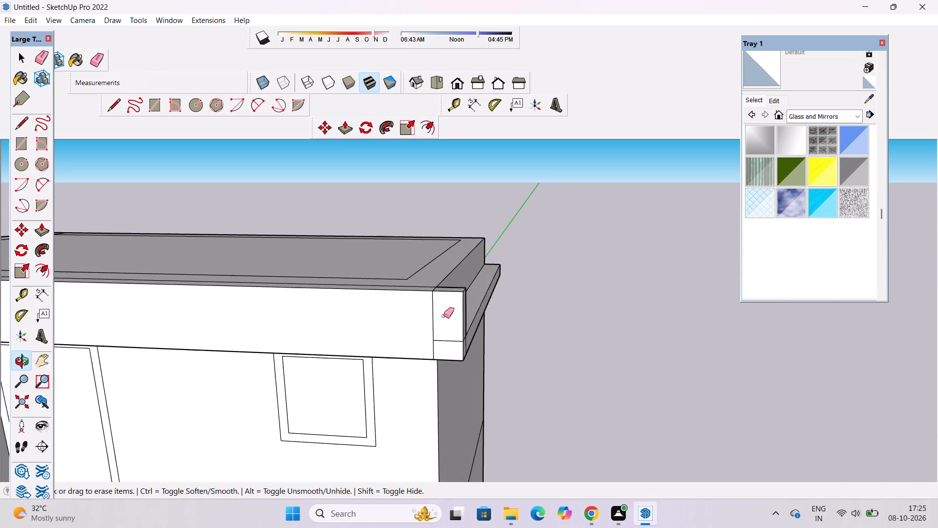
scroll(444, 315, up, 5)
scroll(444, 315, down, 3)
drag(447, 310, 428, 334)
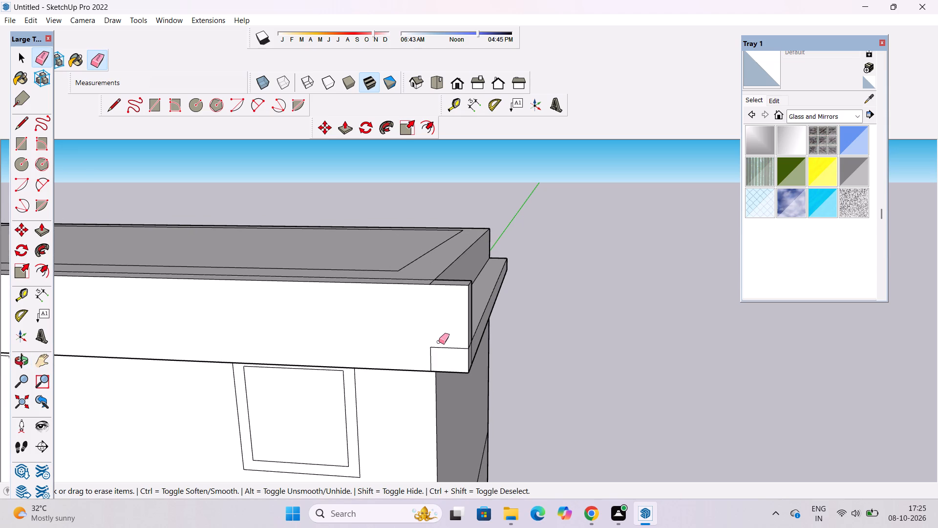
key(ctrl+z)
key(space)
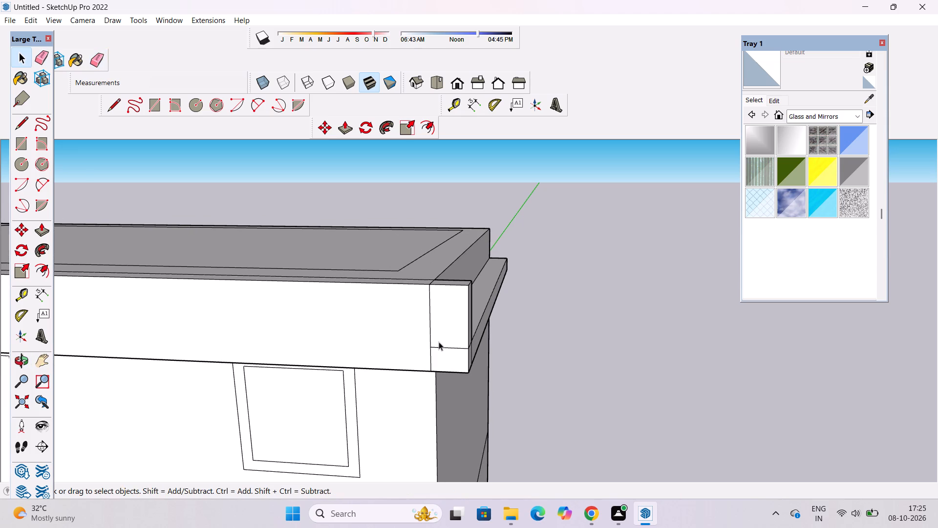
Push/Pull the side ledge's top face upward 5' to make it level with the roof.
text(o)
drag(668, 360, 391, 376)
drag(551, 327, 499, 342)
drag(501, 337, 477, 372)
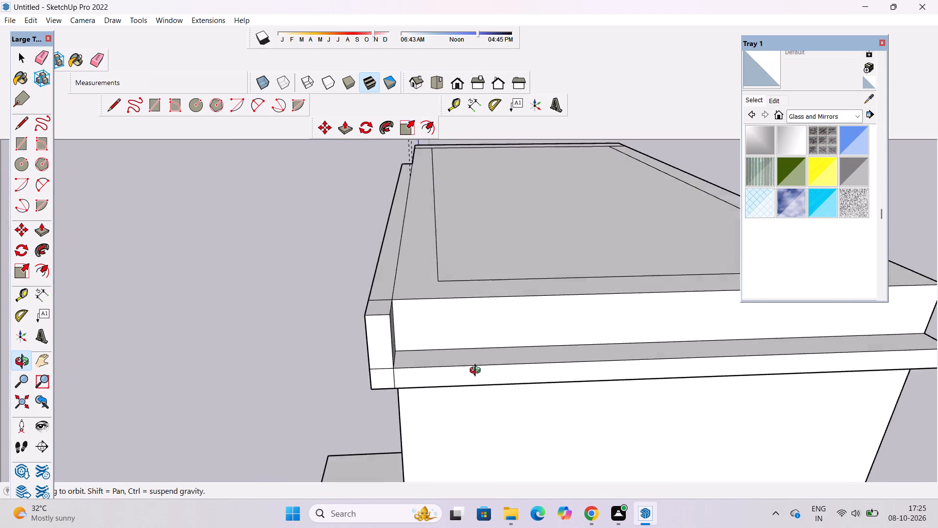
drag(477, 372, 477, 374)
shift+drag(492, 368, 391, 358)
drag(389, 364, 402, 405)
drag(422, 387, 311, 366)
drag(310, 365, 466, 378)
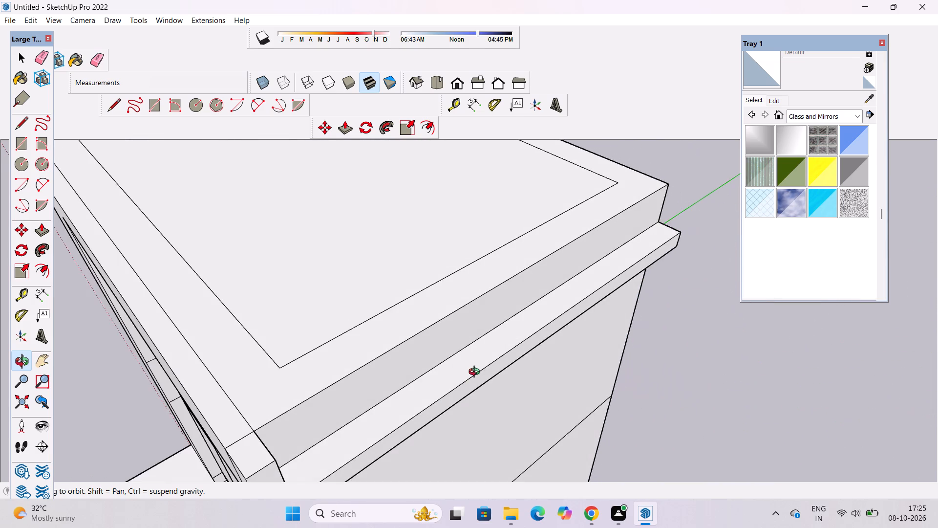
scroll(468, 319, down, 4)
shift+drag(470, 330, 461, 343)
shift+click(457, 346)
key(p)
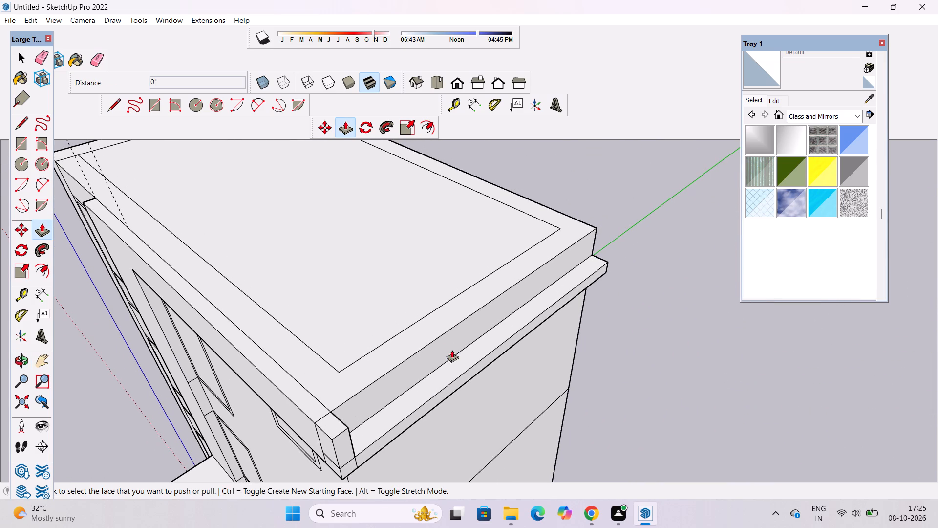
click(445, 375)
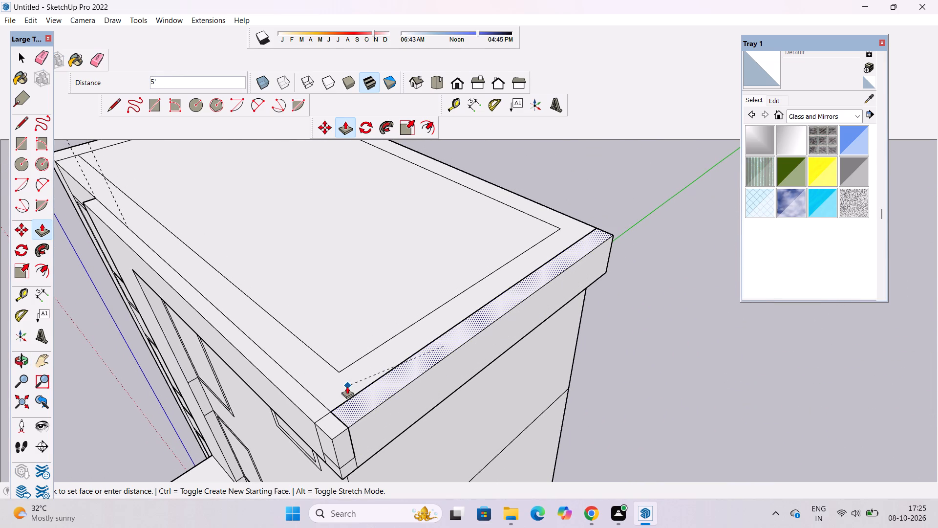
click(329, 409)
key(space)
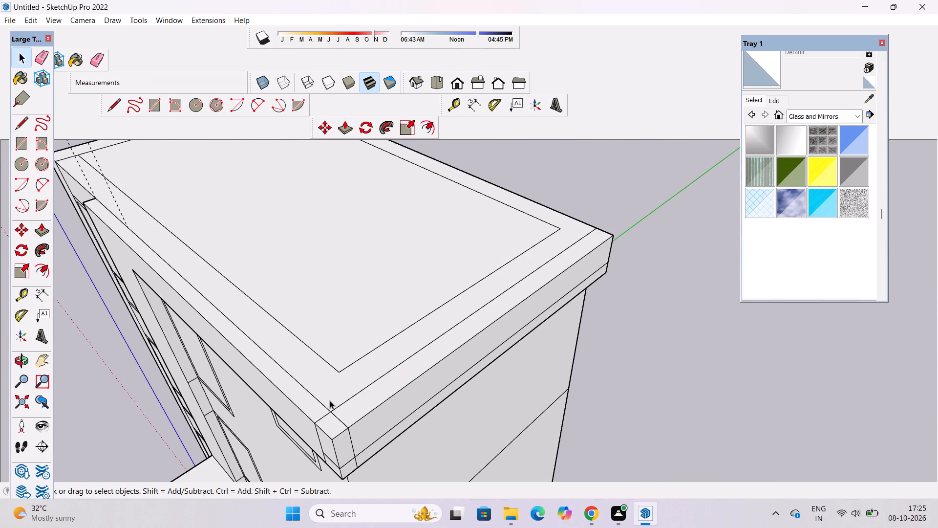
Examine the upper front facade and the filled roof corner from the front and from above.
key(o)
scroll(442, 313, down, 5)
drag(458, 351, 552, 227)
scroll(520, 233, down, 3)
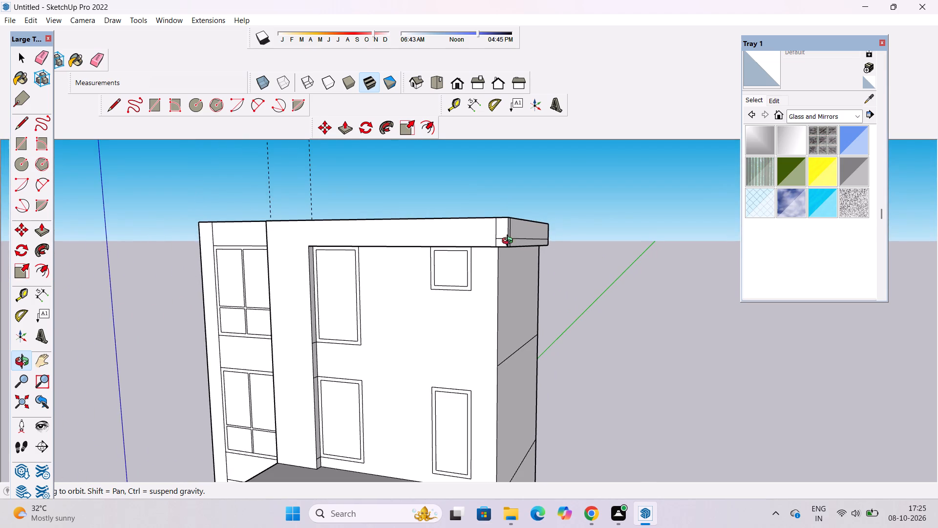
shift+drag(398, 268, 452, 268)
drag(452, 268, 582, 317)
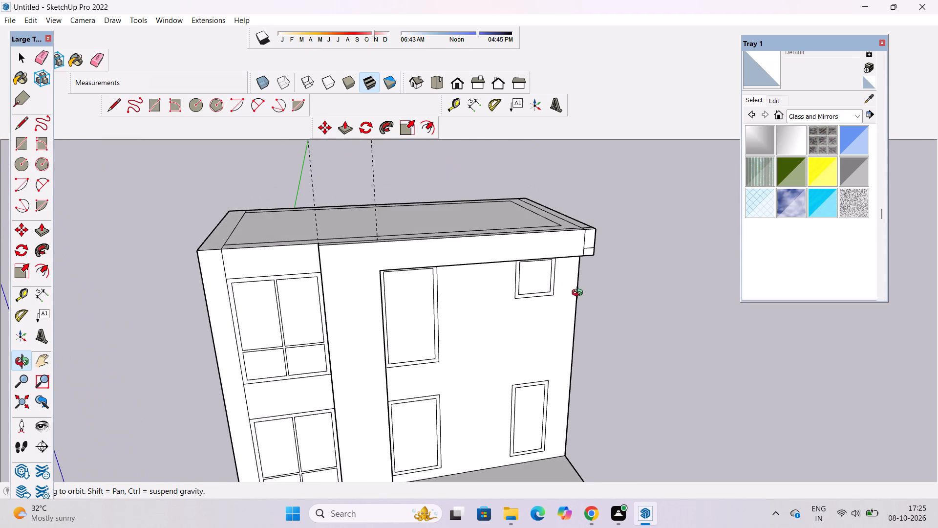
shift+drag(559, 289, 566, 324)
drag(545, 304, 554, 342)
drag(548, 332, 532, 276)
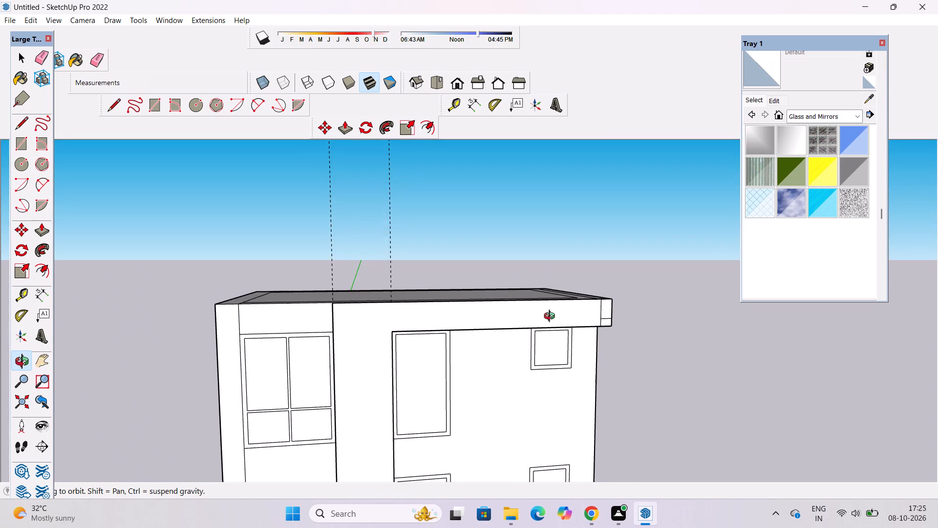
drag(560, 323, 538, 325)
shift+click(530, 327)
drag(534, 320, 518, 373)
Erase the short leftover edges at the roof's front corner, on the top face and on the end of the front band.
scroll(439, 311, up, 3)
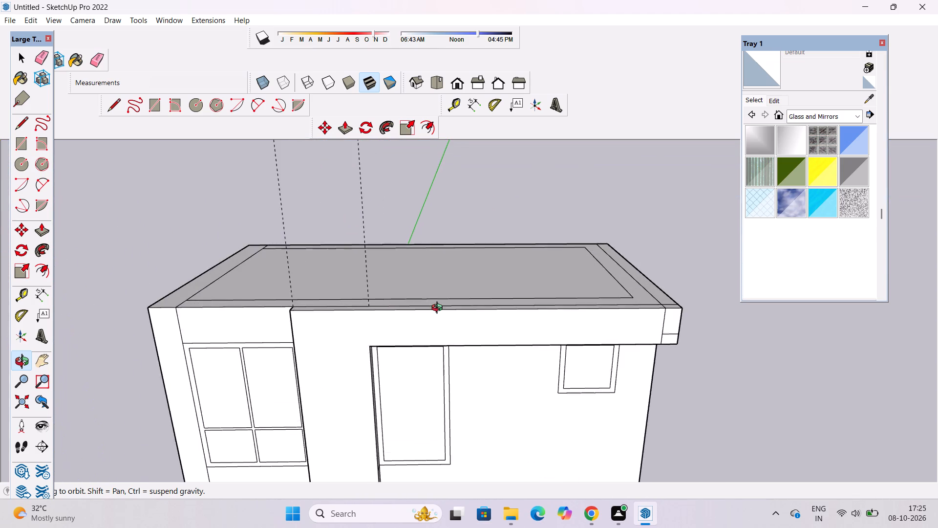
drag(438, 312, 431, 360)
drag(431, 361, 385, 366)
shift+scroll(671, 296, up, 3)
shift+drag(604, 307, 664, 308)
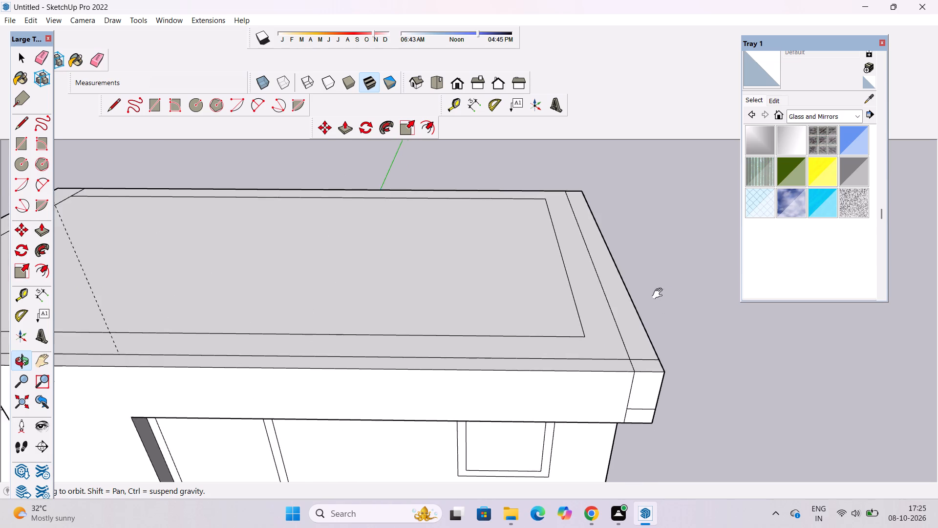
shift+scroll(659, 294, down, 3)
drag(652, 304, 565, 330)
shift+drag(562, 338, 565, 378)
shift+drag(563, 381, 546, 389)
scroll(544, 372, up, 2)
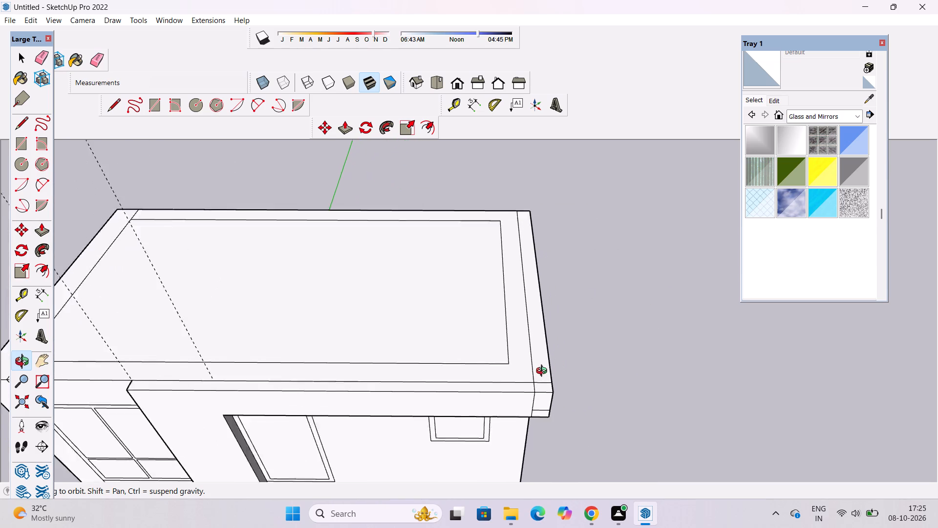
scroll(544, 372, up, 2)
key(e)
scroll(539, 373, up, 4)
drag(540, 381, 522, 403)
scroll(535, 310, down, 2)
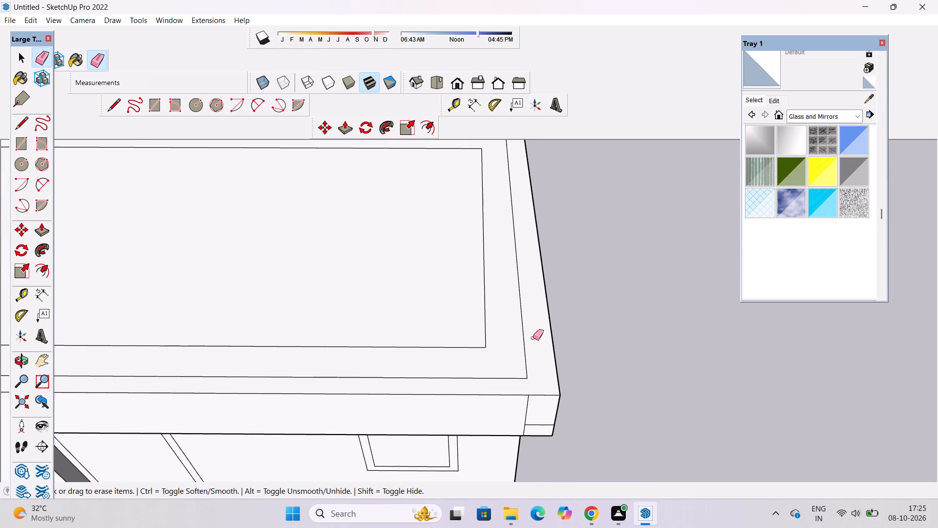
scroll(533, 338, down, 1)
scroll(520, 422, up, 2)
drag(537, 410, 539, 419)
Erase the two dashed guide lines crossing the roof above the projecting vertical strip.
scroll(607, 382, down, 6)
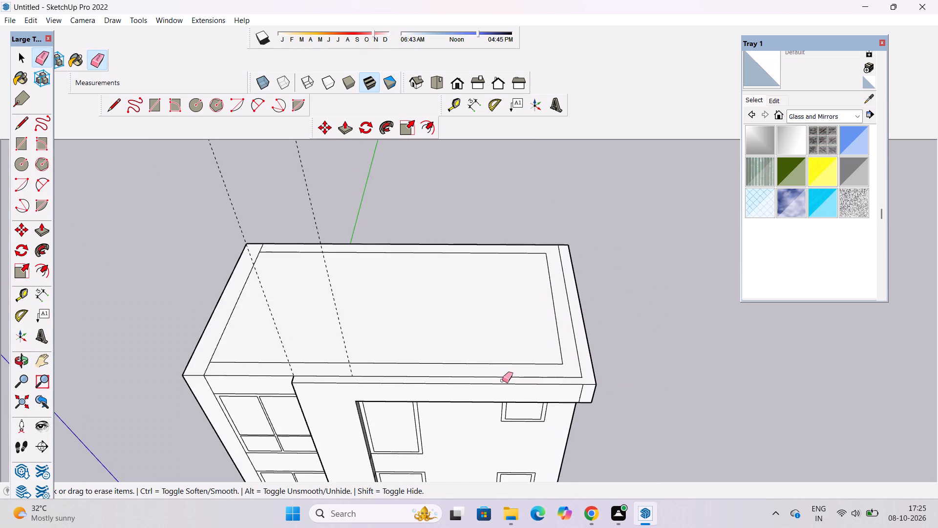
scroll(477, 380, up, 2)
scroll(398, 308, up, 1)
drag(362, 255, 341, 294)
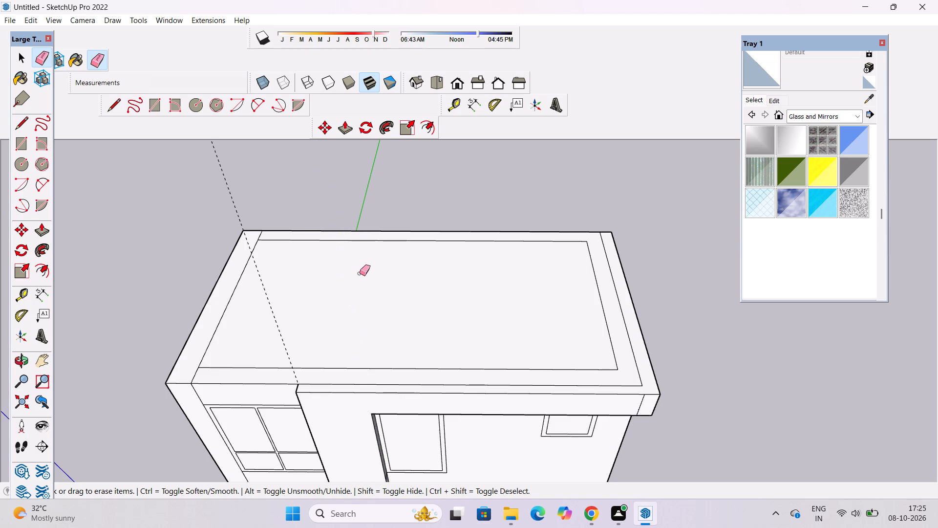
drag(355, 273, 272, 326)
key(space)
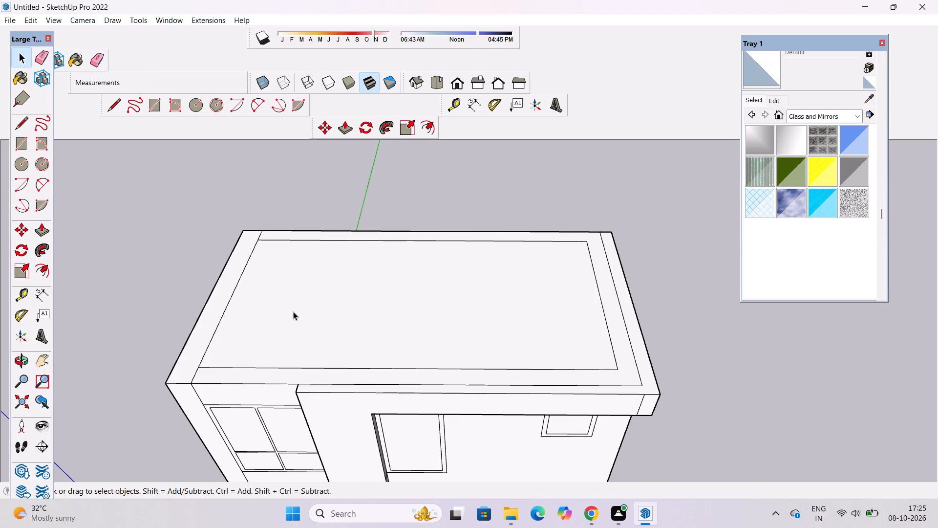
Erase the leftover vertical and horizontal edges on the roof band's side face and the vertical edge on its front beside the corner.
key(o)
scroll(292, 309, down, 4)
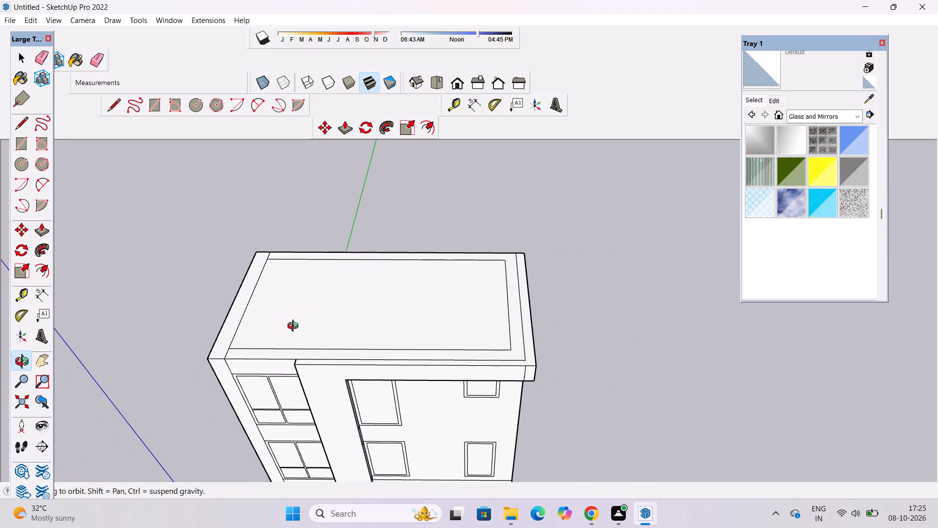
drag(295, 328, 343, 238)
scroll(343, 238, down, 5)
drag(368, 367, 303, 285)
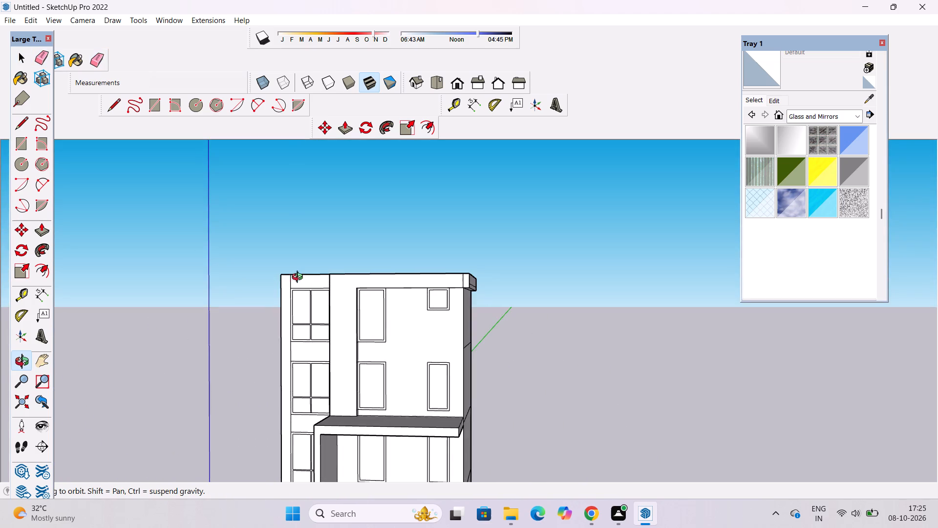
drag(357, 318, 263, 321)
scroll(496, 278, up, 4)
drag(481, 284, 448, 287)
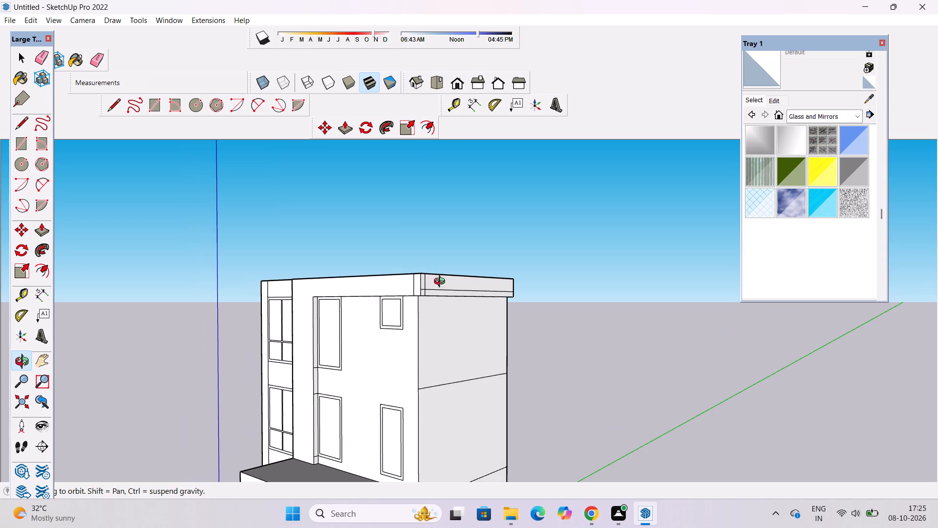
click(102, 64)
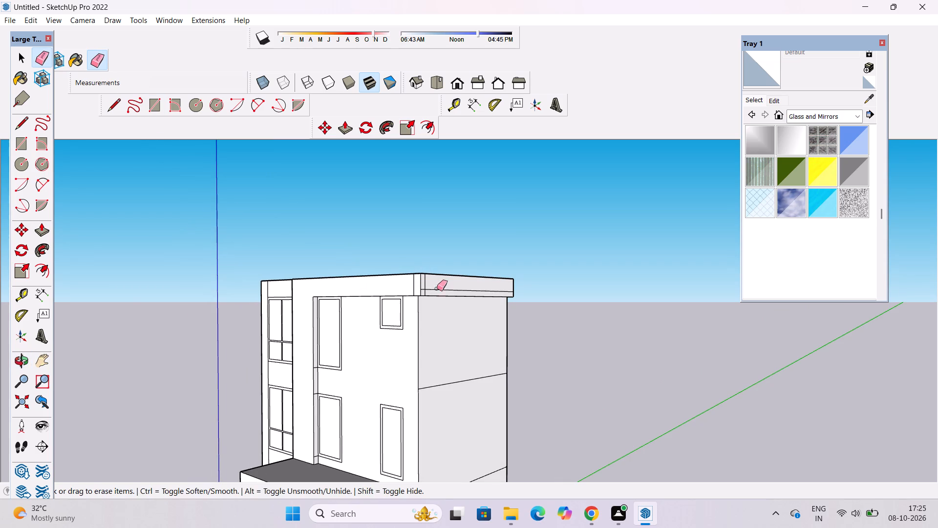
scroll(439, 280, up, 9)
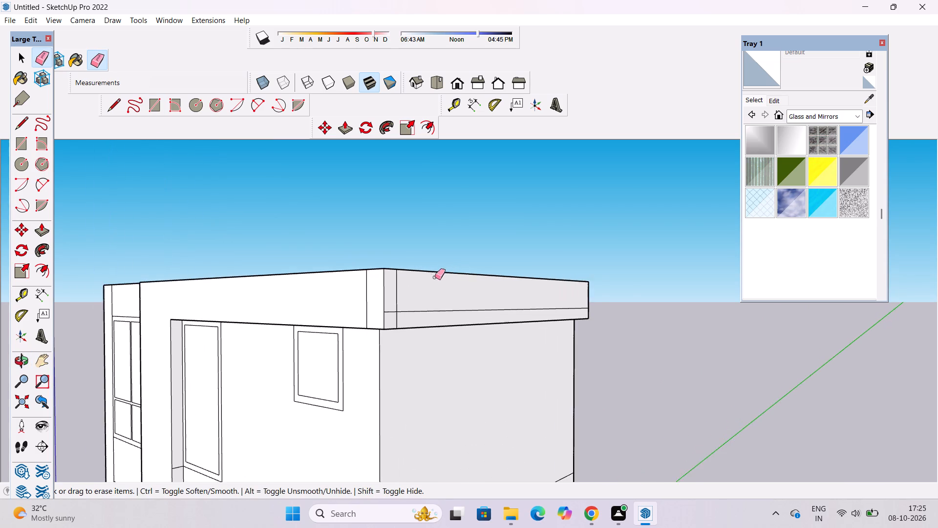
scroll(408, 289, up, 3)
drag(406, 291, 394, 318)
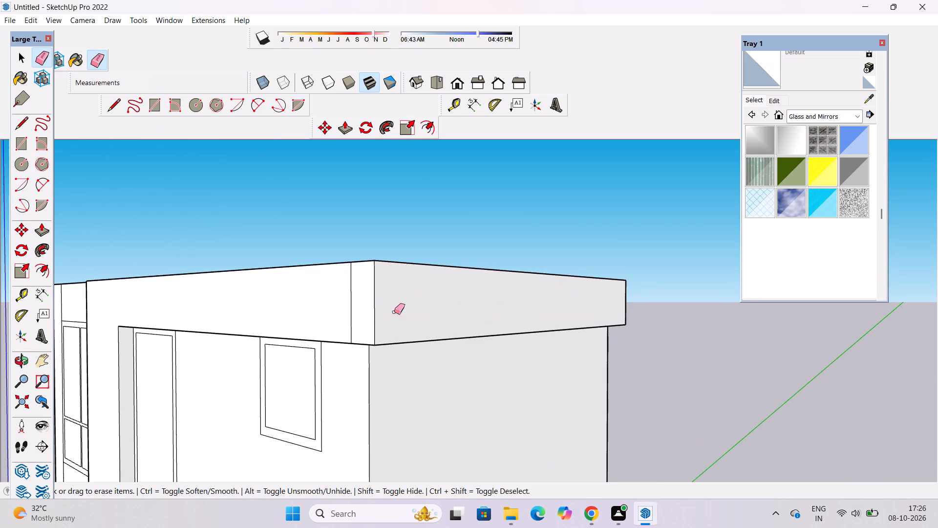
drag(362, 283, 341, 303)
drag(342, 301, 351, 318)
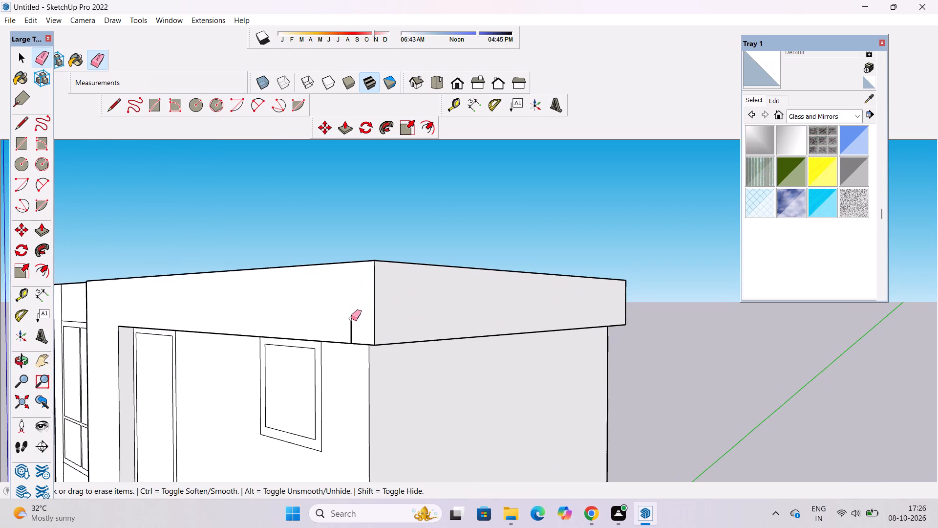
drag(351, 318, 353, 326)
key(space)
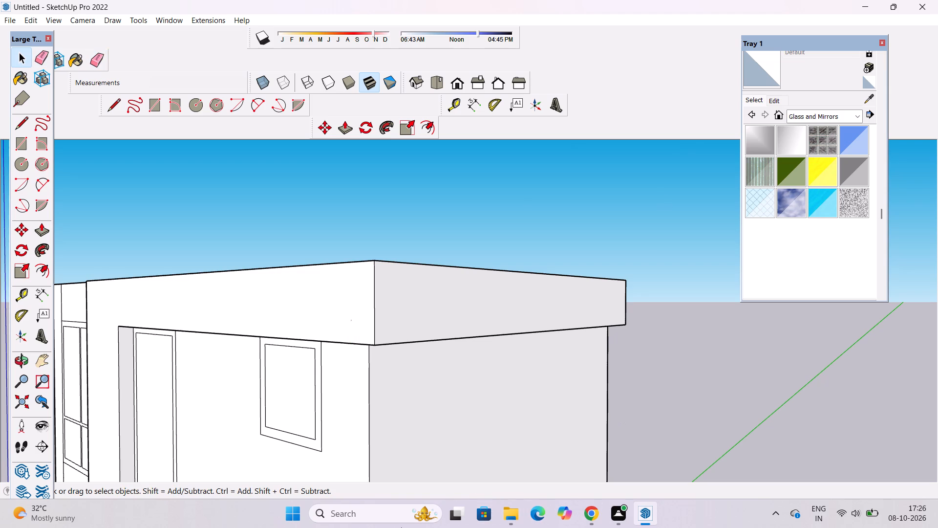
Erase the two short leftover edges on the underside of the projecting band at the building's front corner.
key(o)
drag(473, 410, 438, 293)
shift+drag(421, 290, 524, 396)
scroll(375, 363, up, 3)
shift+drag(365, 368, 434, 348)
drag(425, 352, 472, 323)
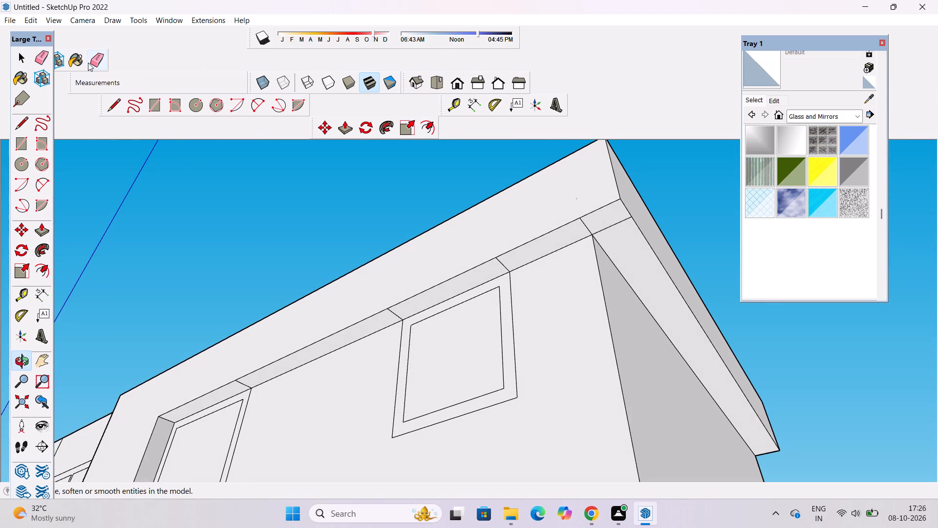
click(97, 56)
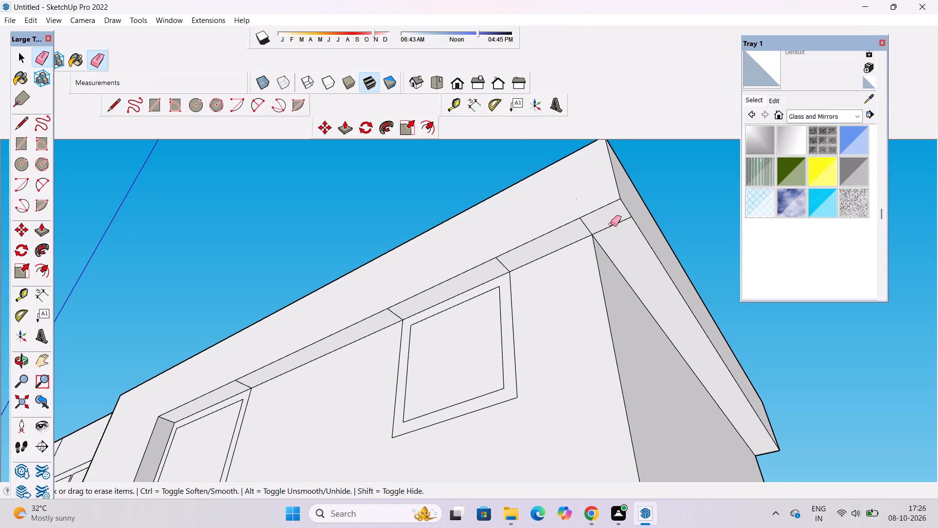
drag(611, 224, 616, 229)
click(593, 220)
click(584, 223)
Erase the three short edges crossing the band's underside above the small window and the tall window, undoing any stray erasures.
drag(556, 234, 496, 258)
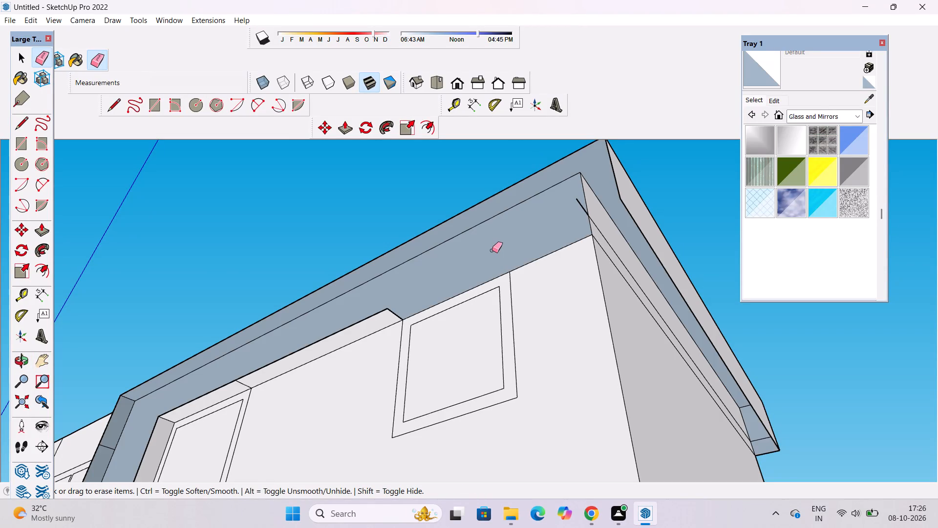
key(ctrl+z)
drag(514, 262, 503, 267)
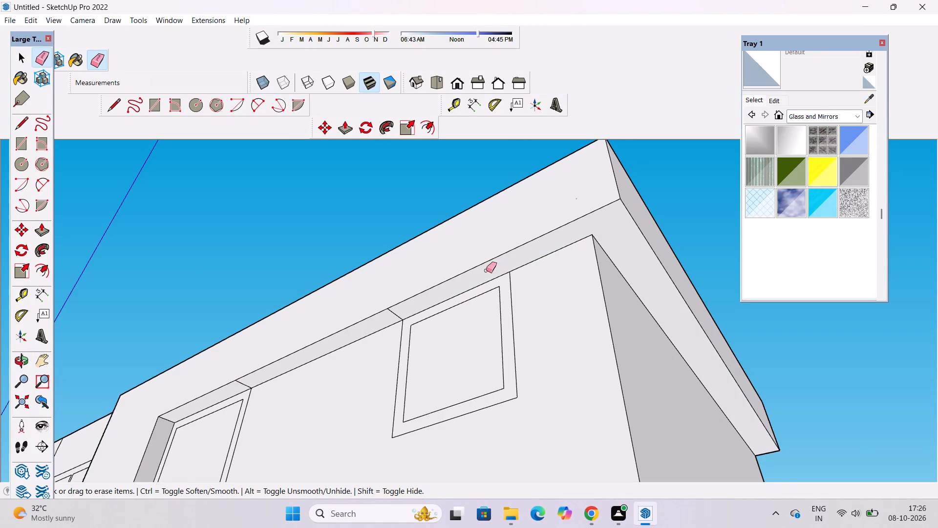
drag(457, 284, 384, 309)
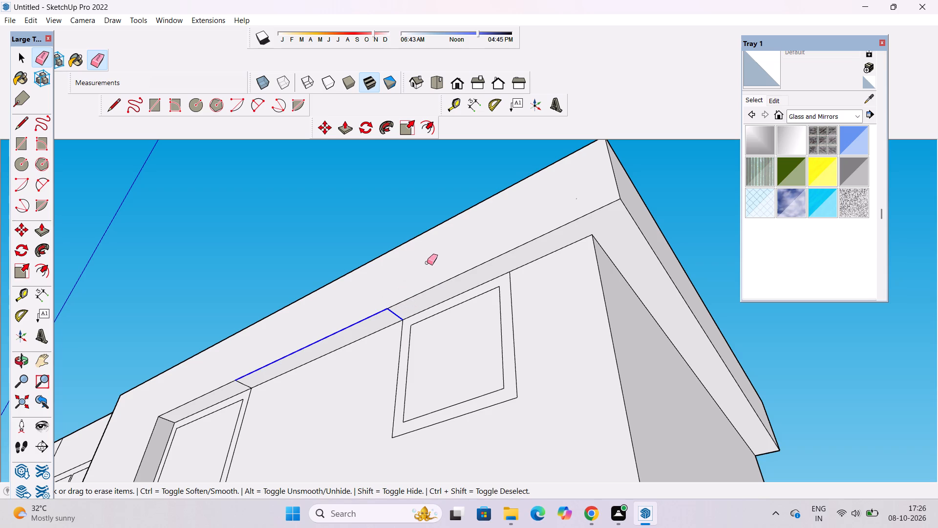
key(ctrl+z)
scroll(347, 334, up, 8)
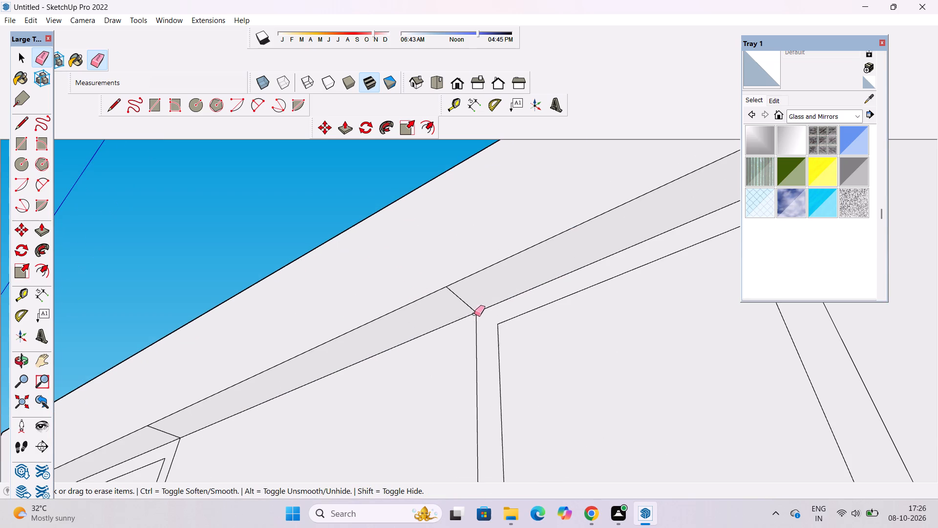
drag(483, 293, 475, 297)
scroll(494, 194, down, 5)
scroll(246, 382, up, 3)
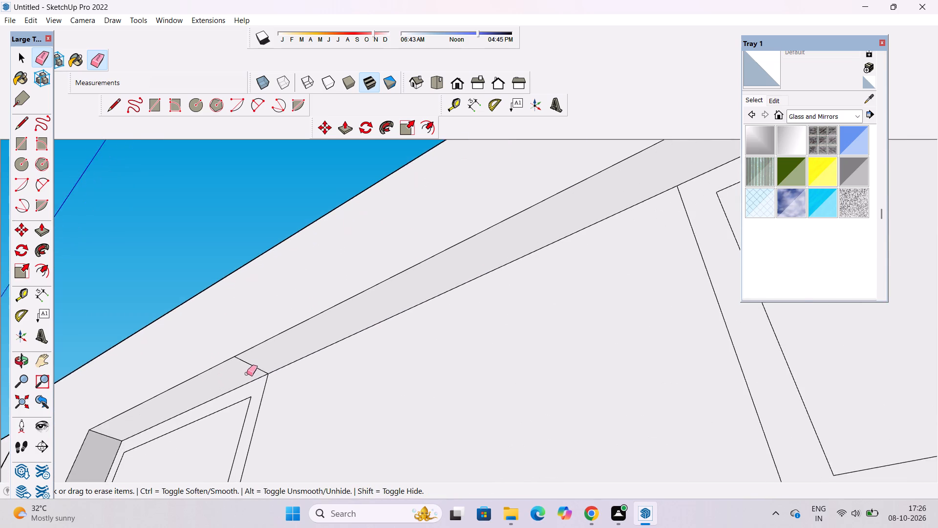
scroll(247, 374, up, 5)
drag(258, 352, 248, 363)
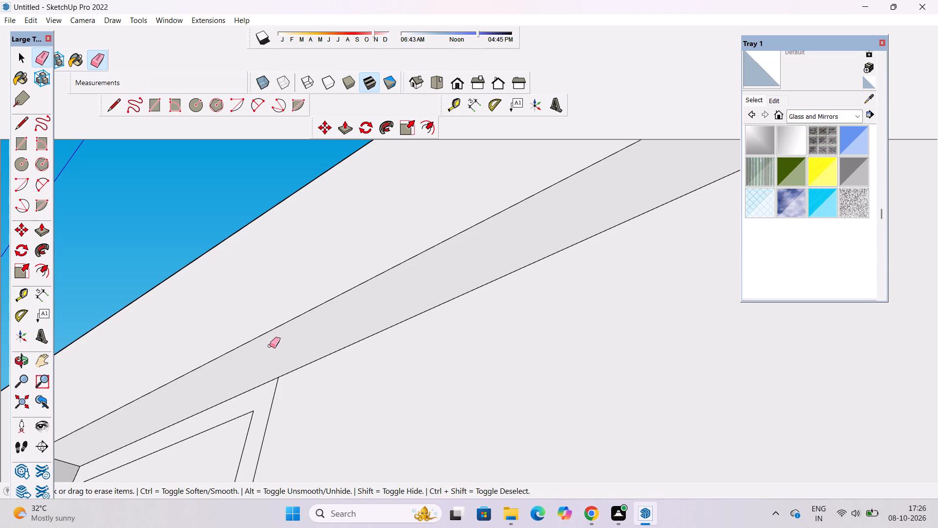
scroll(253, 320, down, 2)
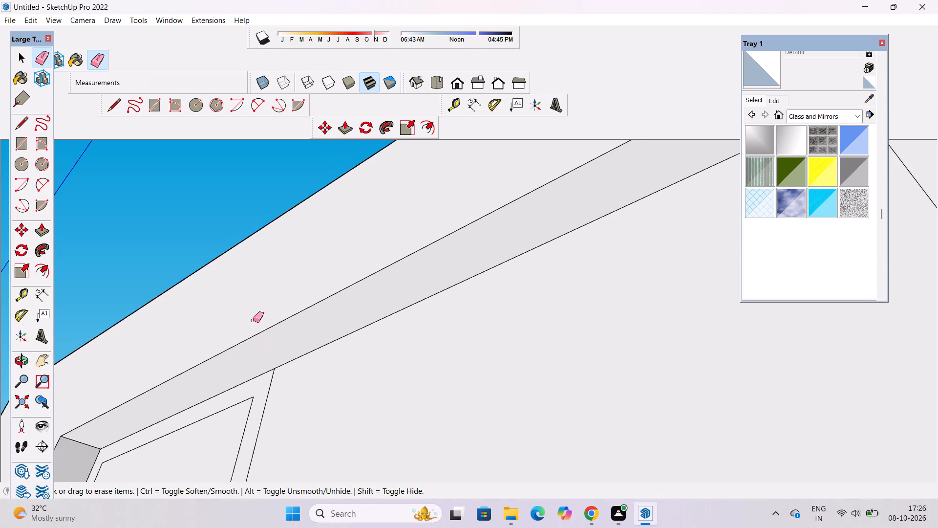
scroll(253, 320, up, 3)
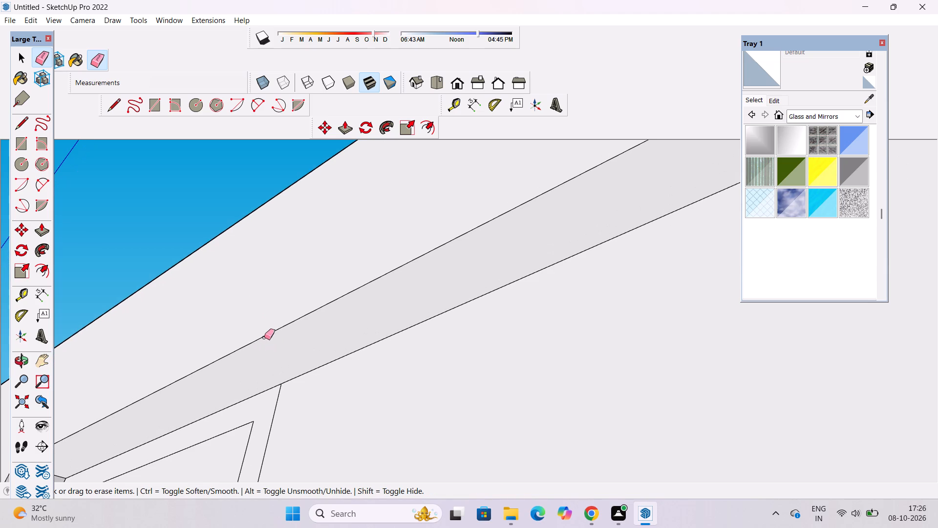
Examine the band's underside, the side corner and the upper front facade from the front and from below.
key(o)
scroll(354, 282, down, 4)
drag(354, 289, 378, 351)
shift+drag(378, 350, 337, 264)
scroll(323, 238, down, 6)
drag(322, 318, 539, 388)
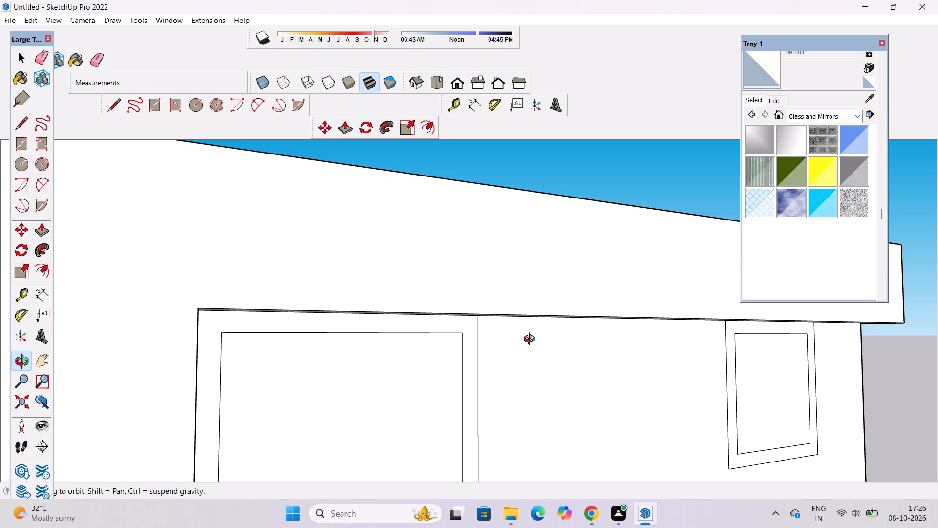
shift+drag(488, 348, 435, 363)
scroll(460, 281, down, 6)
shift+drag(530, 408, 527, 400)
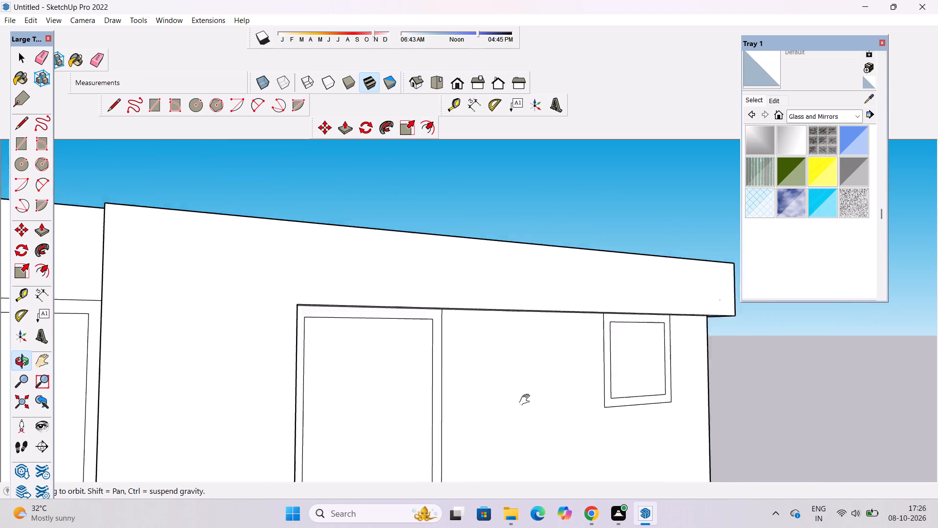
shift+drag(527, 400, 487, 279)
drag(549, 292, 433, 294)
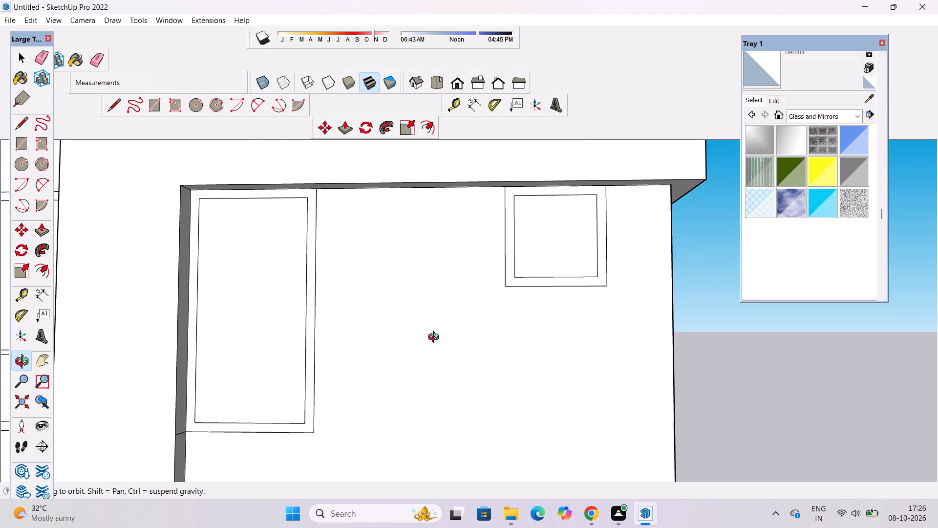
drag(450, 351, 414, 250)
shift+drag(413, 255, 413, 309)
scroll(412, 298, down, 5)
drag(374, 340, 293, 367)
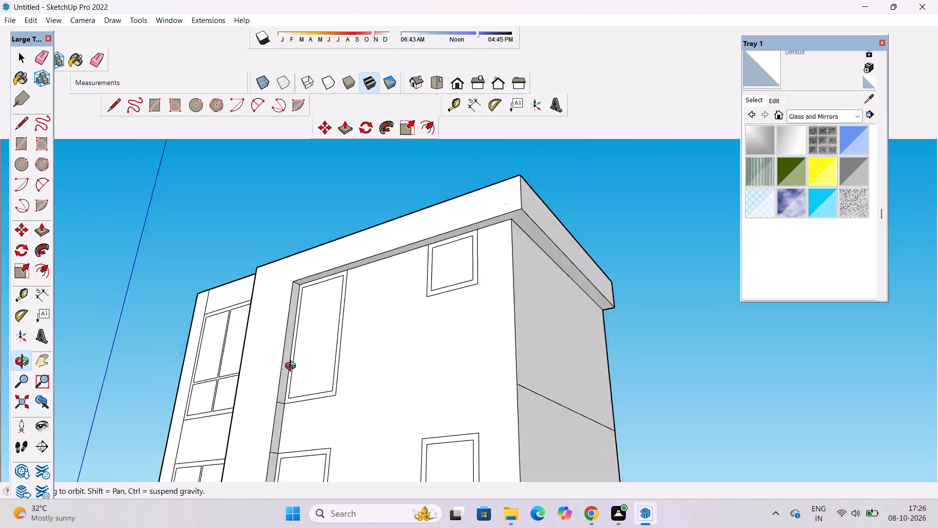
Erase the three short edges crossing the projecting vertical strip's inner side face, level with the adjacent windows' top and bottom edges.
drag(293, 367, 225, 505)
shift+drag(326, 398, 321, 340)
shift+scroll(324, 333, up, 4)
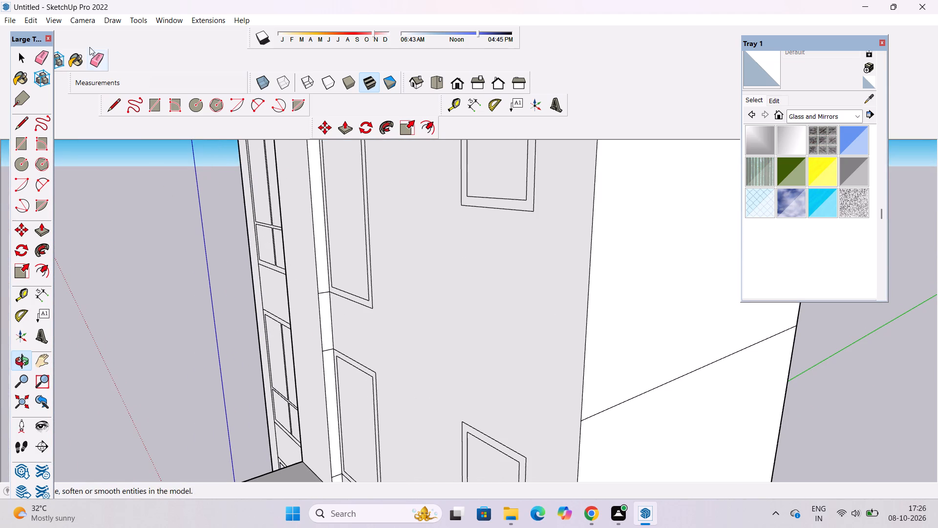
click(95, 67)
scroll(309, 310, up, 3)
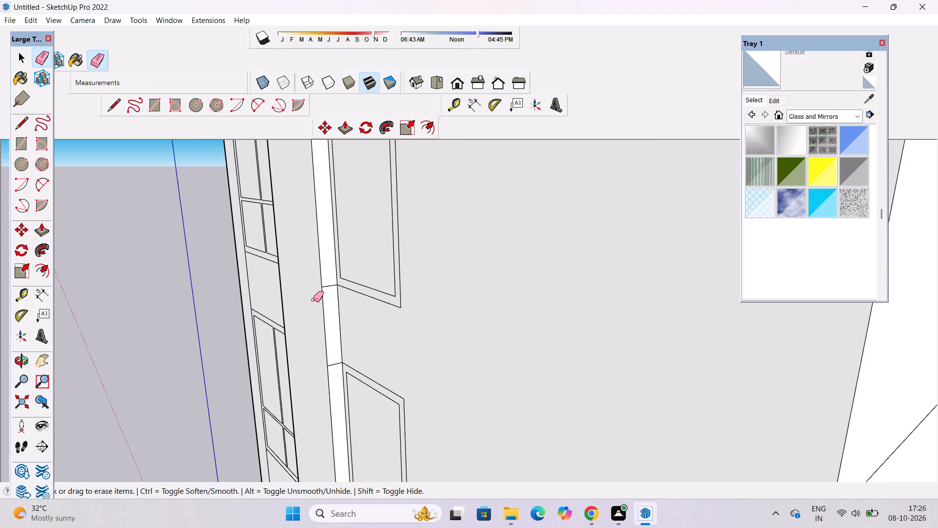
scroll(313, 300, up, 7)
drag(340, 264, 341, 274)
scroll(313, 218, down, 6)
scroll(355, 394, up, 2)
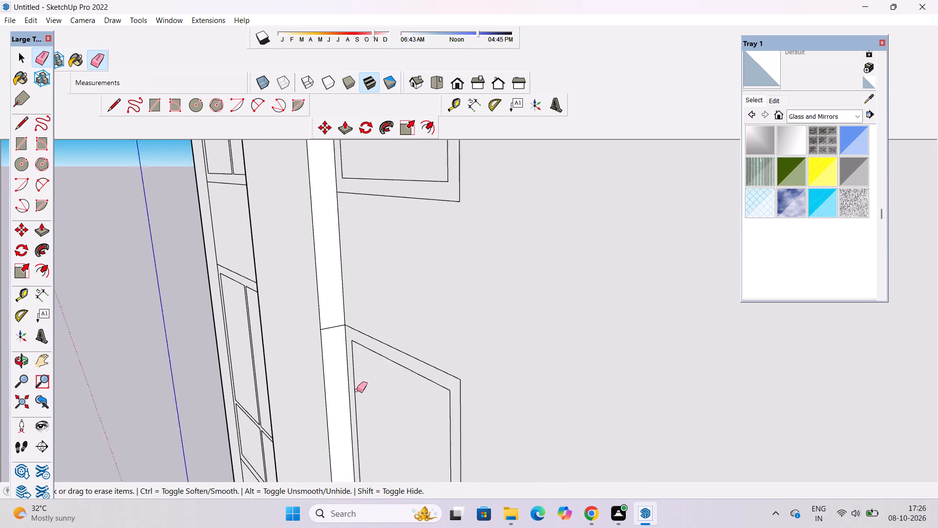
scroll(357, 390, up, 3)
drag(323, 295, 327, 332)
scroll(321, 276, down, 11)
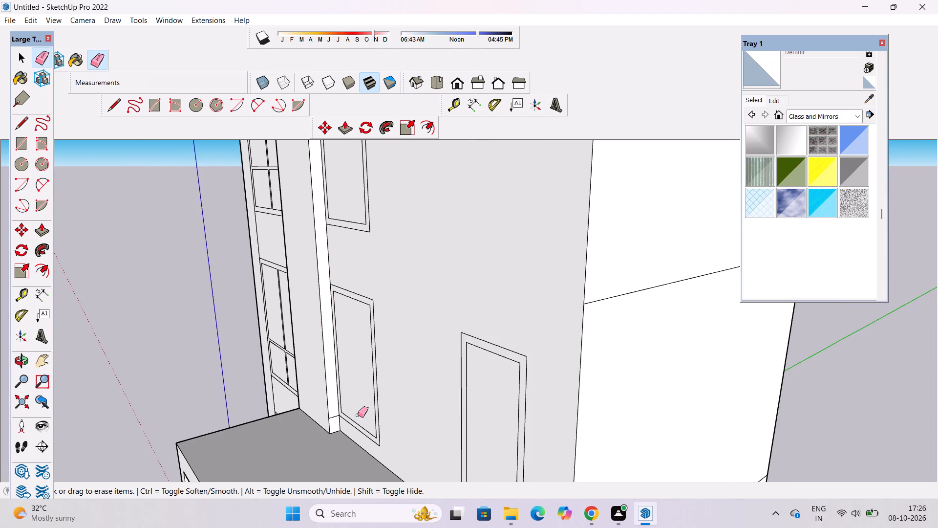
scroll(373, 453, up, 5)
scroll(337, 420, up, 8)
drag(293, 374, 293, 380)
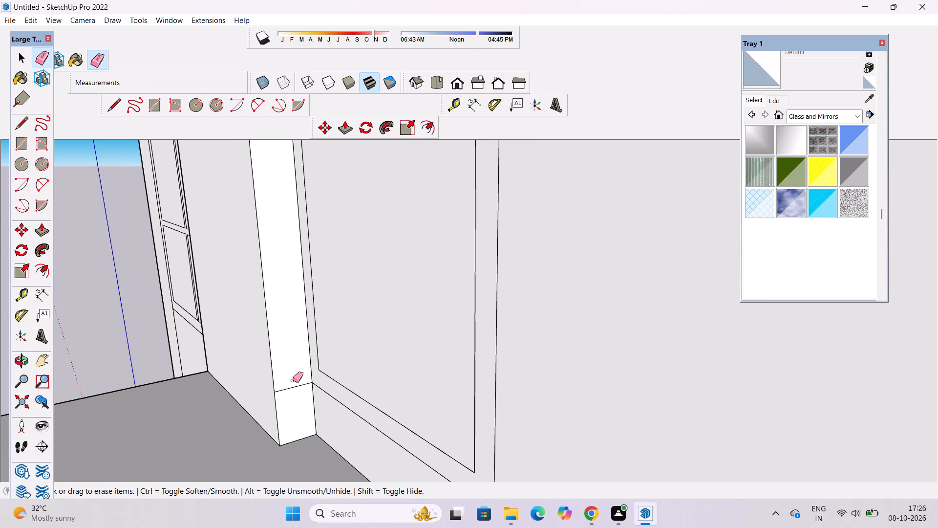
drag(293, 380, 294, 389)
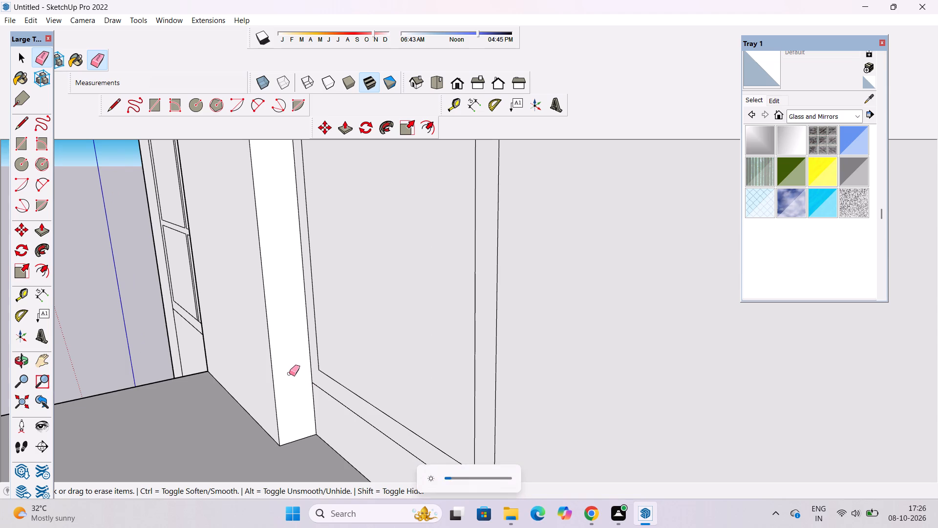
key(space)
Examine the front facade around the vertical strip, windows and entrance canopy, from close up and from above.
text(o)
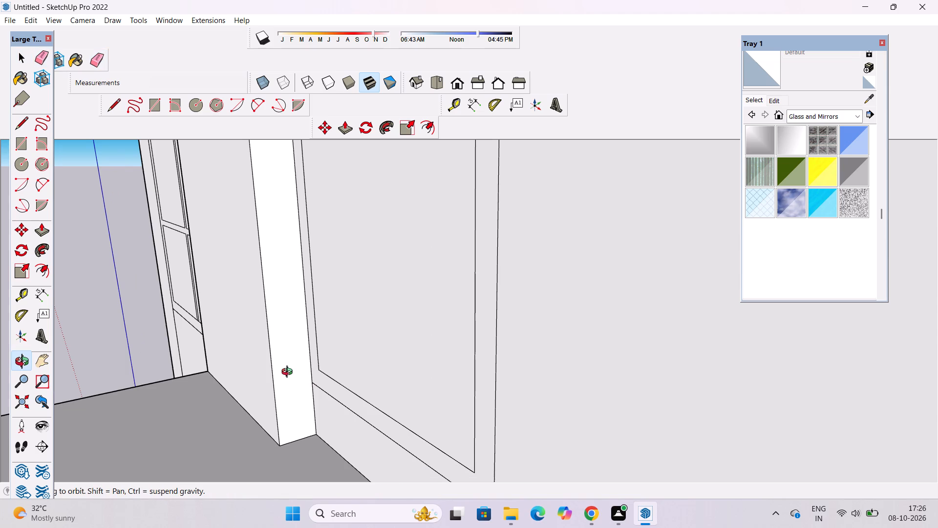
scroll(318, 412, down, 4)
drag(285, 412, 378, 369)
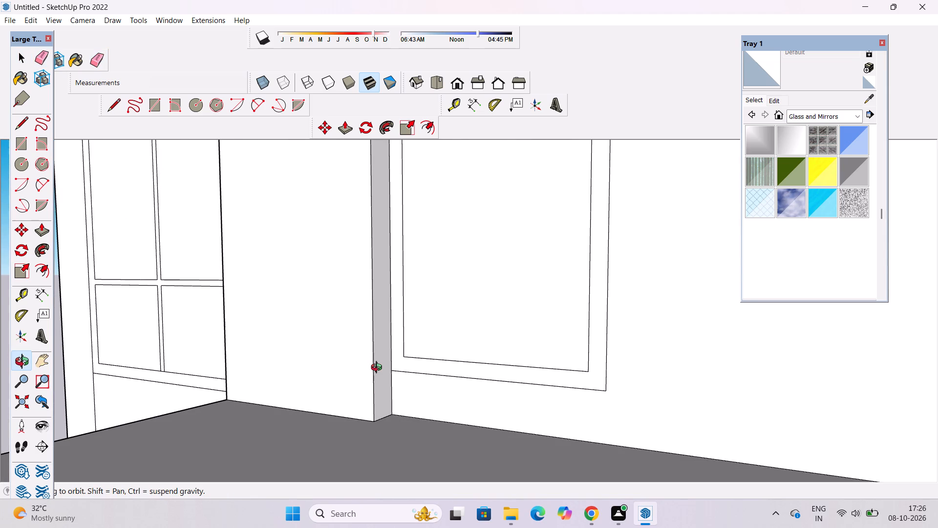
scroll(379, 368, down, 6)
drag(375, 393, 442, 373)
scroll(308, 408, down, 3)
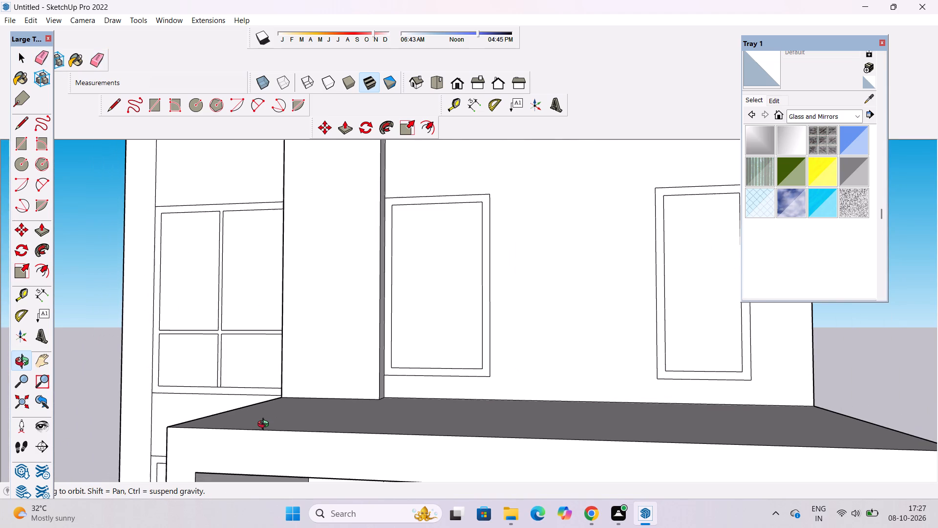
scroll(262, 409, down, 5)
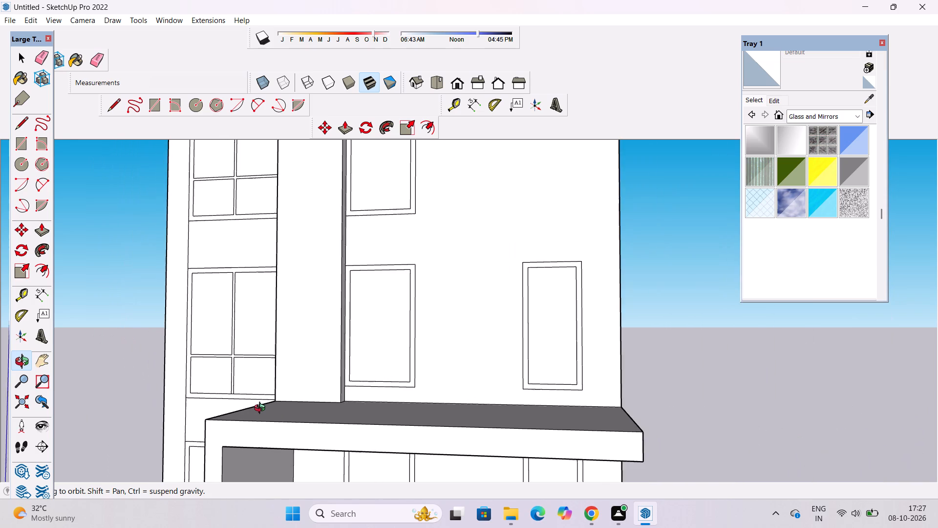
drag(267, 410, 318, 422)
shift+drag(318, 424, 319, 403)
drag(320, 404, 327, 416)
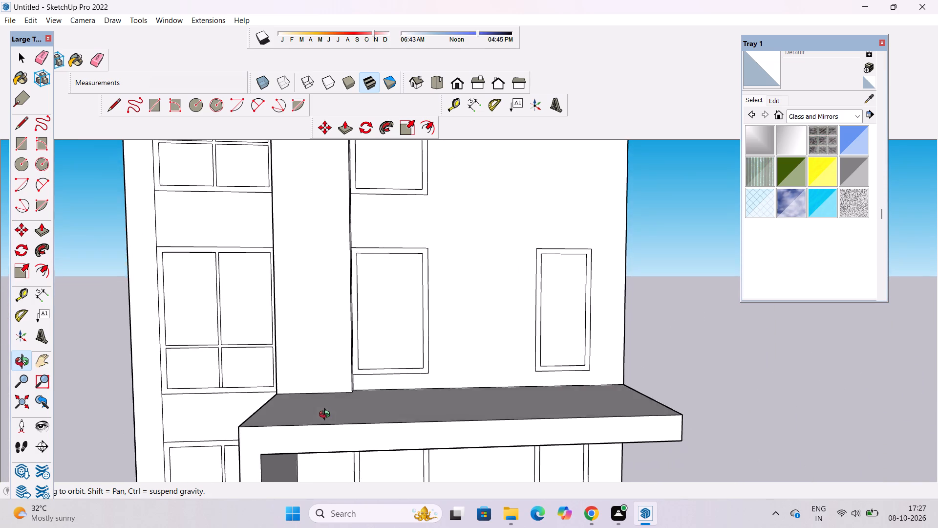
drag(327, 416, 329, 418)
scroll(330, 418, down, 5)
drag(330, 418, 370, 472)
drag(371, 474, 334, 476)
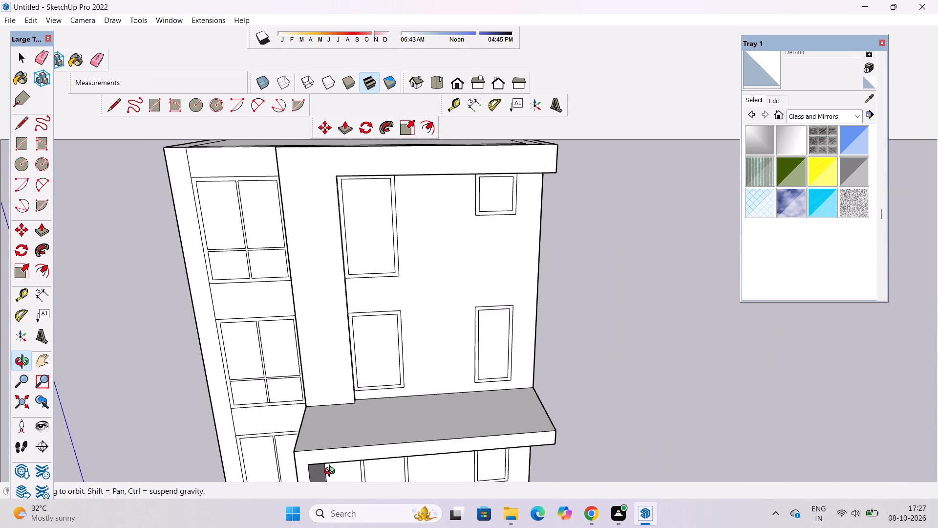
Examine the canopy slab's top surface and the base of the projecting vertical strip above it.
drag(387, 462, 359, 461)
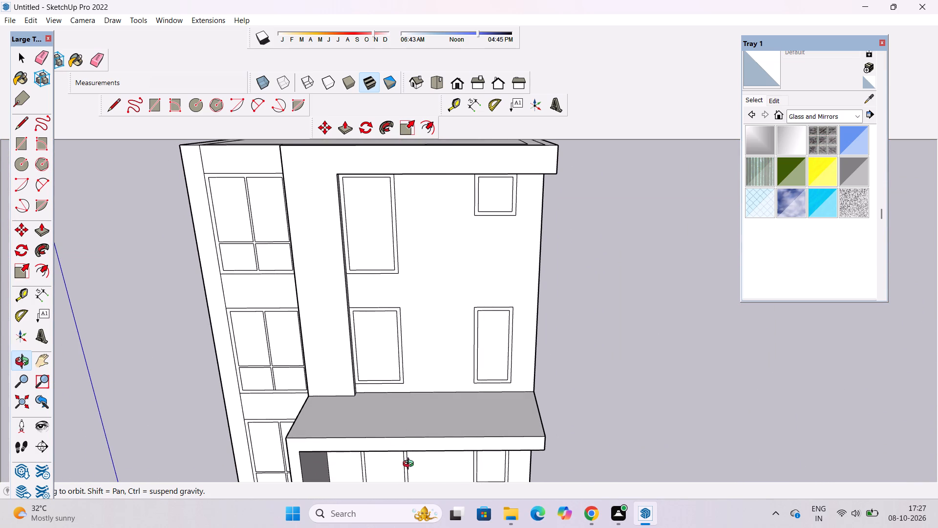
shift+drag(396, 454, 398, 466)
drag(398, 466, 398, 471)
scroll(384, 461, up, 1)
scroll(384, 461, down, 2)
scroll(384, 461, up, 2)
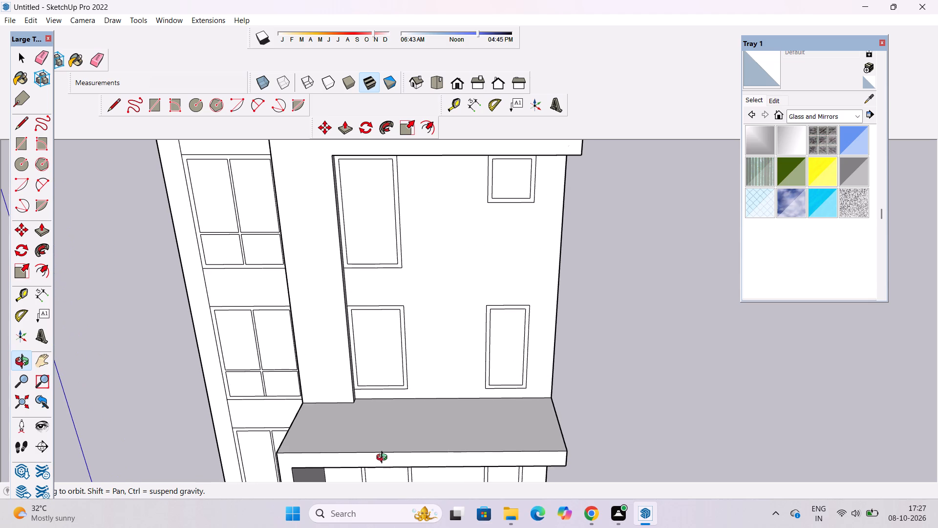
scroll(384, 459, down, 3)
scroll(384, 459, up, 3)
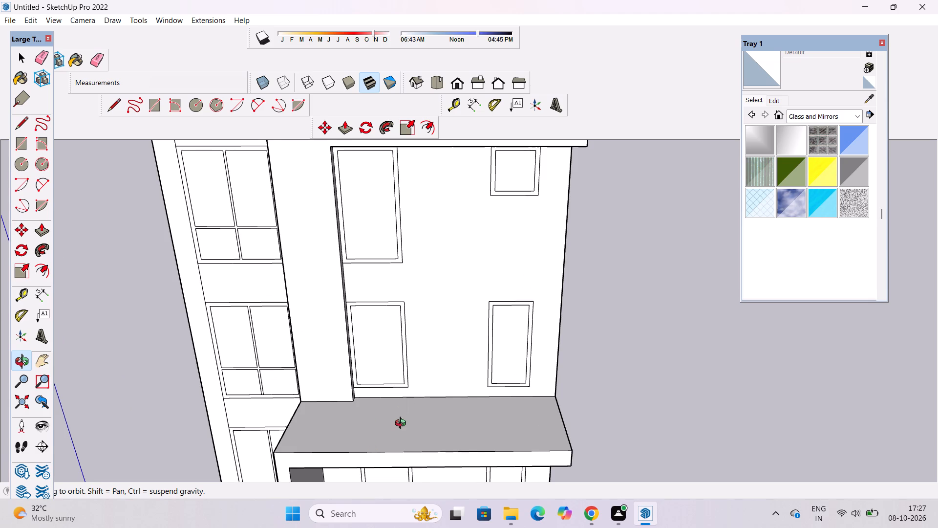
drag(405, 424, 457, 428)
shift+drag(458, 428, 448, 371)
drag(348, 420, 278, 428)
shift+drag(293, 412, 304, 448)
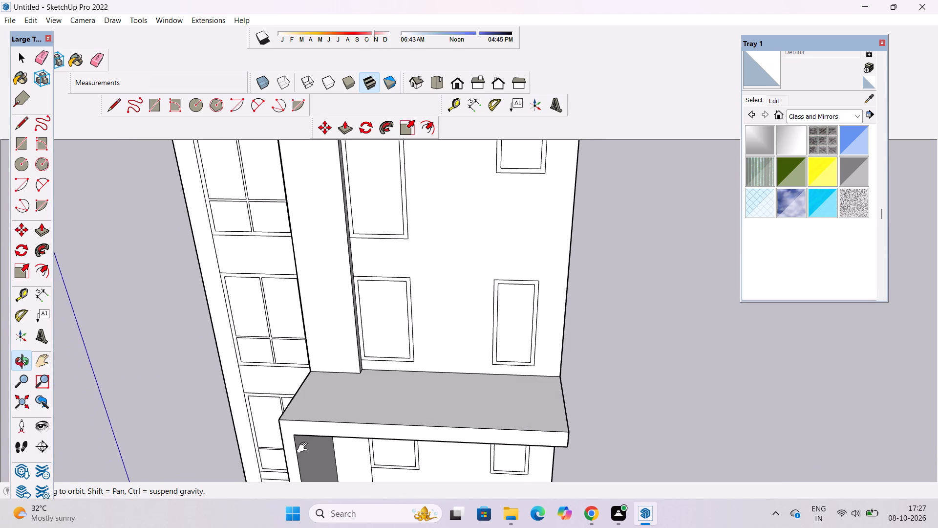
scroll(316, 426, up, 3)
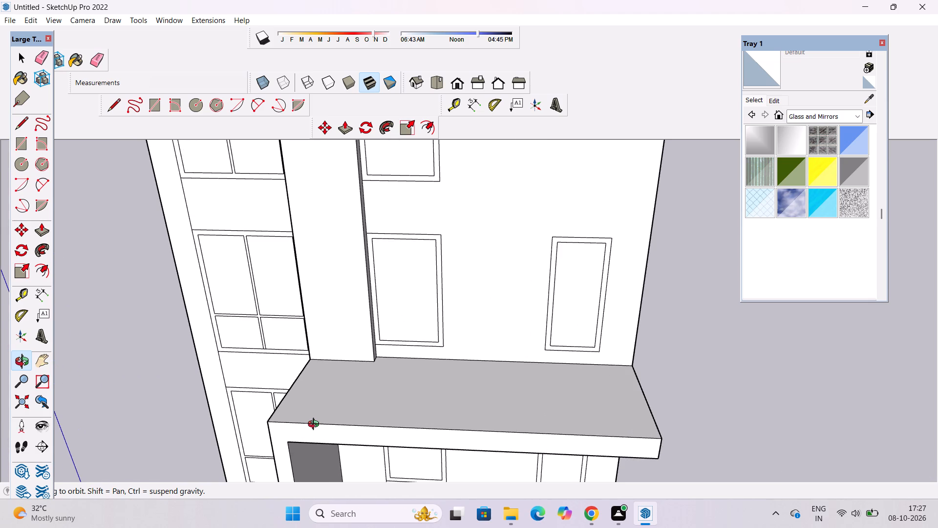
shift+drag(316, 423, 320, 383)
drag(320, 383, 323, 369)
shift+drag(323, 367, 323, 383)
shift+drag(323, 383, 326, 396)
shift+drag(326, 396, 334, 393)
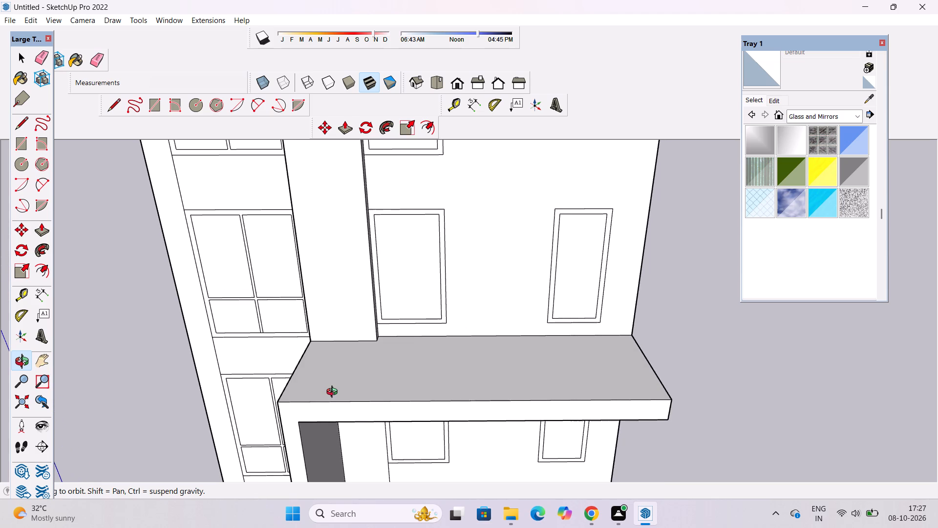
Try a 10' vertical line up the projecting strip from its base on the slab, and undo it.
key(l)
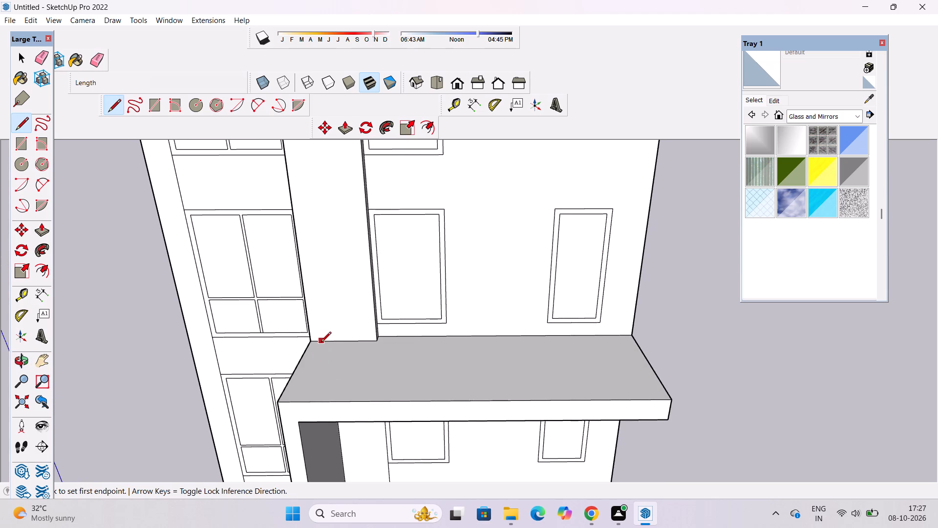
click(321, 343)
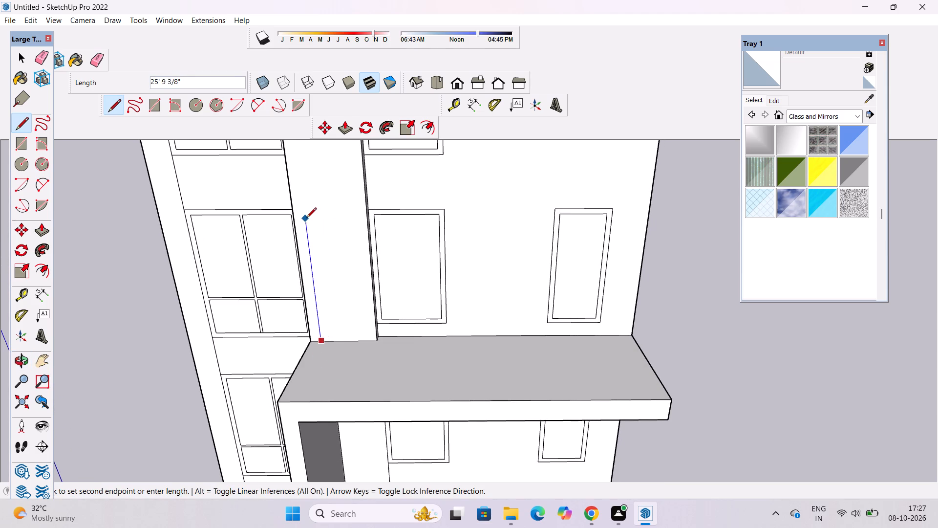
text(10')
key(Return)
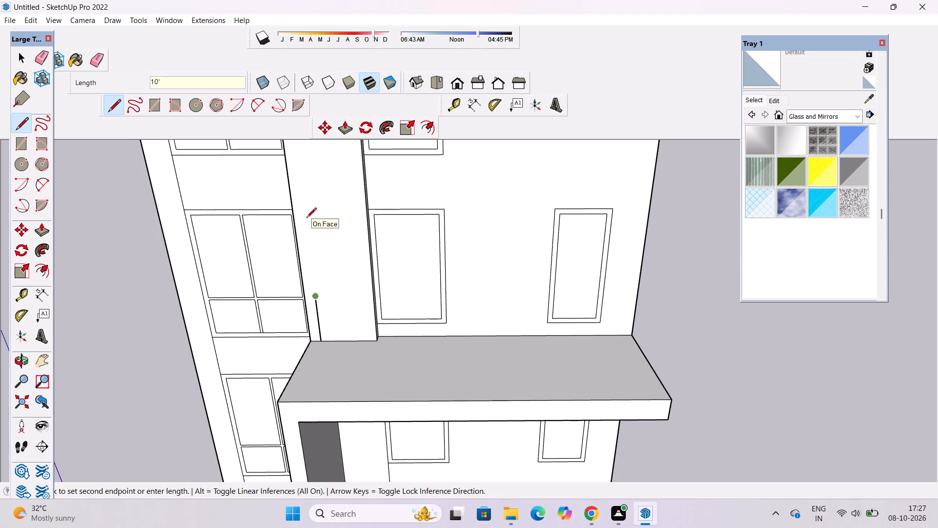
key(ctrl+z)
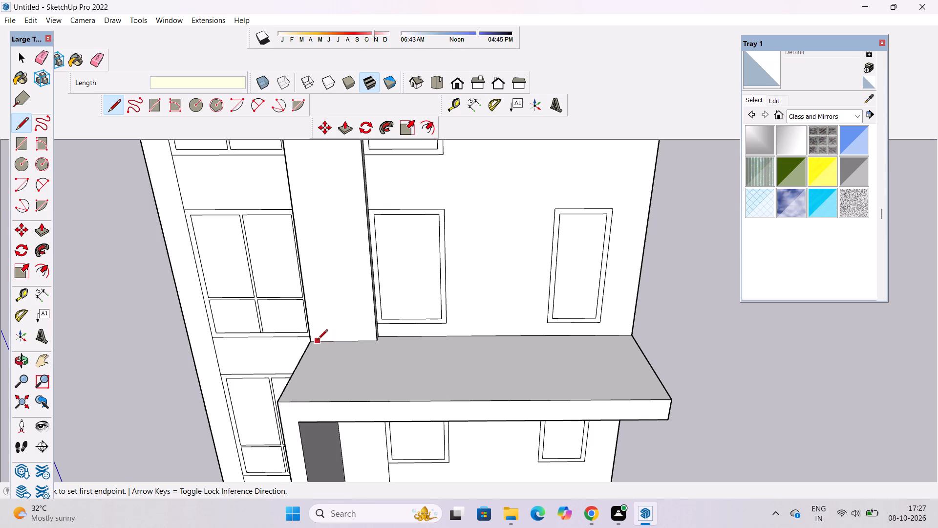
Draw an 18' vertical line up the projecting strip from its base on the slab, close to the strip's outer corner.
scroll(320, 340, up, 7)
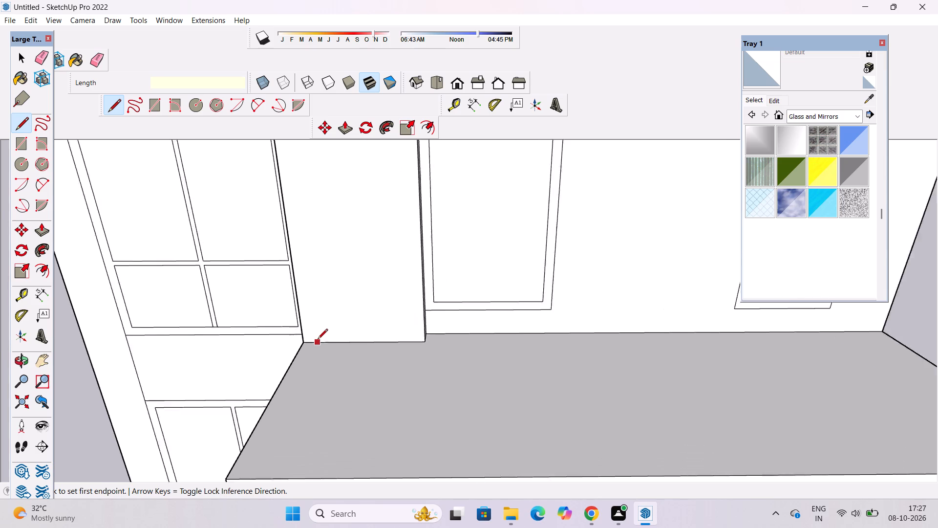
scroll(318, 340, up, 2)
click(312, 344)
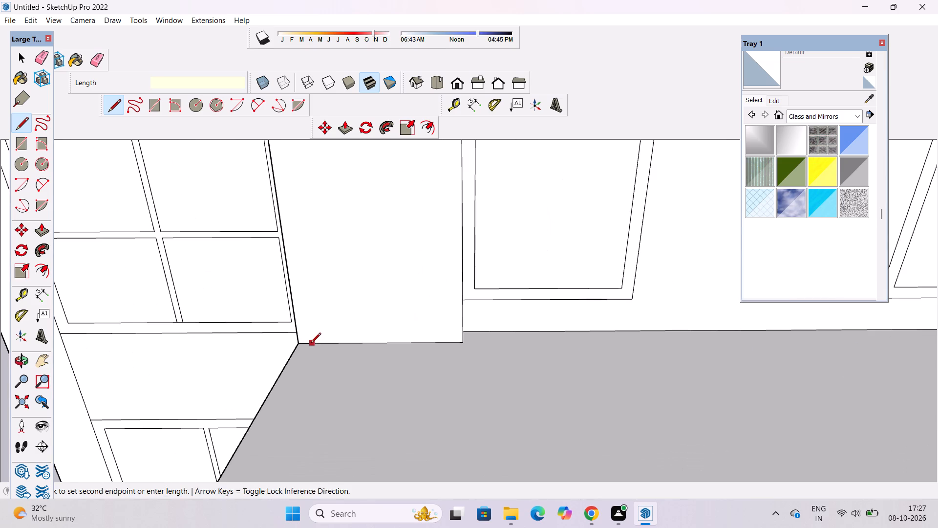
scroll(311, 345, down, 12)
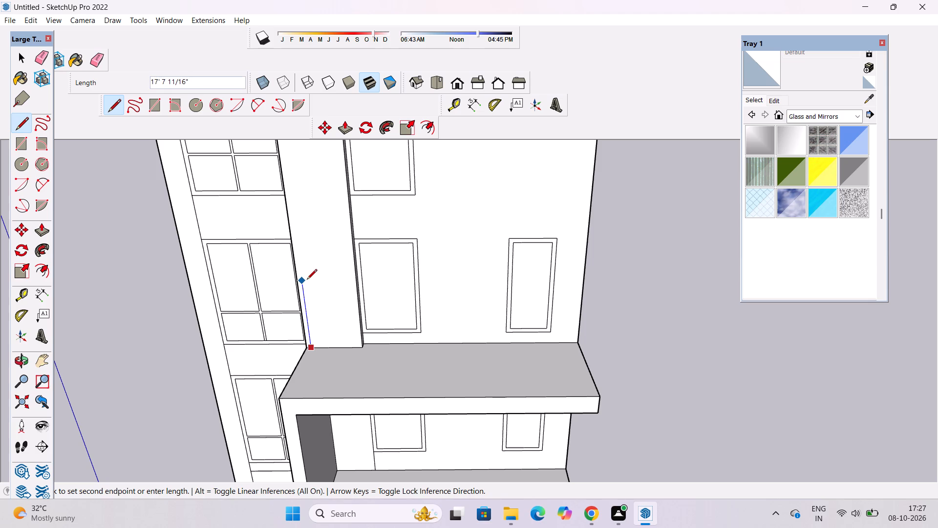
text(18)
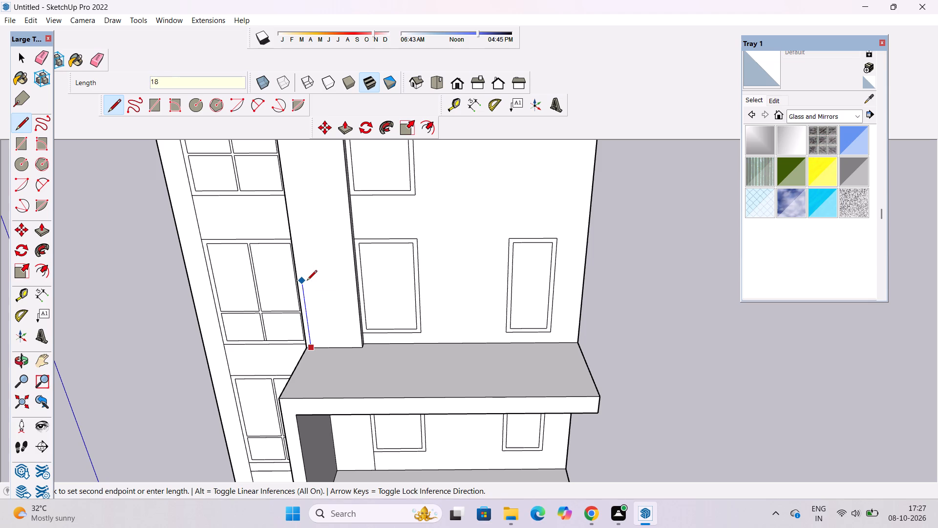
key(apostrophe)
key(Return)
scroll(307, 281, down, 4)
key(o)
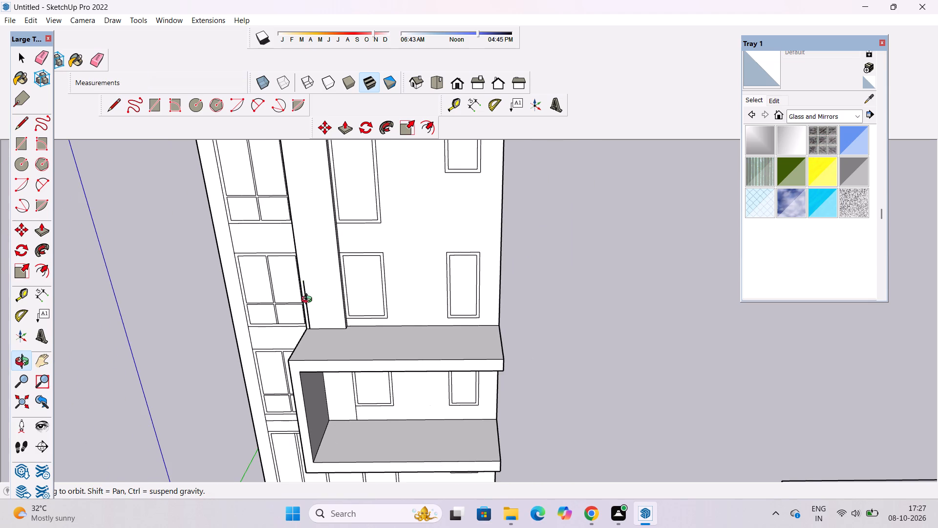
Draw an 18' vertical line up the facade wall from the slab's opposite end, between the narrow window and the building corner.
drag(249, 347, 350, 363)
shift+drag(332, 369, 322, 326)
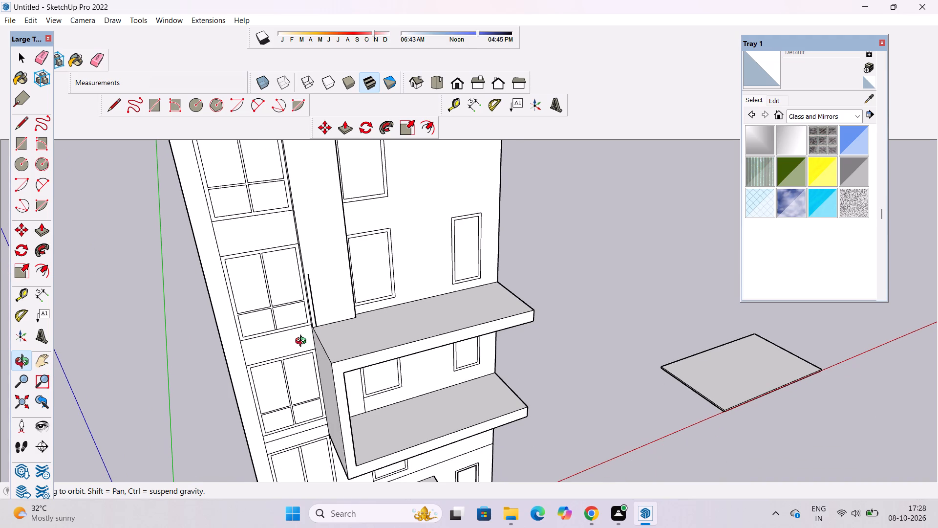
shift+drag(312, 331, 191, 327)
drag(190, 327, 255, 333)
drag(321, 349, 169, 365)
shift+drag(301, 303, 307, 394)
scroll(412, 372, up, 4)
shift+drag(442, 388, 436, 395)
drag(433, 398, 405, 398)
shift+drag(437, 370, 429, 413)
scroll(434, 398, up, 4)
shift+drag(432, 410, 433, 432)
drag(430, 413, 430, 377)
shift+drag(435, 384, 448, 408)
click(448, 408)
key(l)
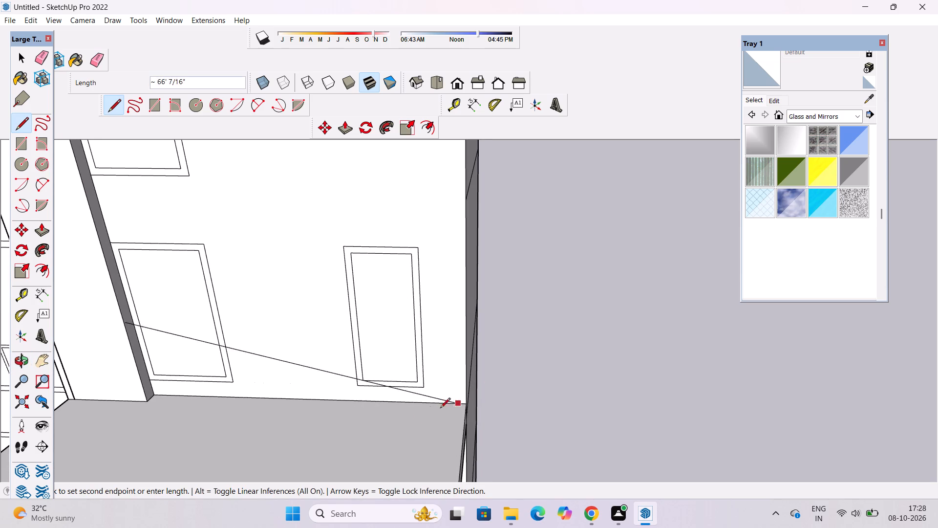
key(space)
key(l)
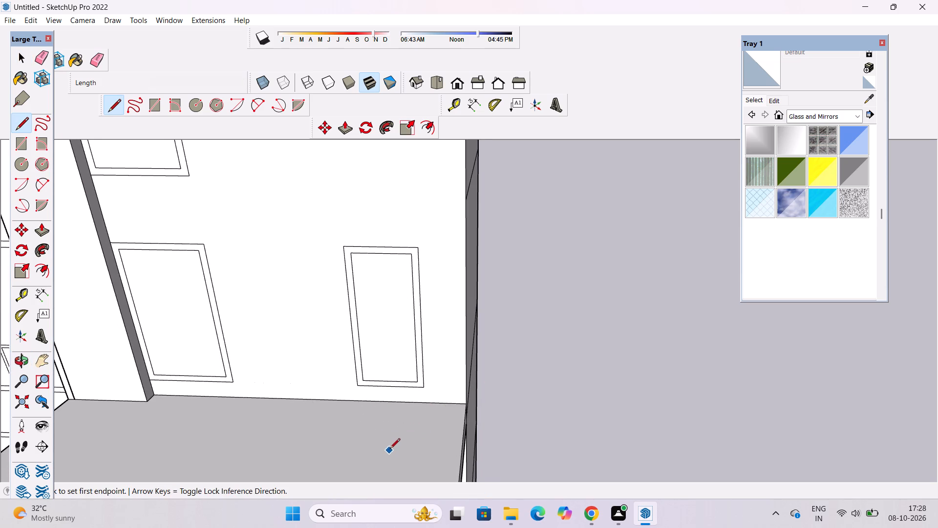
click(454, 404)
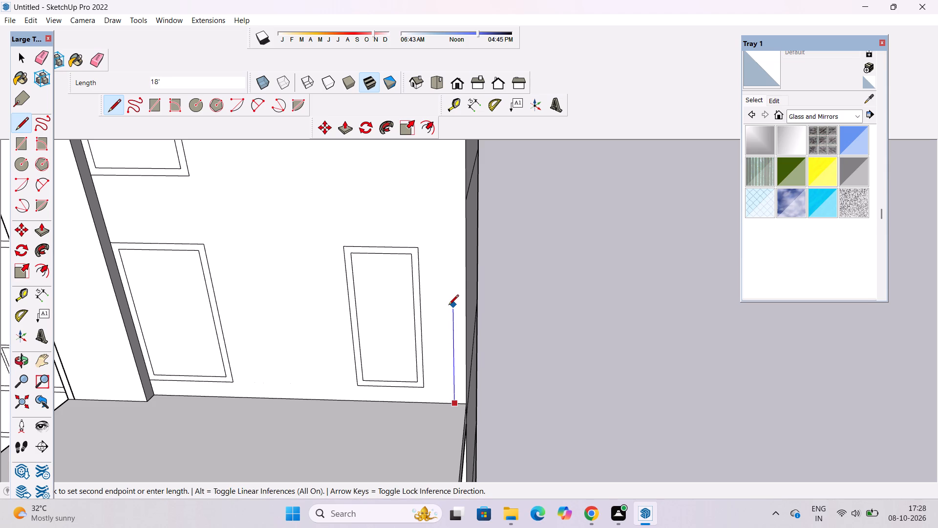
text(18)
key(apostrophe)
key(Return)
scroll(473, 337, down, 4)
key(space)
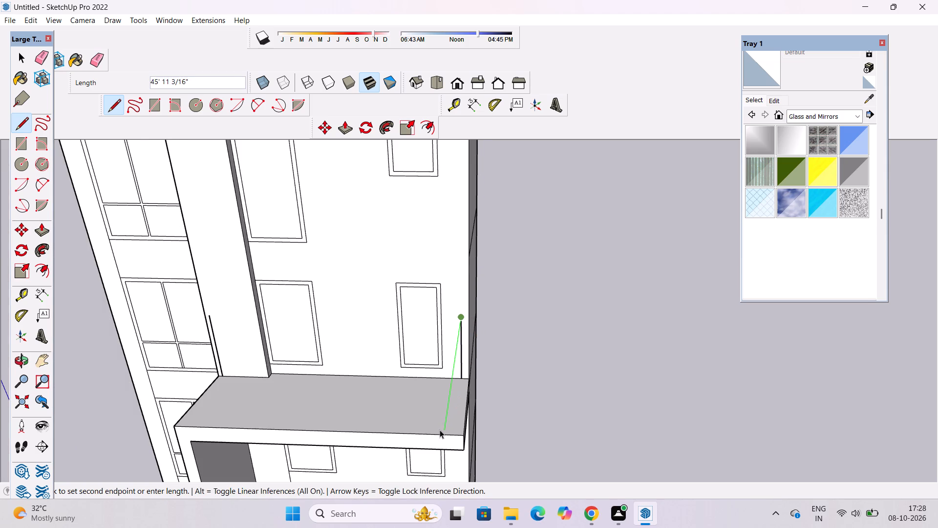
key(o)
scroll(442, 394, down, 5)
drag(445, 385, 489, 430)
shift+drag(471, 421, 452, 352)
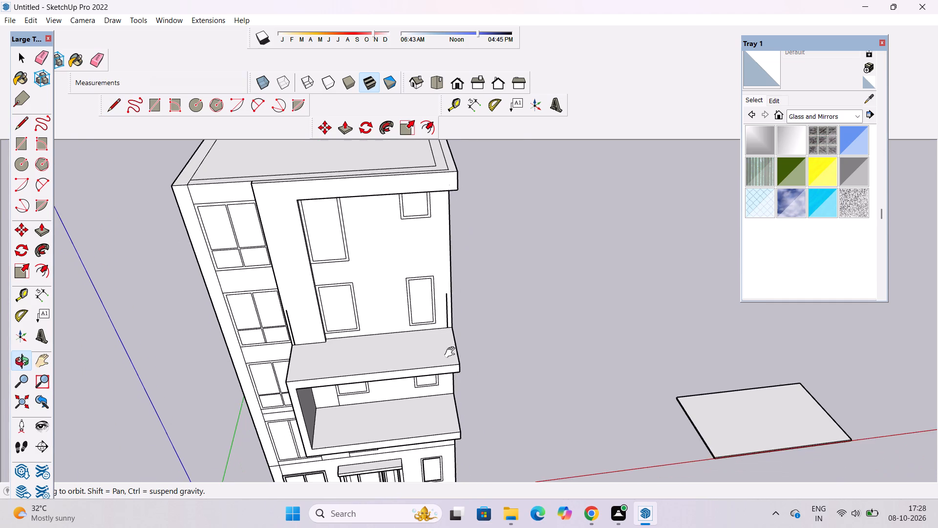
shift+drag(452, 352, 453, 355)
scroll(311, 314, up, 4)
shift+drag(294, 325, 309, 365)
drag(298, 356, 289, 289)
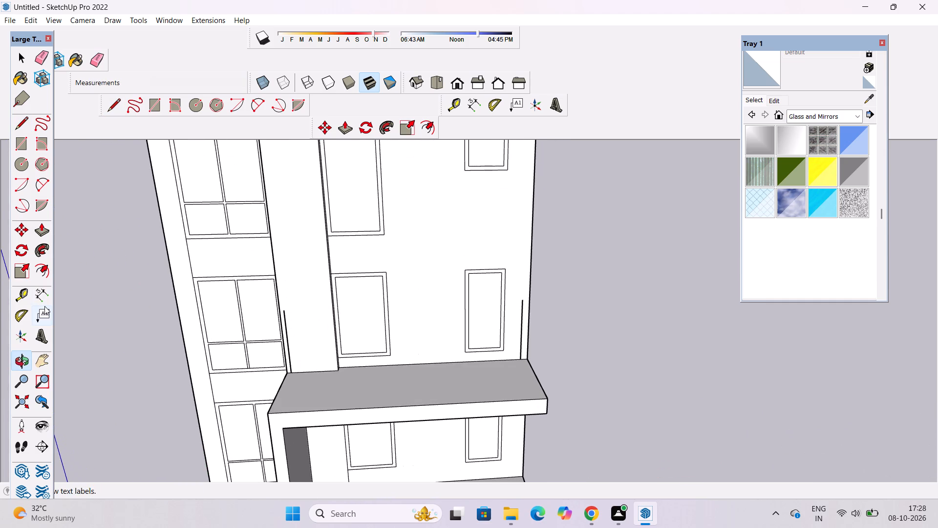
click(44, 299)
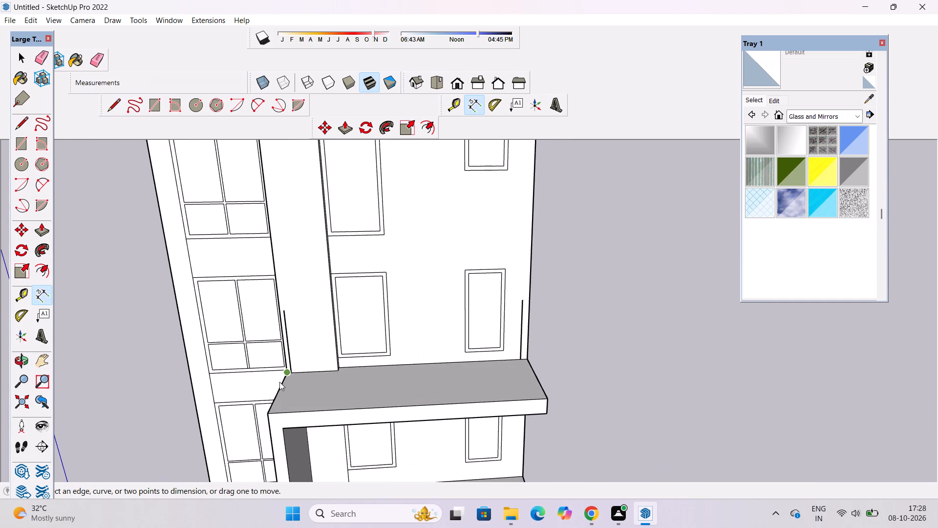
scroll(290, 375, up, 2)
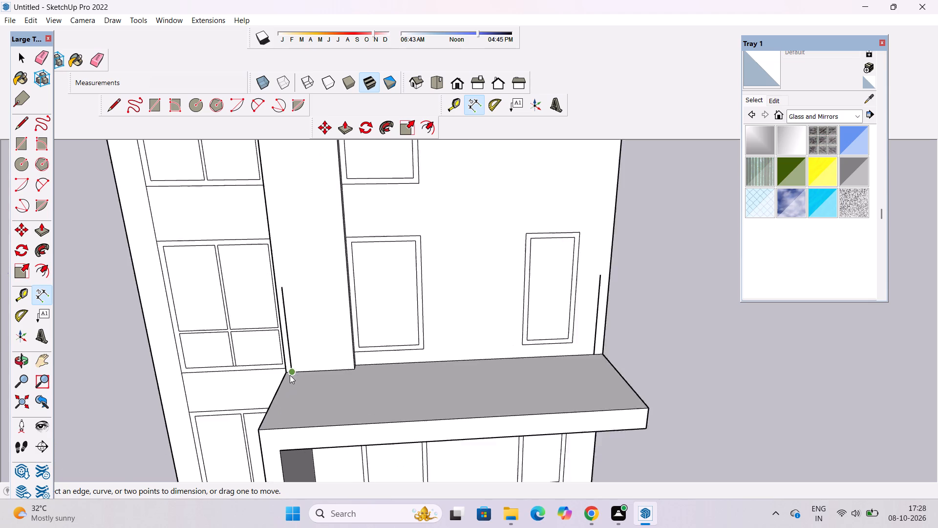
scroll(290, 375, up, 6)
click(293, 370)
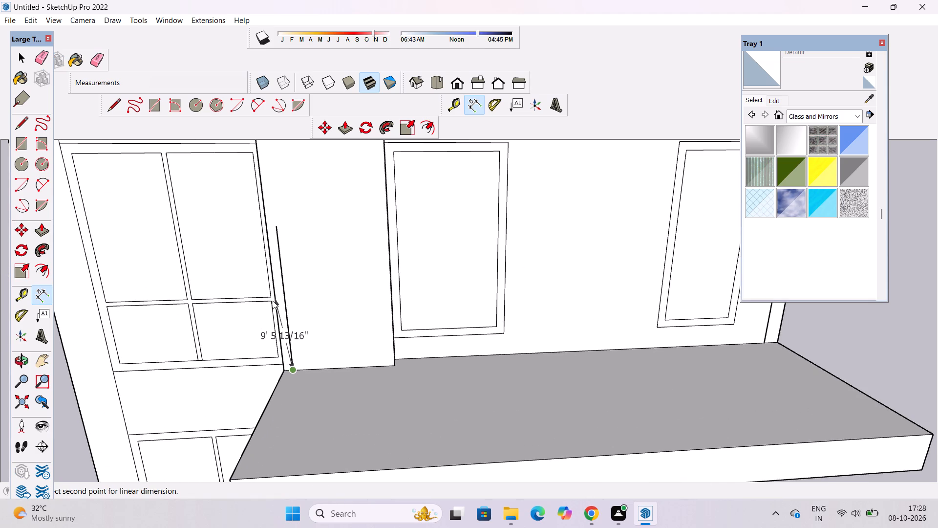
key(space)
Draw a line about 22' long across the slab's top, from the foot of the strip's vertical line to the front edge.
text(l)
scroll(254, 290, down, 2)
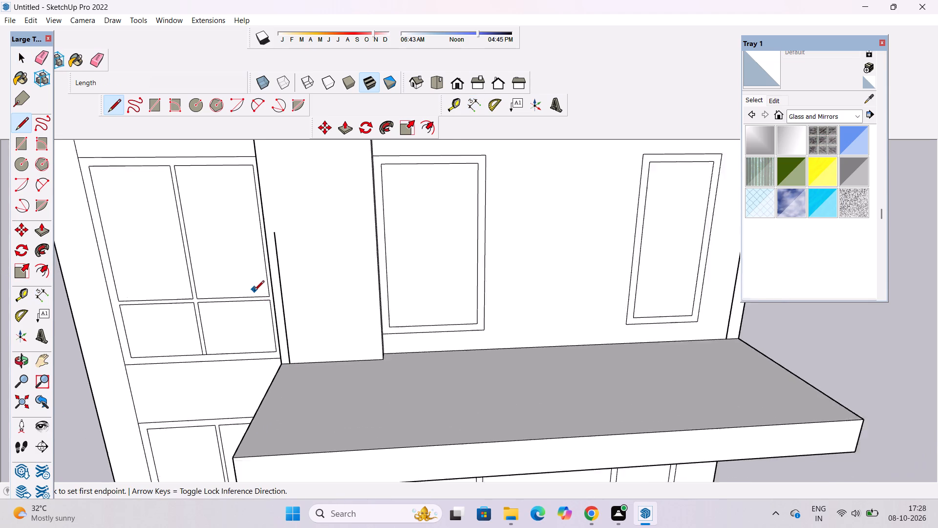
scroll(254, 291, down, 2)
scroll(272, 360, up, 10)
click(295, 335)
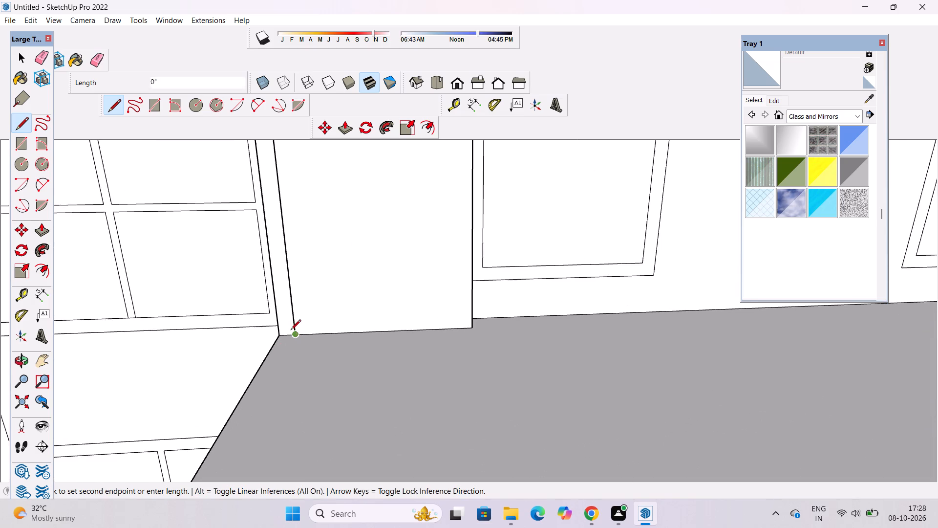
scroll(290, 330, down, 10)
scroll(294, 336, up, 5)
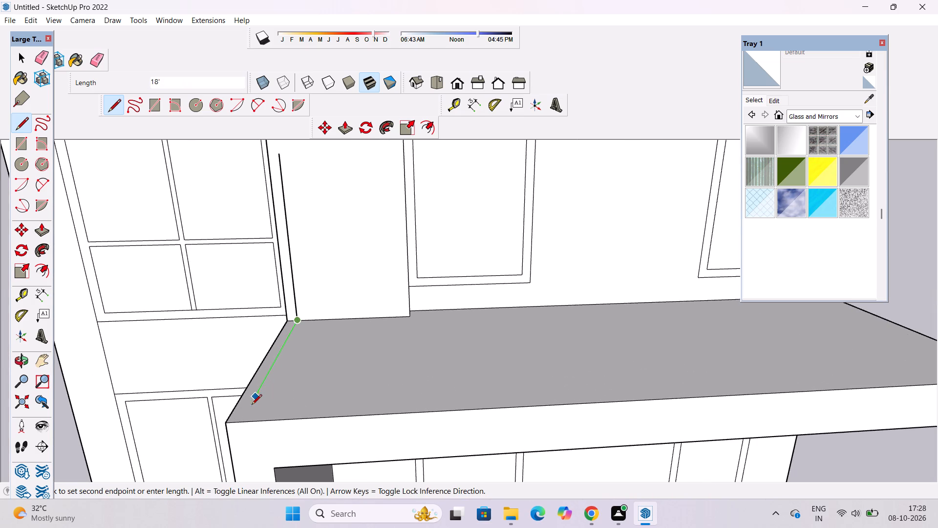
click(241, 424)
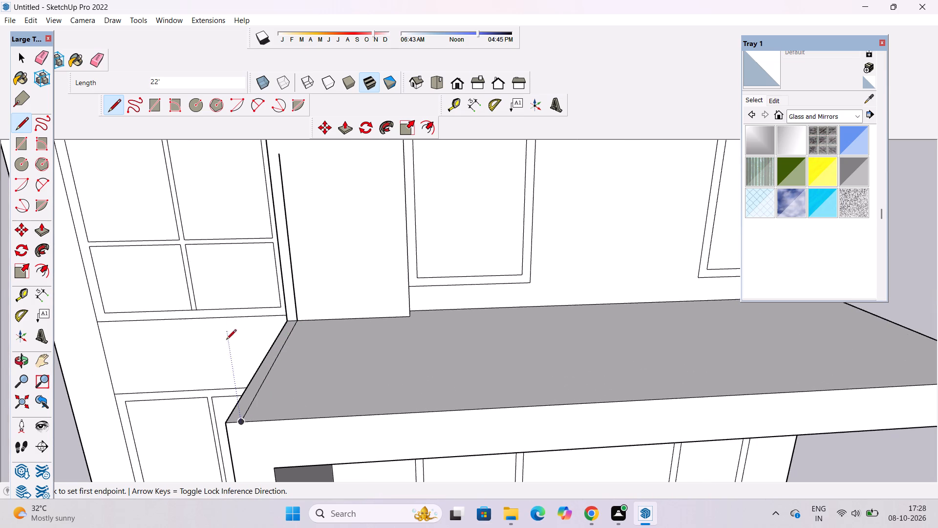
Draw a line about 24' long across the slab's top, from the vertical line beside the narrow window to the front edge.
scroll(207, 395, down, 8)
scroll(519, 264, up, 2)
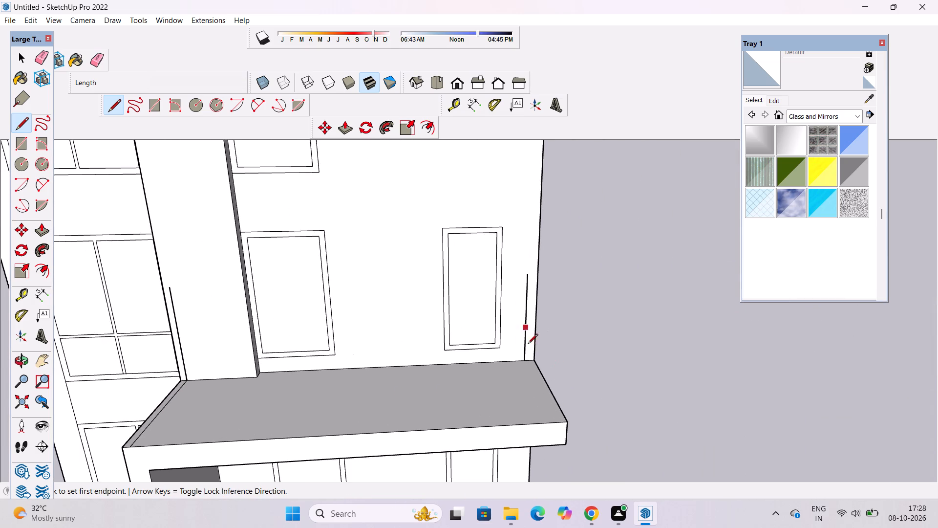
scroll(530, 357, up, 8)
click(518, 360)
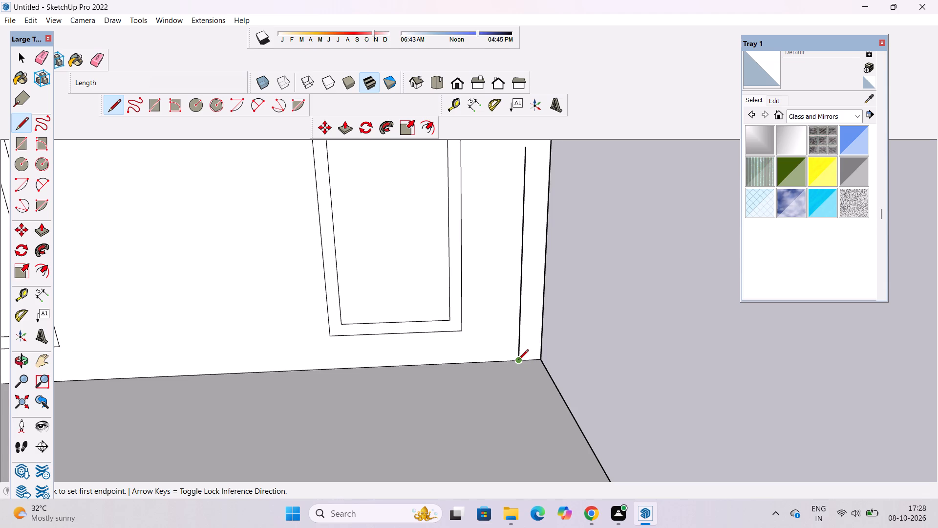
scroll(516, 360, down, 7)
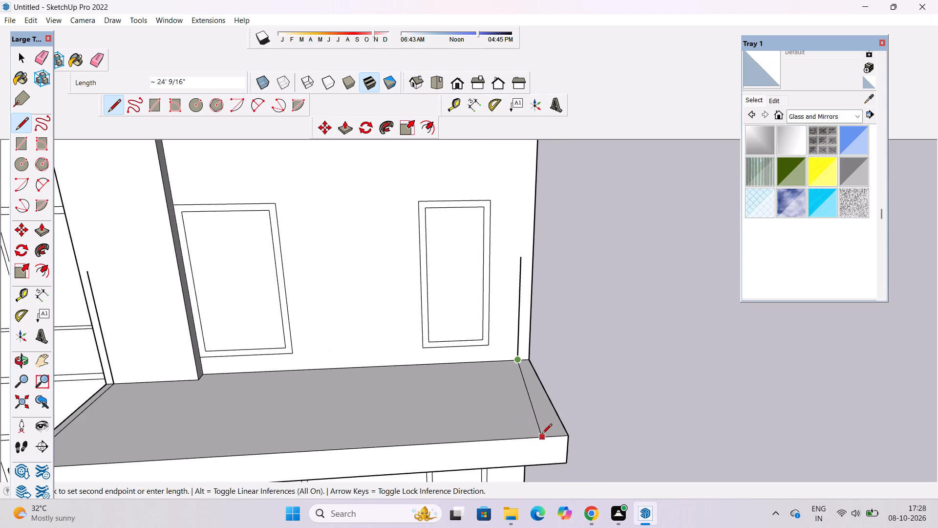
click(551, 439)
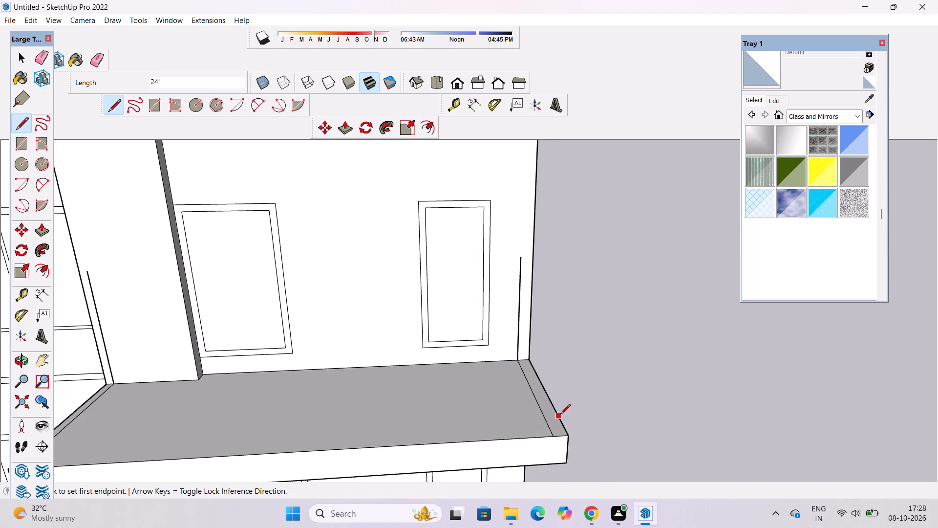
scroll(559, 421, down, 3)
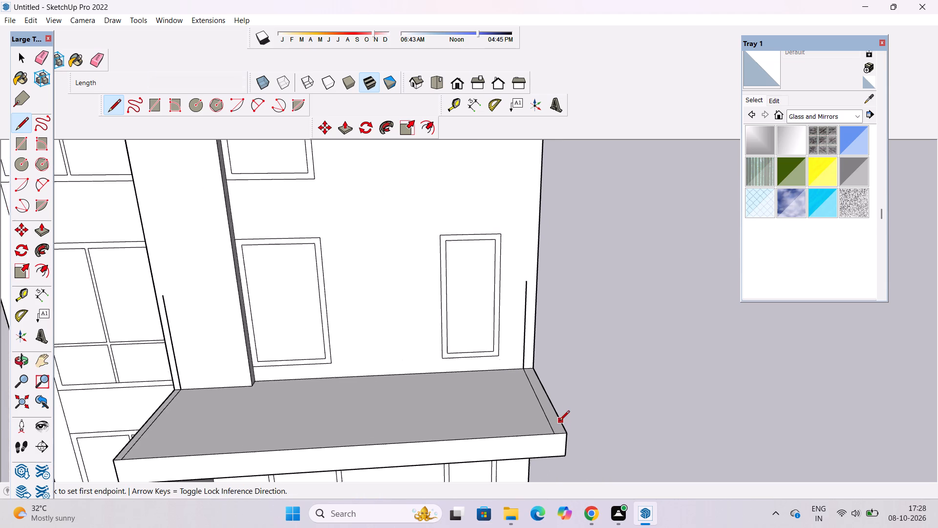
click(20, 359)
drag(433, 345, 423, 404)
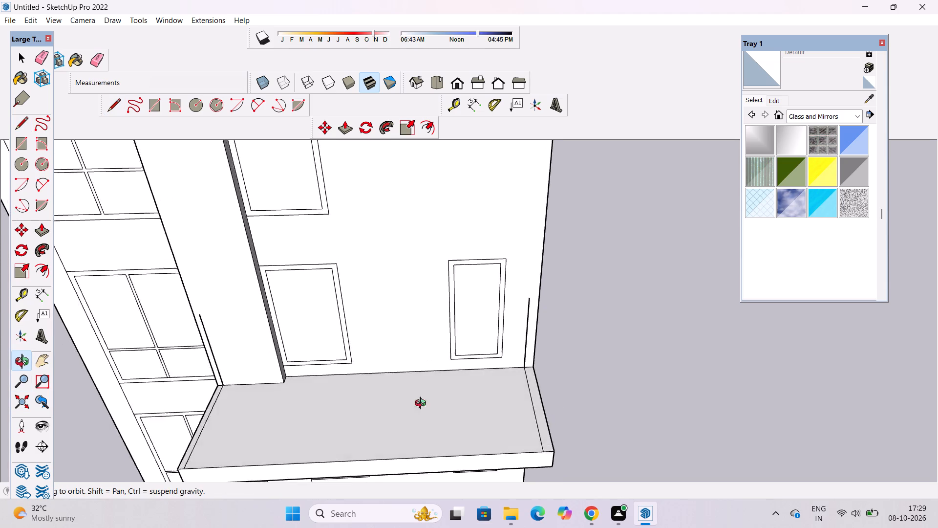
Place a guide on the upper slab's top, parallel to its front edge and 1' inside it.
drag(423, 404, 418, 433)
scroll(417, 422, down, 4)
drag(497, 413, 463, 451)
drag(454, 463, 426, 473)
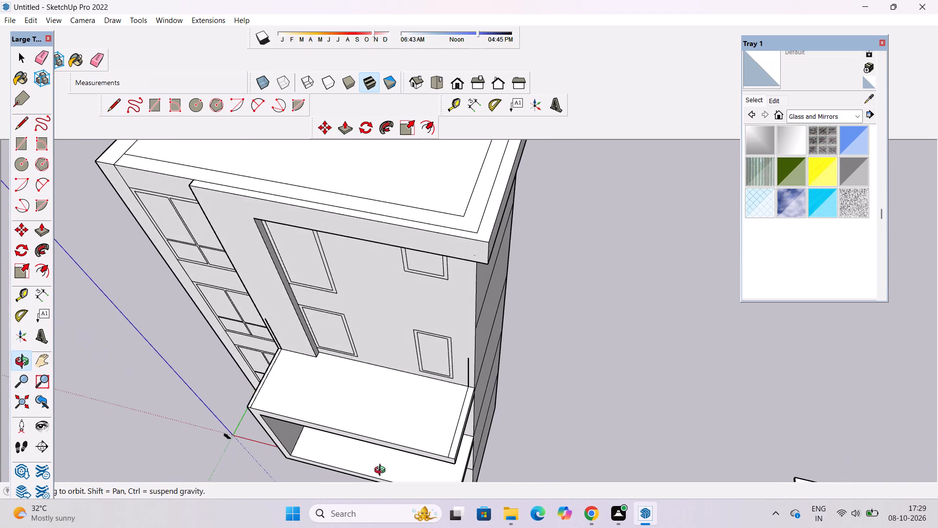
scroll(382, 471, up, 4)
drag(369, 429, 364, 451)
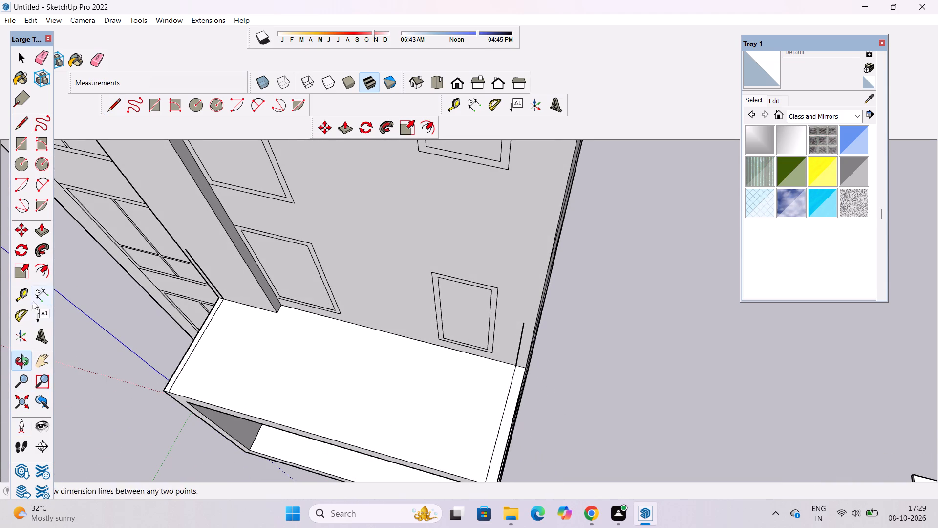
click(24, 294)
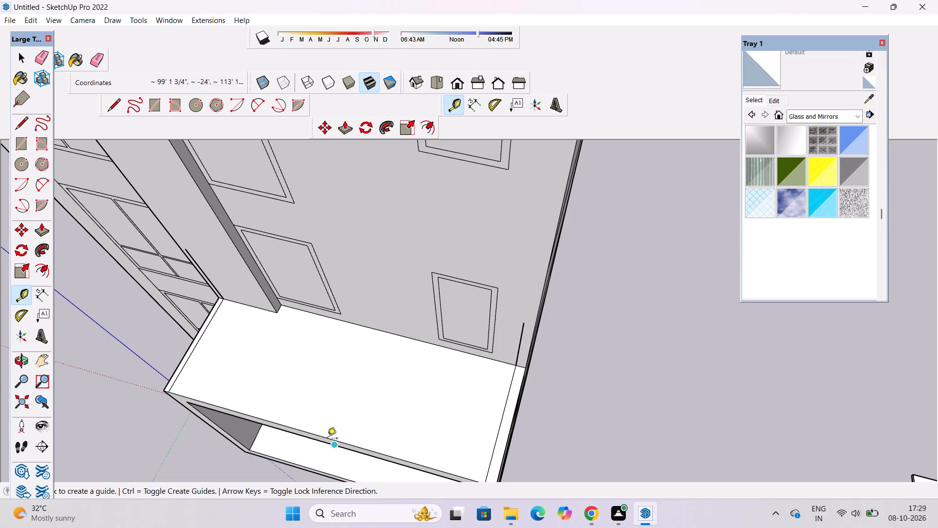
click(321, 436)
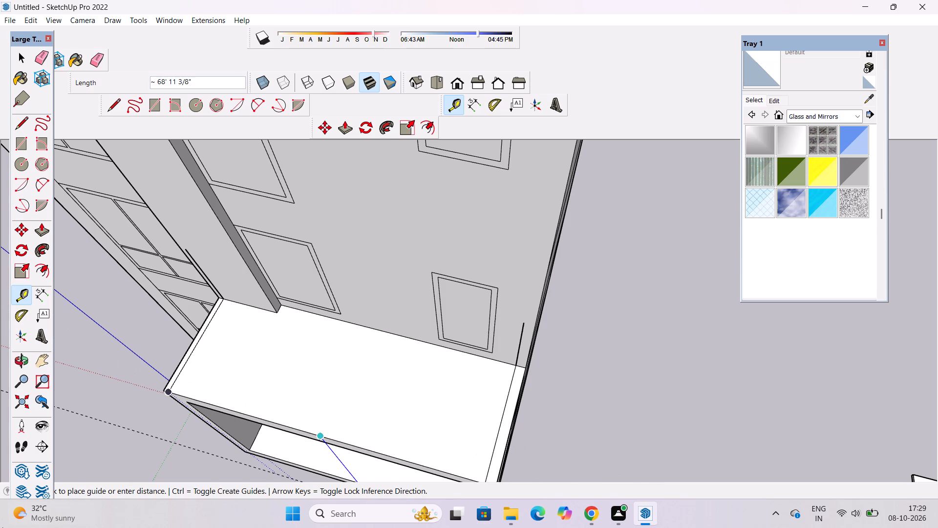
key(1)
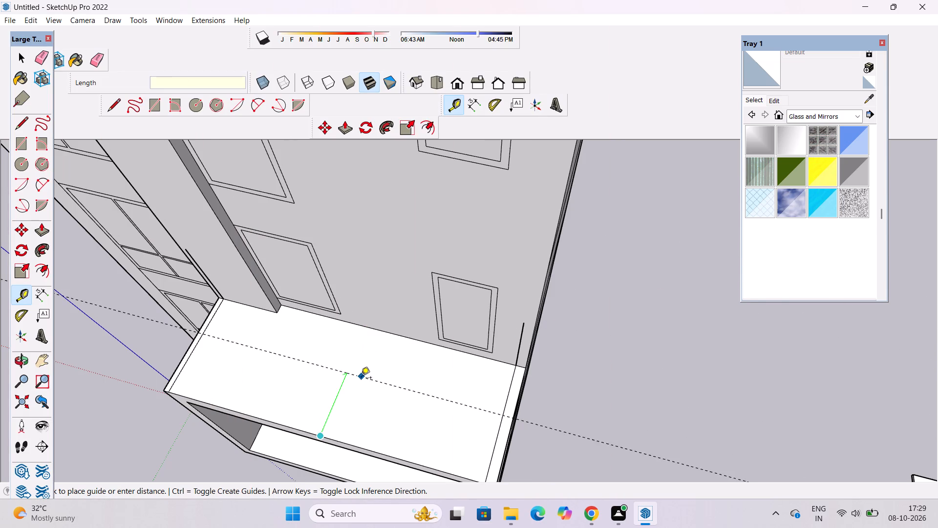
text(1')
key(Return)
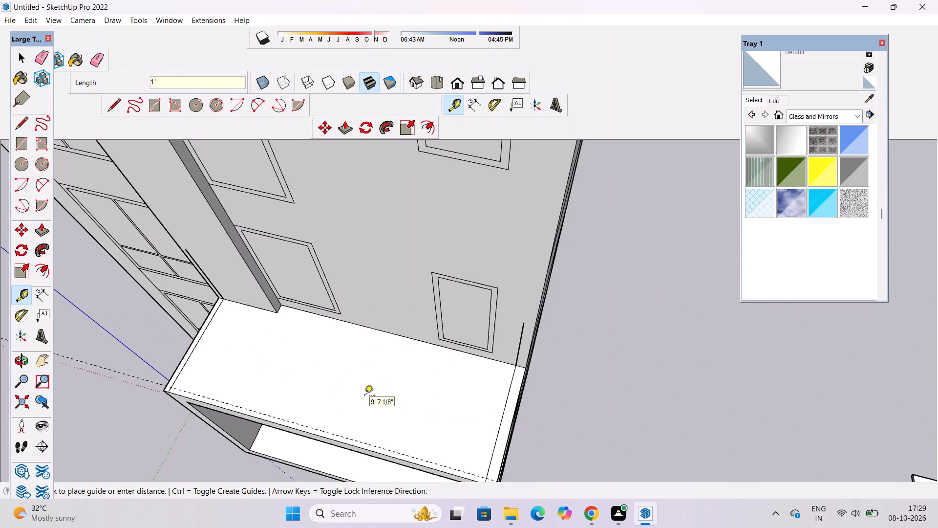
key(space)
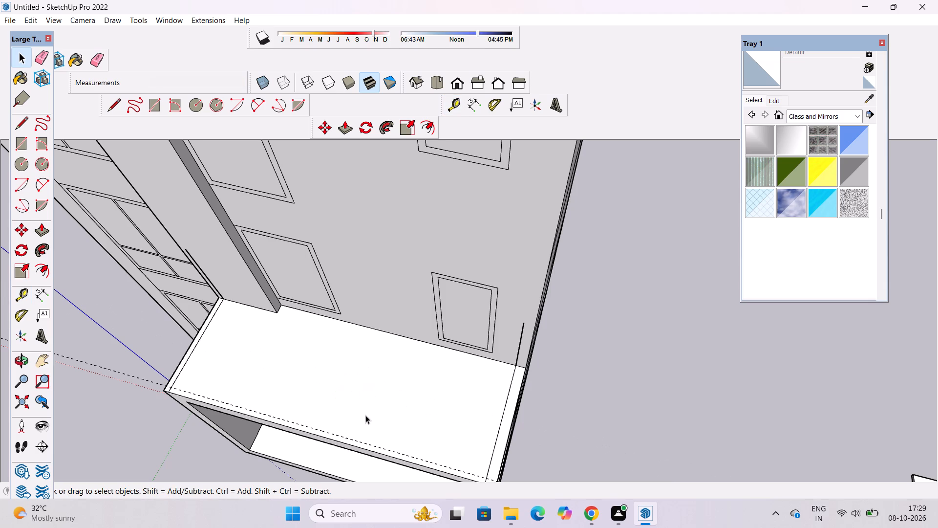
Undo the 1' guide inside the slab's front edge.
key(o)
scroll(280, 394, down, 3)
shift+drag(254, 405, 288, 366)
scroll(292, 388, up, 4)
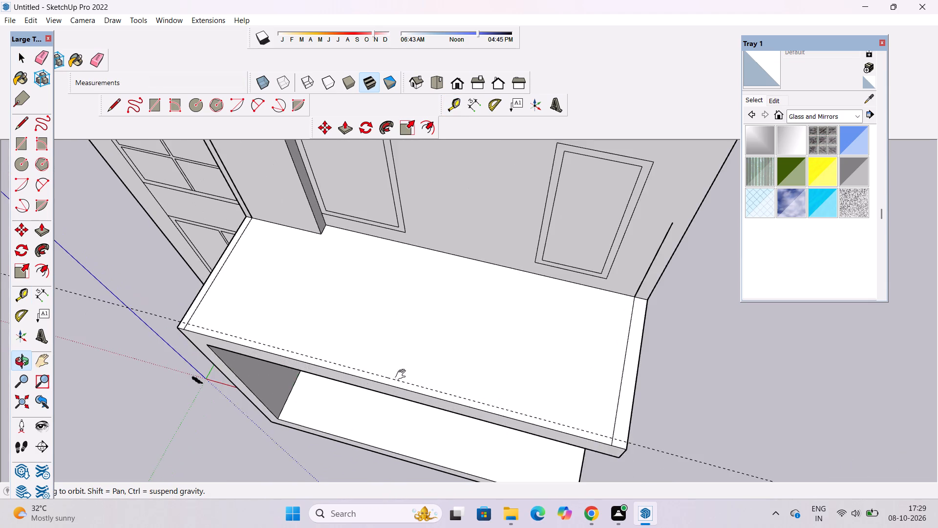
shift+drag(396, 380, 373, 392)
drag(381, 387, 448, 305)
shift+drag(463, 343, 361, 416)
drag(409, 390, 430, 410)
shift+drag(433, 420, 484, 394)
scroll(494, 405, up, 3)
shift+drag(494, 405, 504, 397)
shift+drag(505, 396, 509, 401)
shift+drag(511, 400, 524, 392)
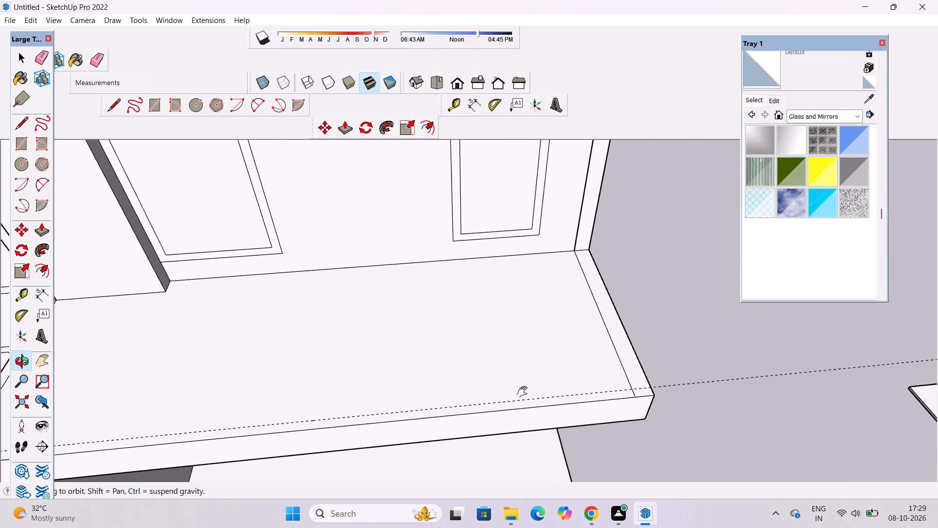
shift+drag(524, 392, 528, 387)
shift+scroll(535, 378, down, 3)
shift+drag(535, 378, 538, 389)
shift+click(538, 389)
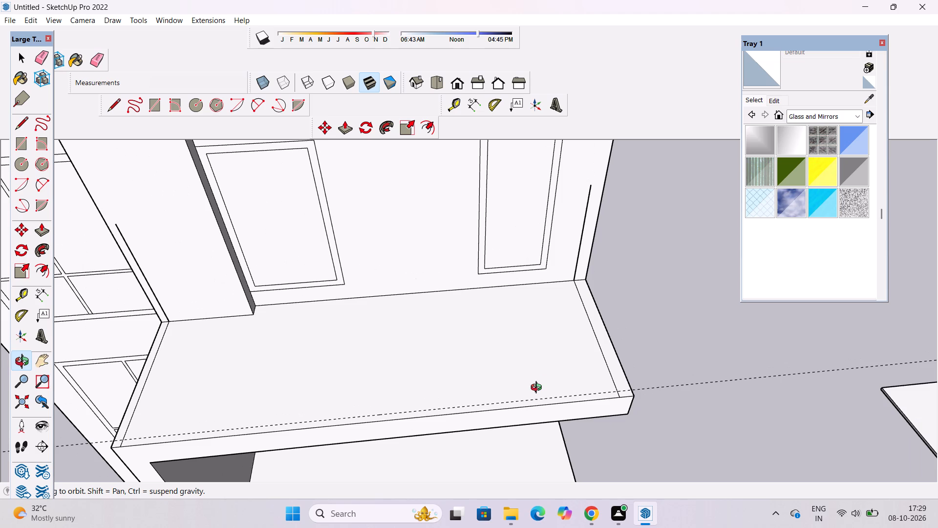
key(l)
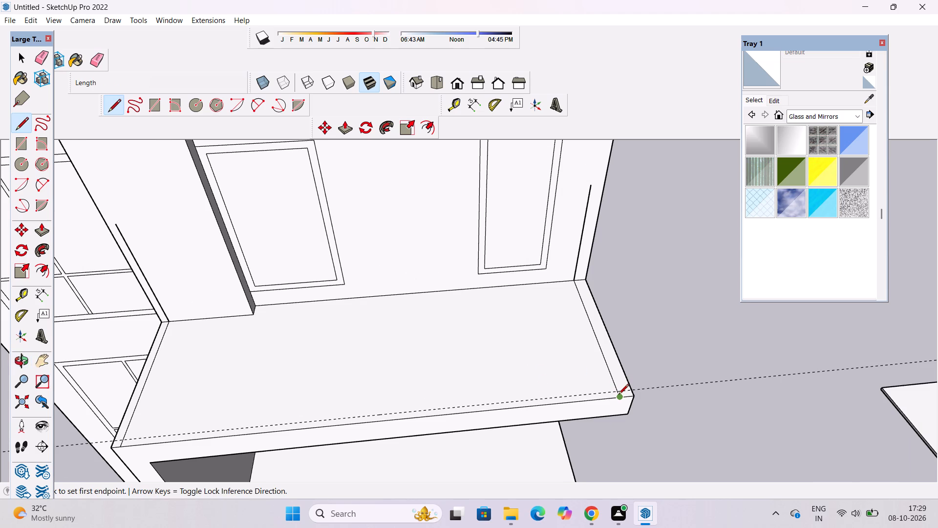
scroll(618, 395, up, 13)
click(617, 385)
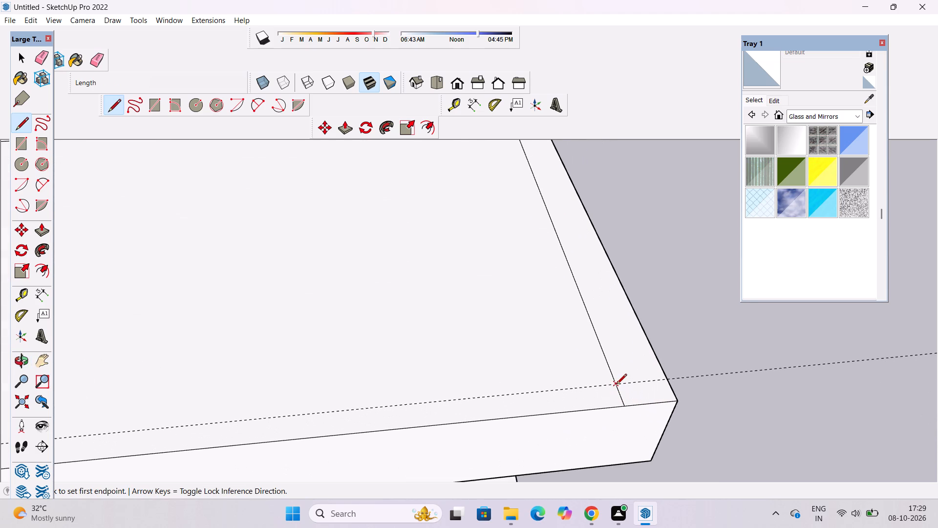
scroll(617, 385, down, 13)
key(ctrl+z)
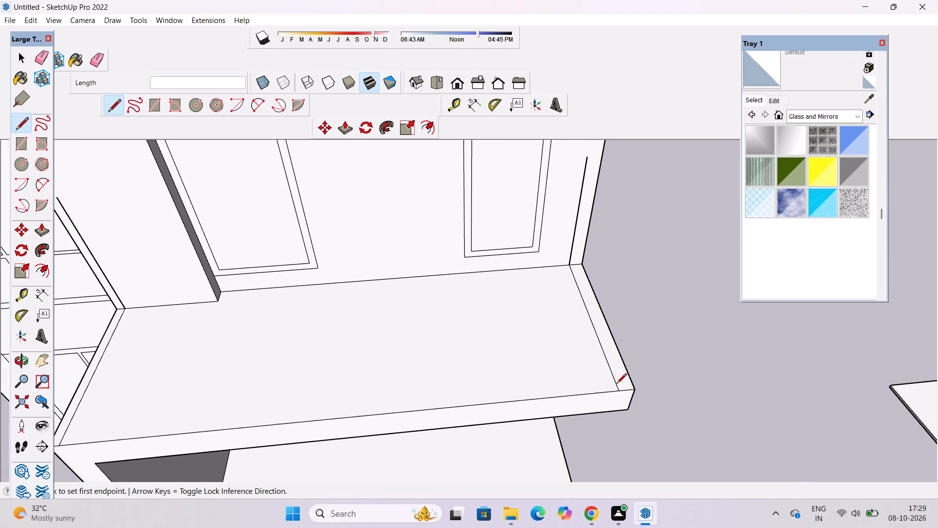
Place a guide on the slab's top, parallel to its front edge and 2' inside it.
key(space)
key(t)
click(535, 396)
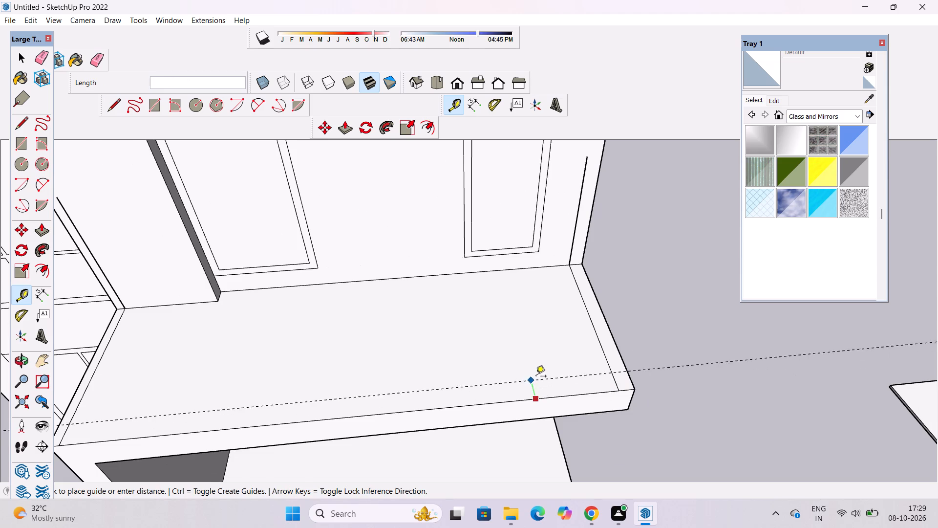
text(2')
key(Return)
key(space)
Draw a line along the 2' guide across the slab's top, joining the two inset side lines.
key(l)
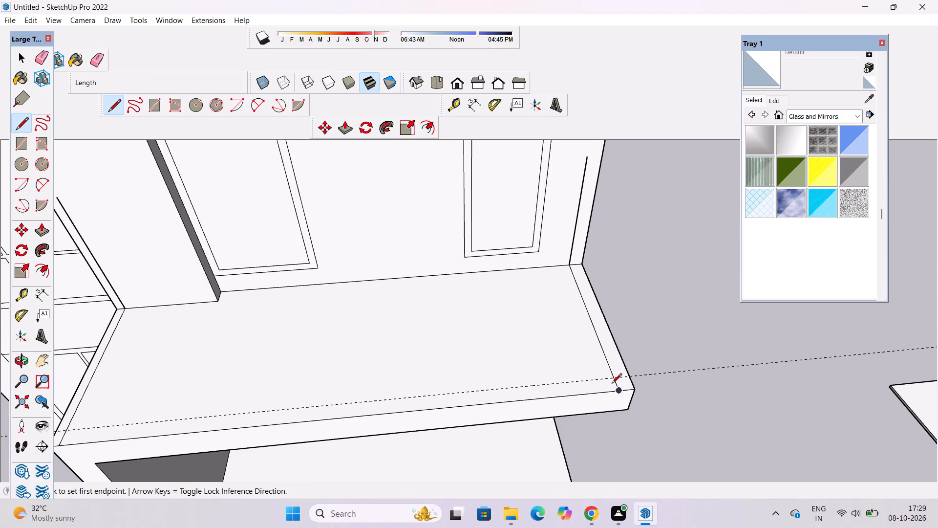
click(614, 377)
scroll(640, 373, down, 5)
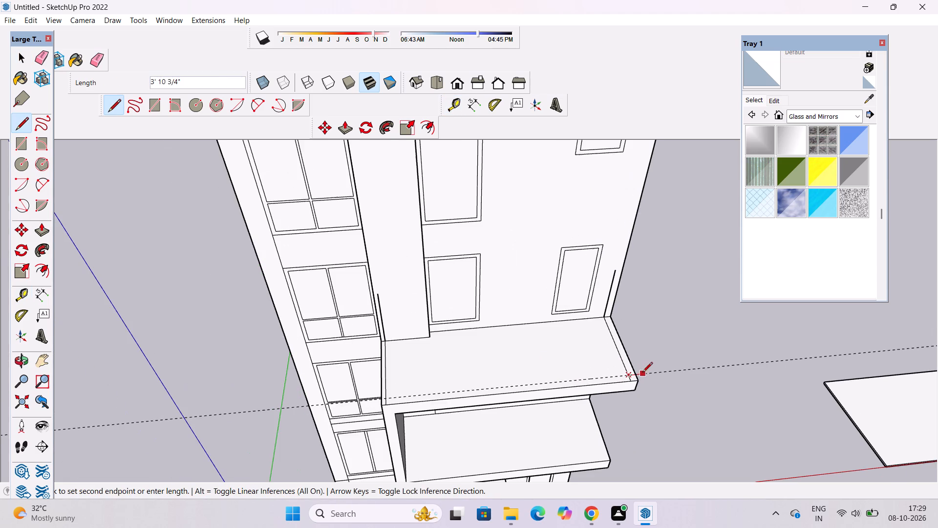
scroll(399, 395, up, 12)
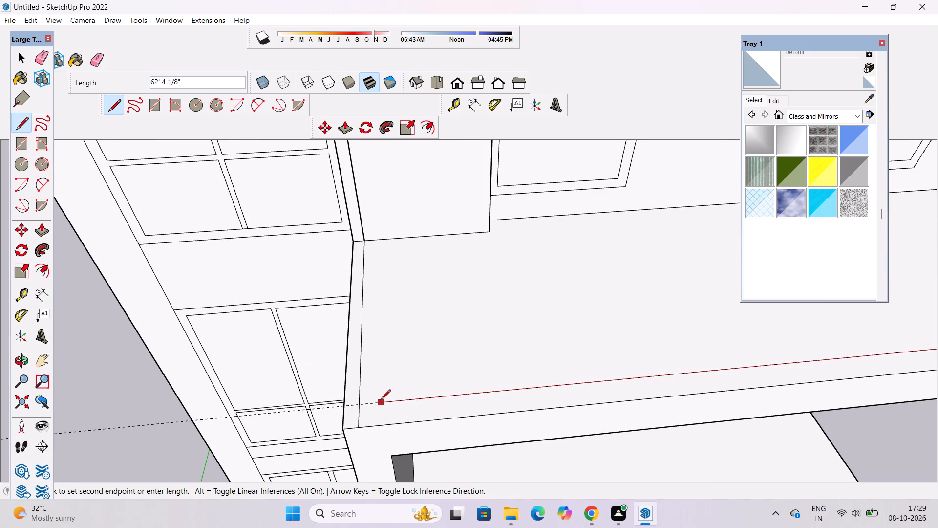
click(356, 405)
Erase the guide that runs along the new inset front line.
key(e)
drag(152, 413, 149, 428)
key(v)
key(space)
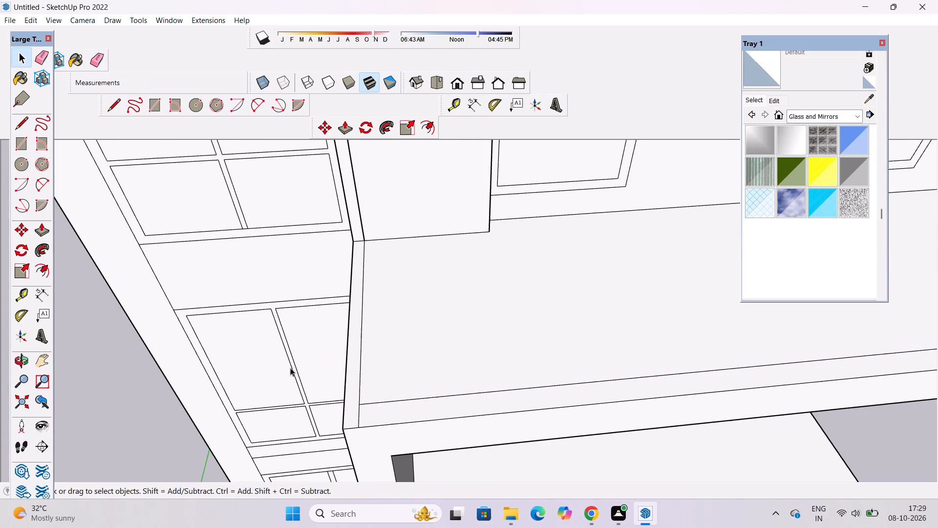
Erase the short leftover ends of both inset side lines between the inset front line and the slab's front edge.
click(93, 63)
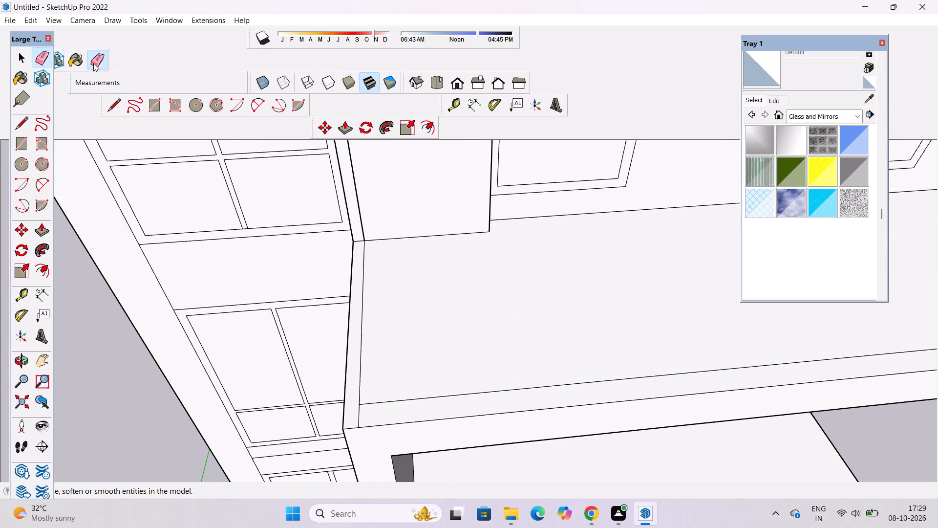
scroll(264, 215, down, 4)
scroll(316, 329, up, 7)
drag(351, 362, 334, 364)
click(323, 364)
drag(330, 369, 335, 370)
scroll(149, 330, down, 10)
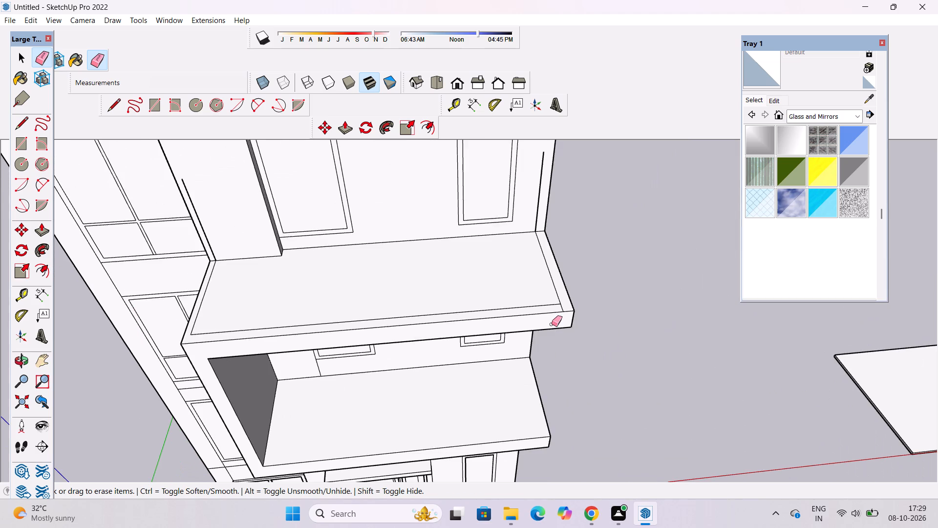
scroll(572, 289, up, 4)
scroll(554, 328, up, 1)
drag(553, 331, 547, 349)
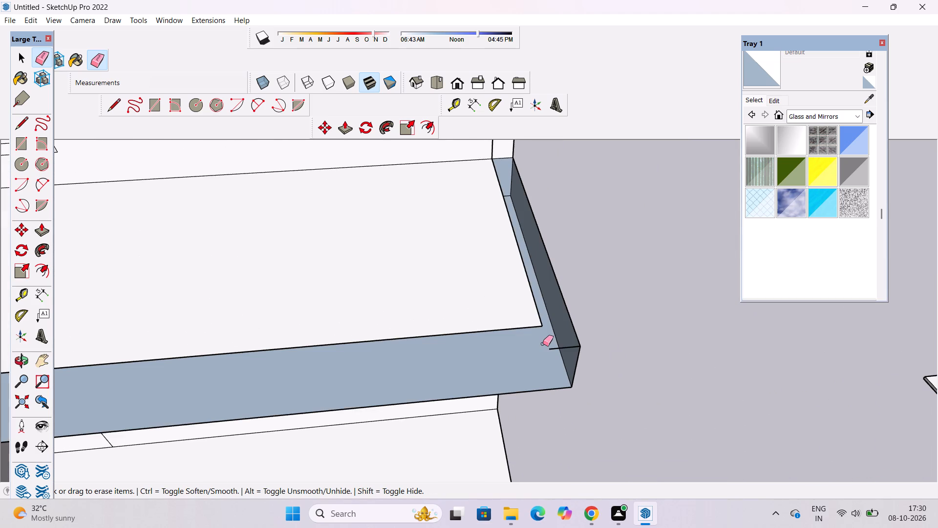
key(ctrl+z)
drag(554, 334, 548, 345)
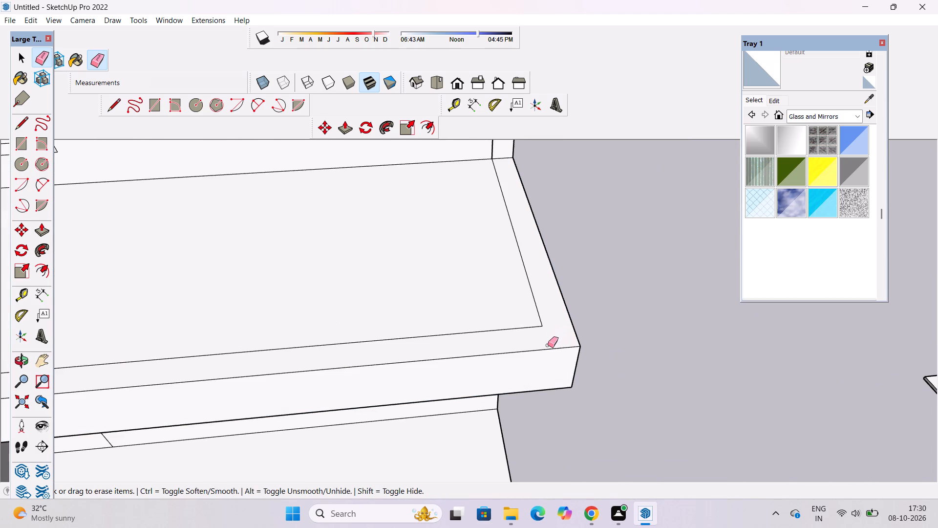
key(space)
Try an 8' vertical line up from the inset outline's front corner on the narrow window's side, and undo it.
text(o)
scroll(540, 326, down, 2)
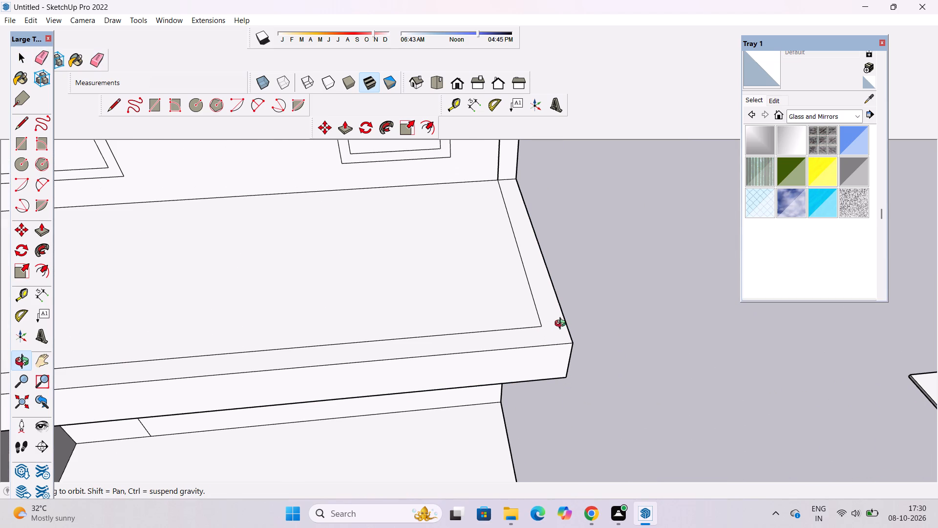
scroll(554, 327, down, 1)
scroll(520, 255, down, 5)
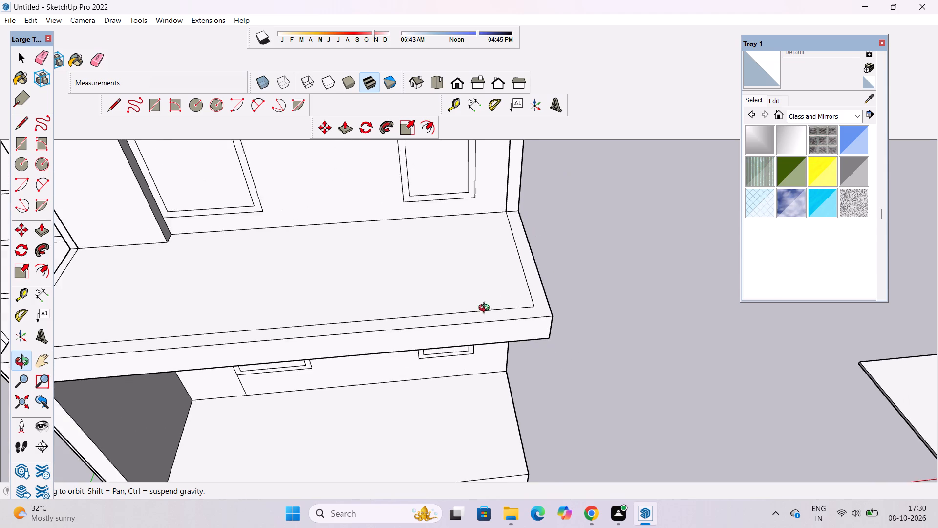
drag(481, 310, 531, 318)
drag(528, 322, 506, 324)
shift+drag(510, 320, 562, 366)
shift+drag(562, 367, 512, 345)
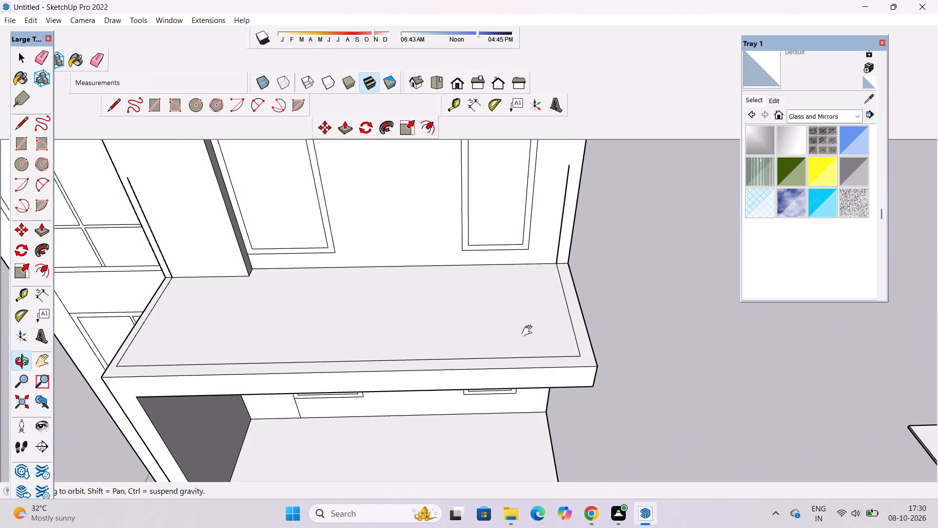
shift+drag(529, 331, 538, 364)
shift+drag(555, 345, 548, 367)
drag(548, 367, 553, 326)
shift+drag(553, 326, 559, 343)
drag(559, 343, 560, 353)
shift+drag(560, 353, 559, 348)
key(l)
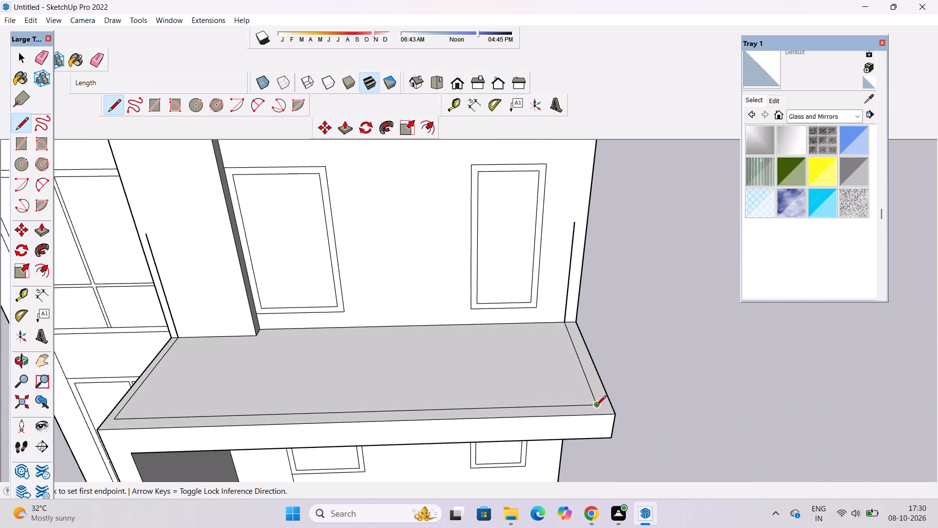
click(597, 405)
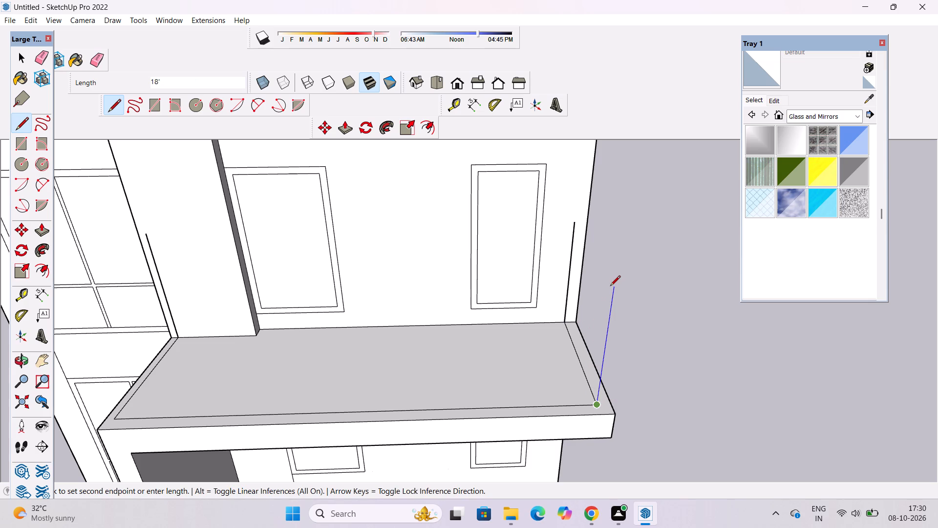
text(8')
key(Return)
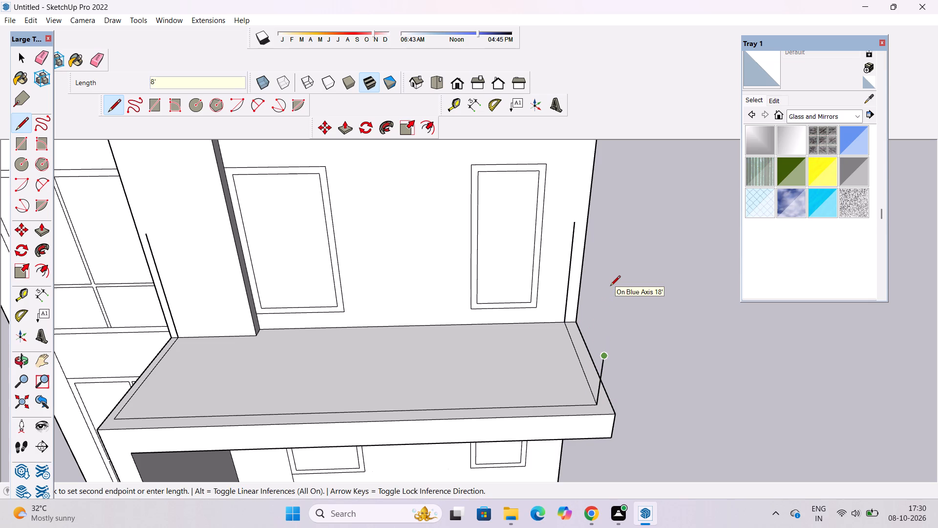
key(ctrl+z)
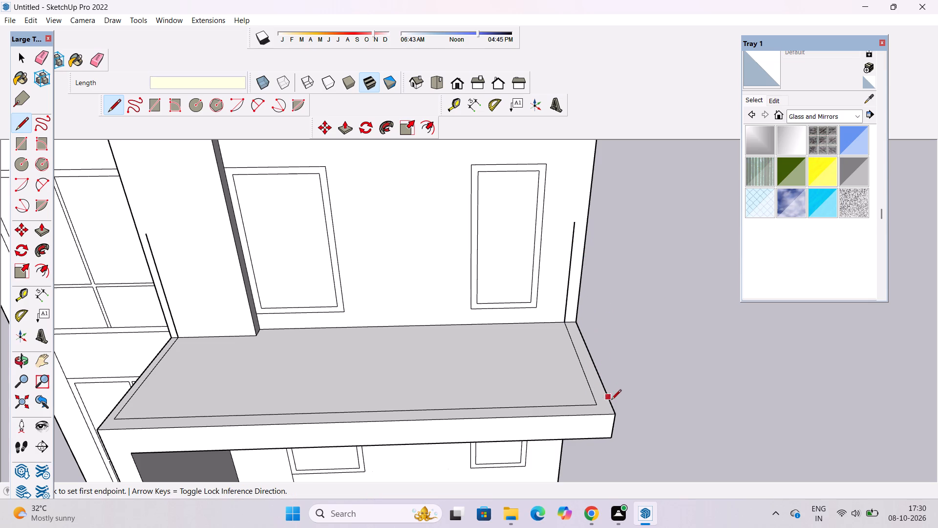
Draw an 18' vertical line from that inset front corner and a 22' line back to the facade's vertical line, closing the side panel.
click(595, 408)
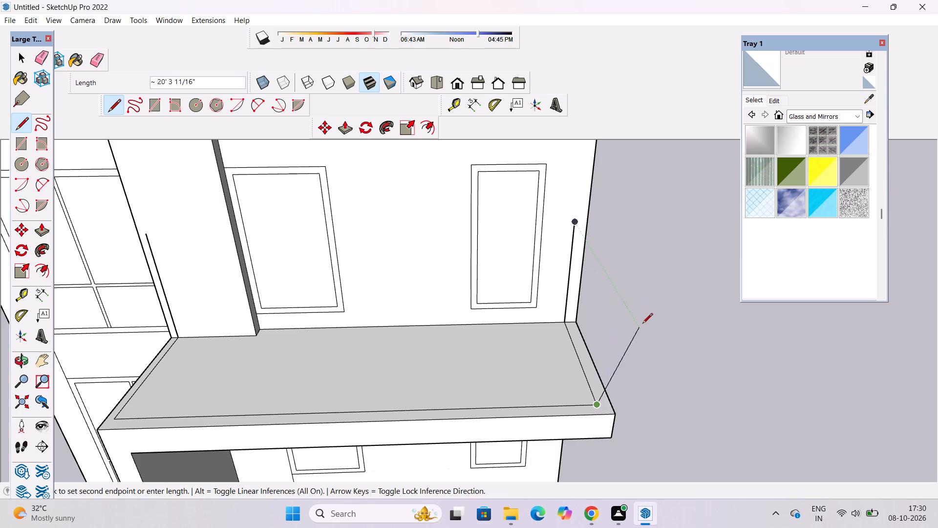
click(614, 284)
click(575, 221)
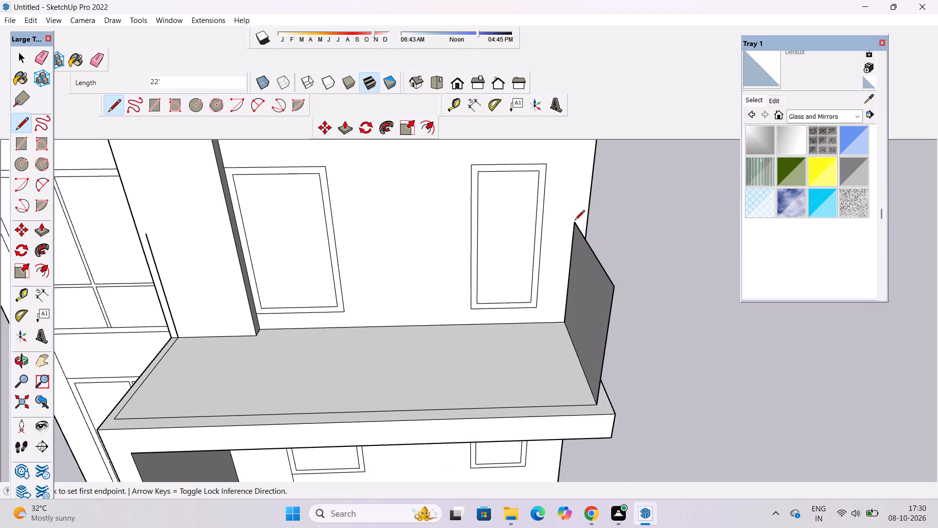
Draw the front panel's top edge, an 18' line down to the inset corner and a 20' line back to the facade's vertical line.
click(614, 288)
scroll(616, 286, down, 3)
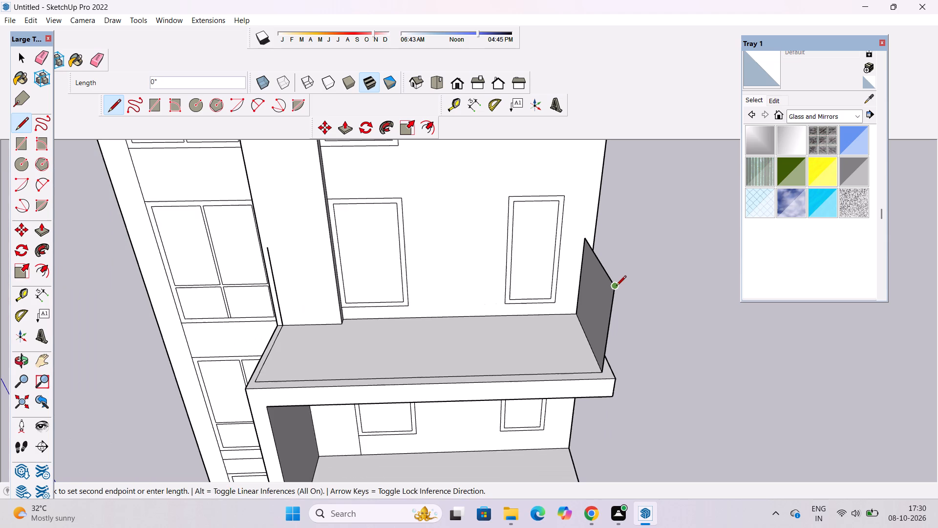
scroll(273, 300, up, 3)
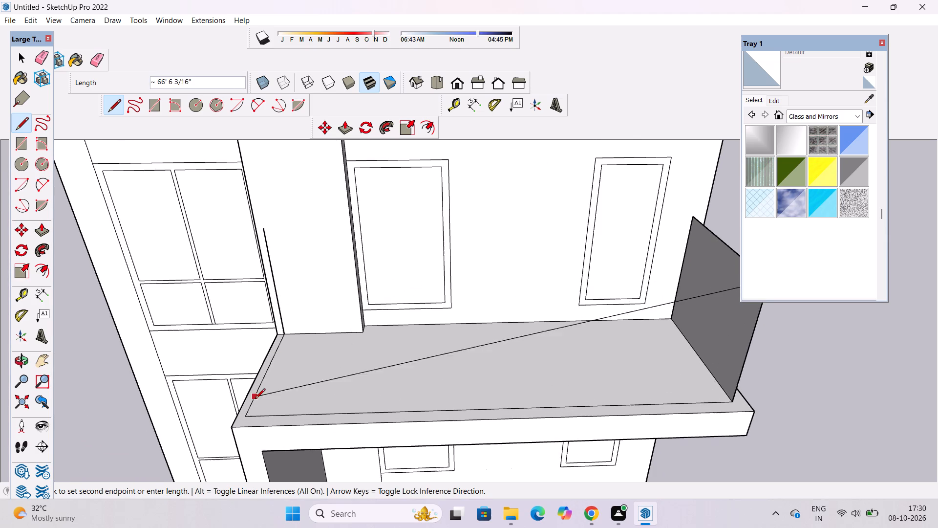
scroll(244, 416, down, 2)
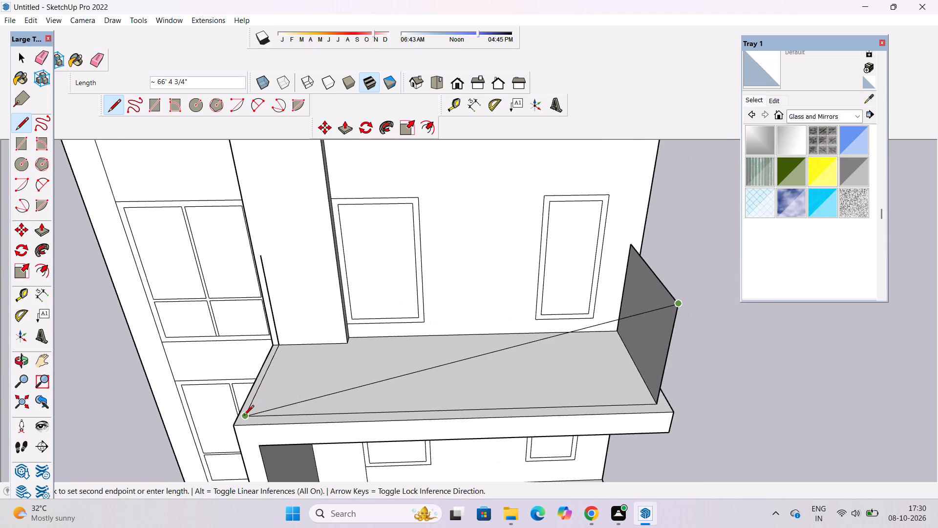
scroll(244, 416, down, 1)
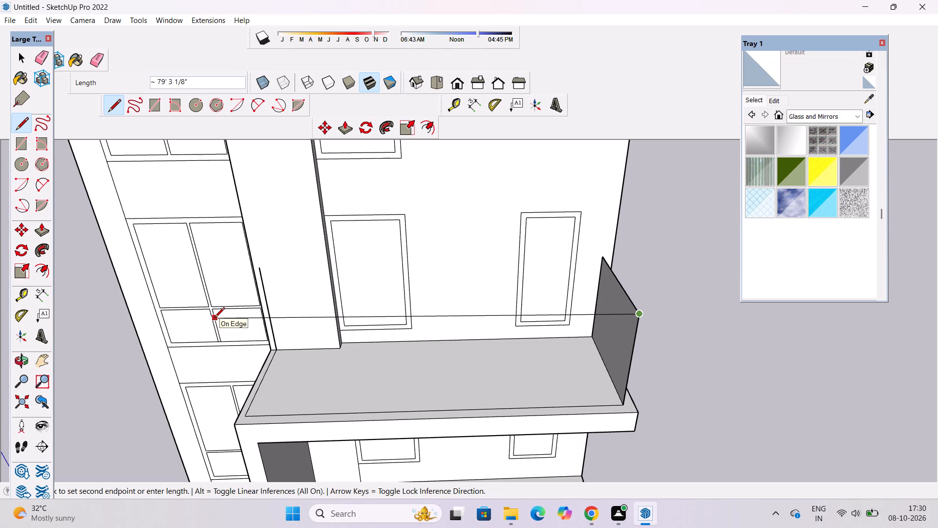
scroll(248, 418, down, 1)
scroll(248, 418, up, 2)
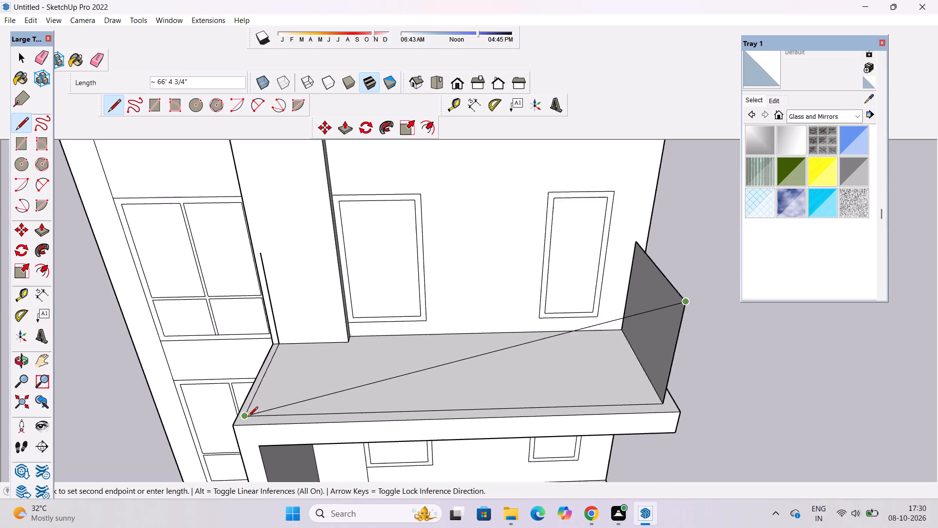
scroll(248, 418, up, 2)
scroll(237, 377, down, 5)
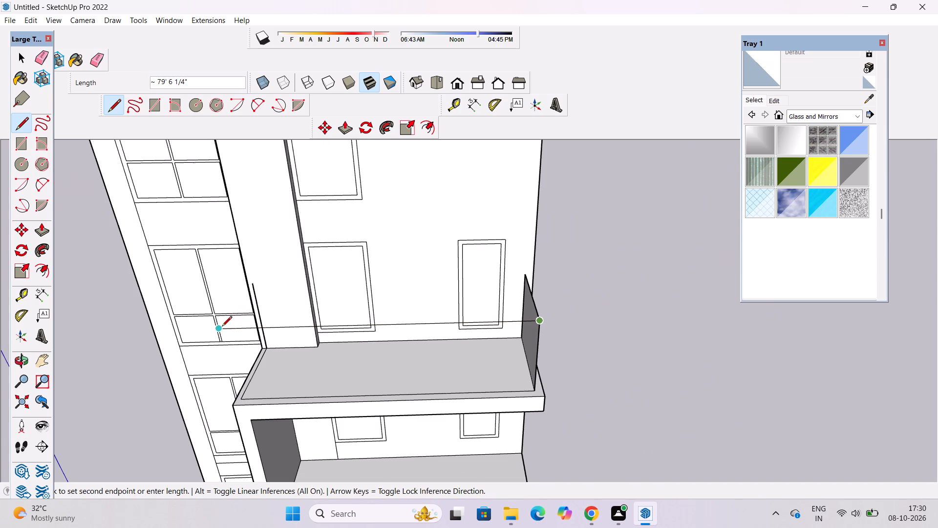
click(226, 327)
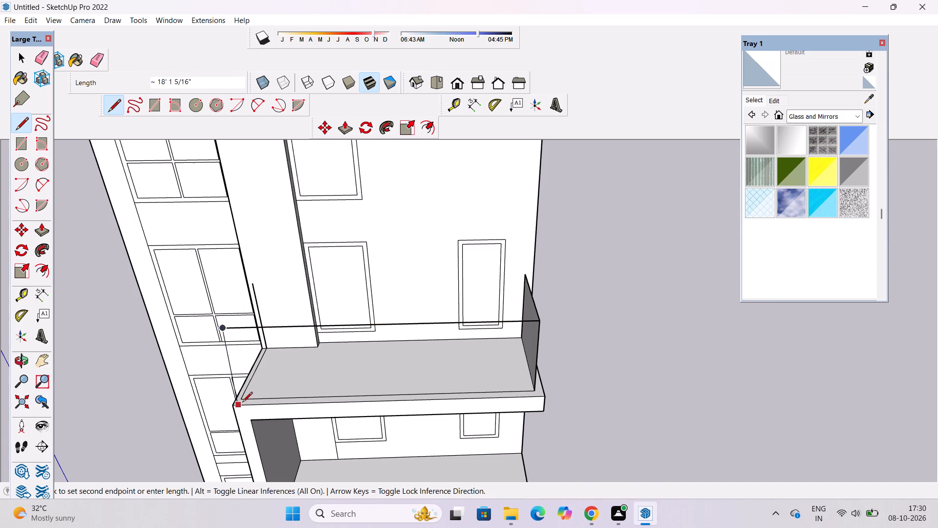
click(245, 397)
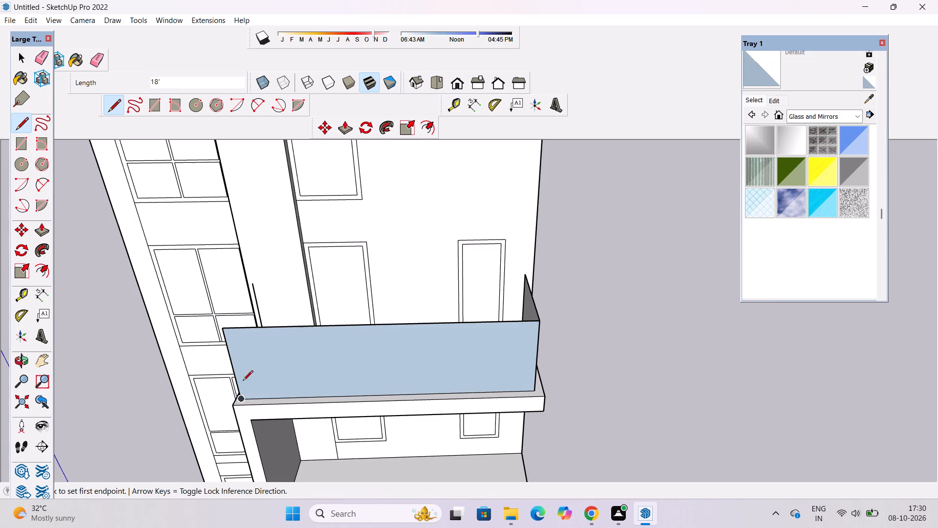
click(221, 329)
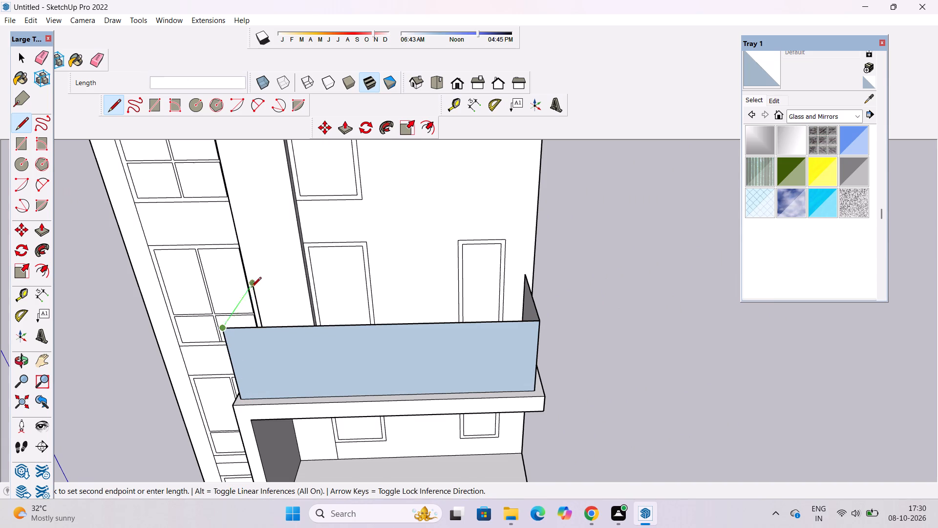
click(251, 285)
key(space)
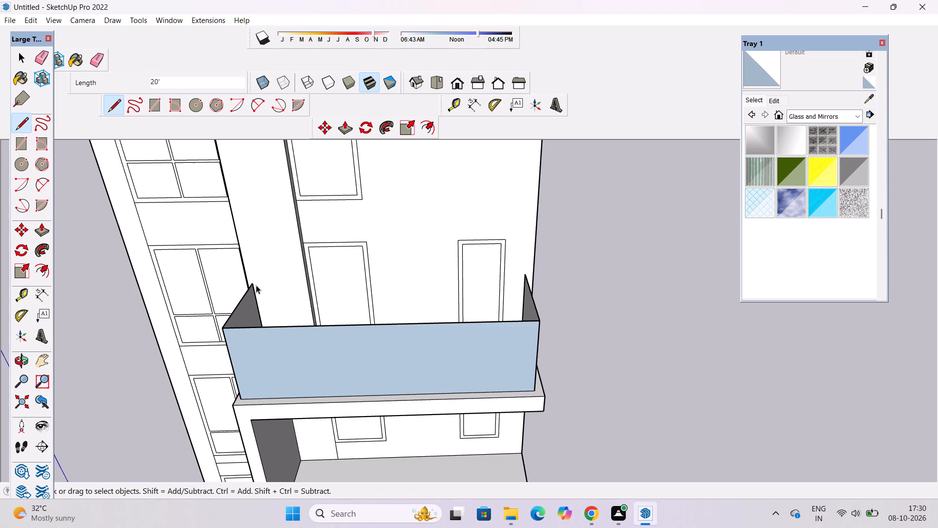
Examine the panels enclosing the upper slab from both sides, from below and from above.
key(o)
scroll(259, 271, down, 3)
drag(233, 325, 560, 315)
drag(561, 315, 364, 340)
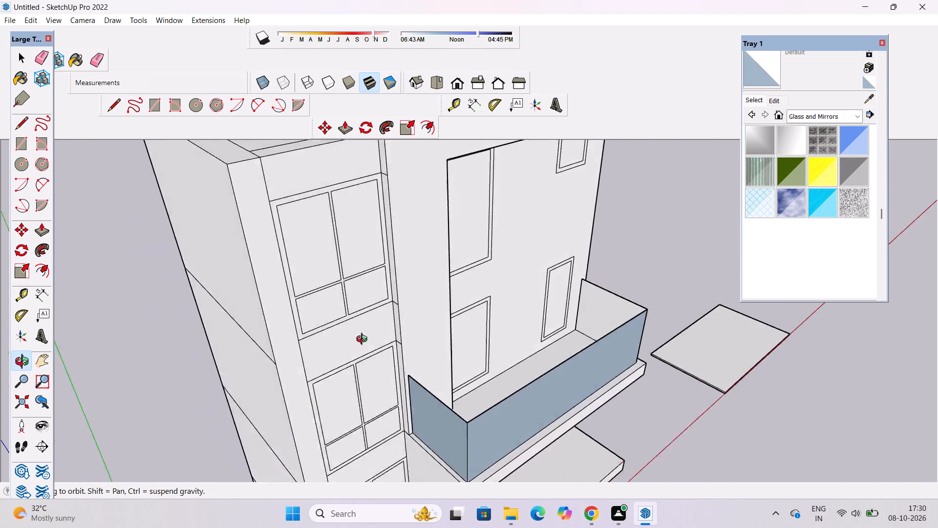
drag(364, 340, 328, 342)
shift+drag(536, 381, 318, 350)
shift+drag(317, 350, 299, 396)
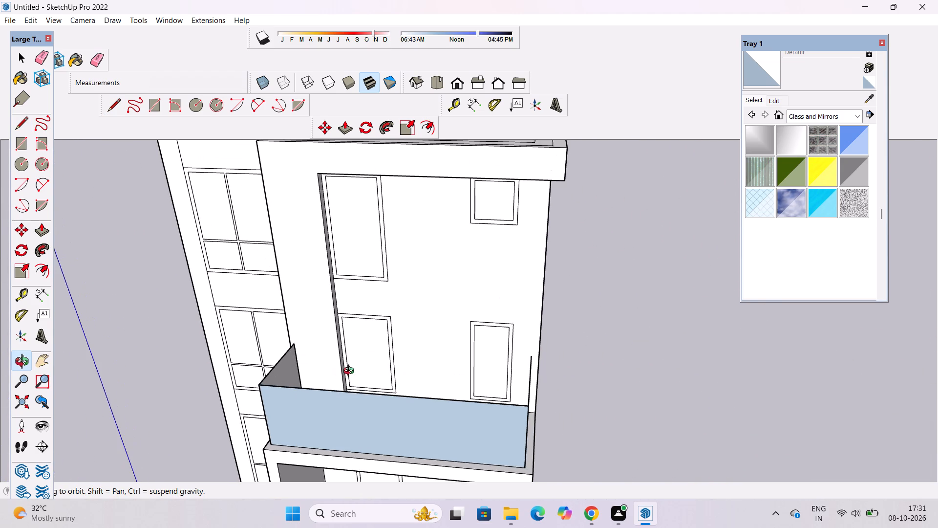
scroll(369, 348, down, 6)
drag(390, 408, 551, 247)
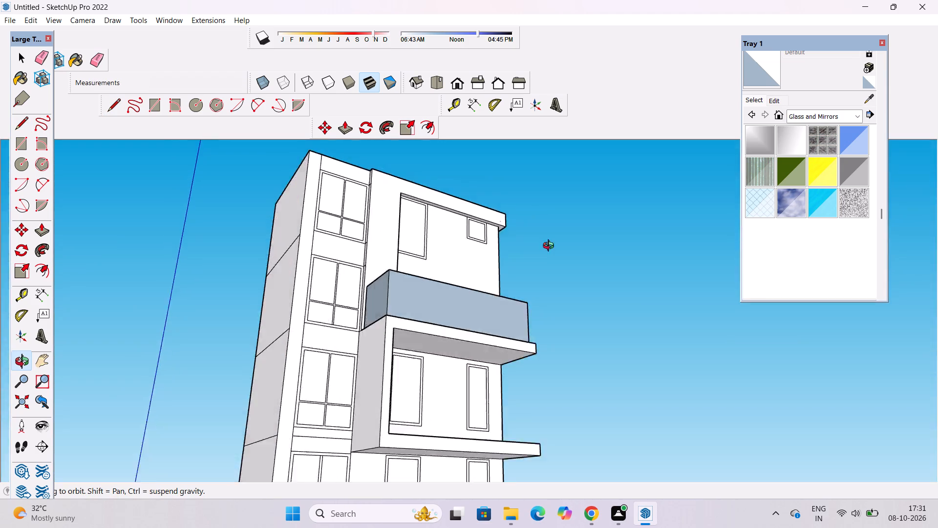
drag(551, 247, 505, 366)
drag(494, 344, 488, 351)
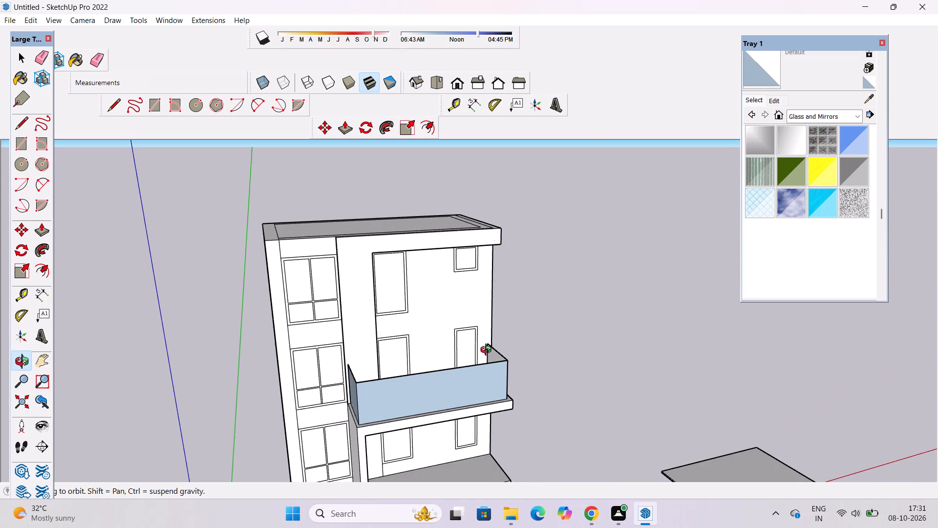
drag(488, 351, 474, 363)
drag(473, 364, 468, 368)
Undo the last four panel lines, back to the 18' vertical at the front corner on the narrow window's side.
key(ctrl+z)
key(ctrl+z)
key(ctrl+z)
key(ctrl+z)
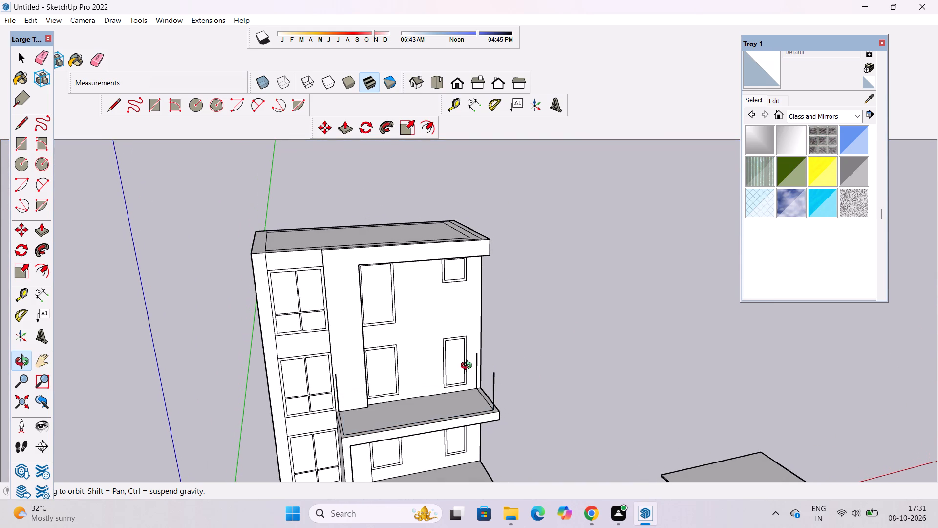
Draw an 18' vertical line up from the inset outline's front corner beside the divided-window column.
drag(502, 381, 395, 398)
scroll(373, 387, up, 3)
shift+drag(355, 395, 349, 399)
drag(351, 399, 408, 410)
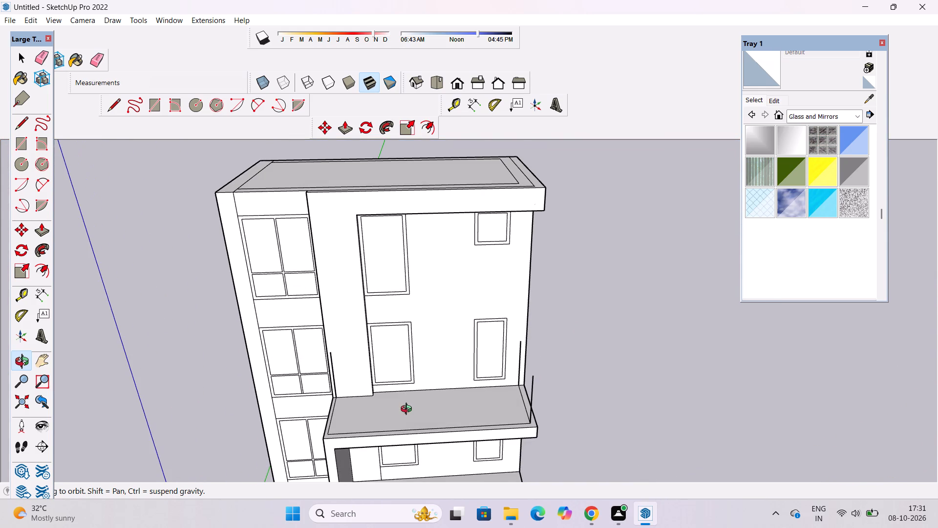
key(l)
scroll(336, 378, up, 4)
scroll(348, 386, down, 4)
scroll(343, 449, up, 3)
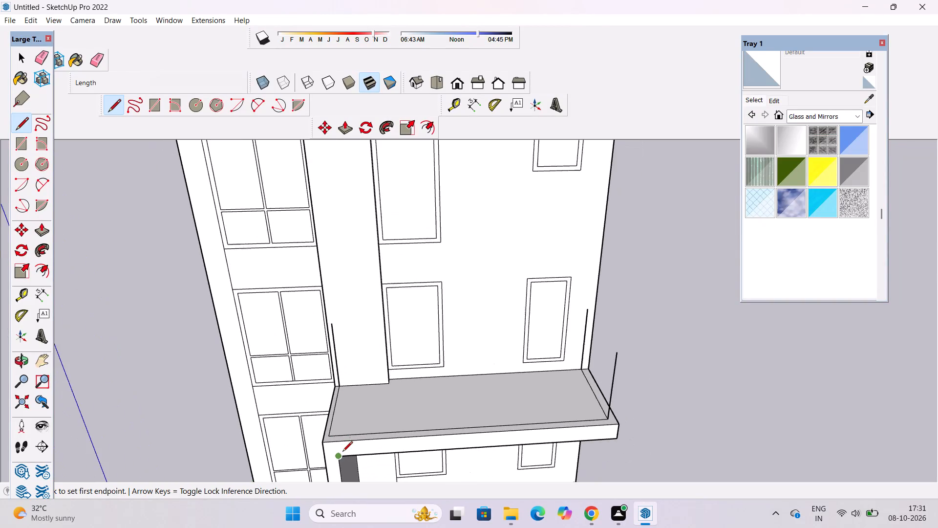
scroll(339, 446, up, 3)
click(324, 434)
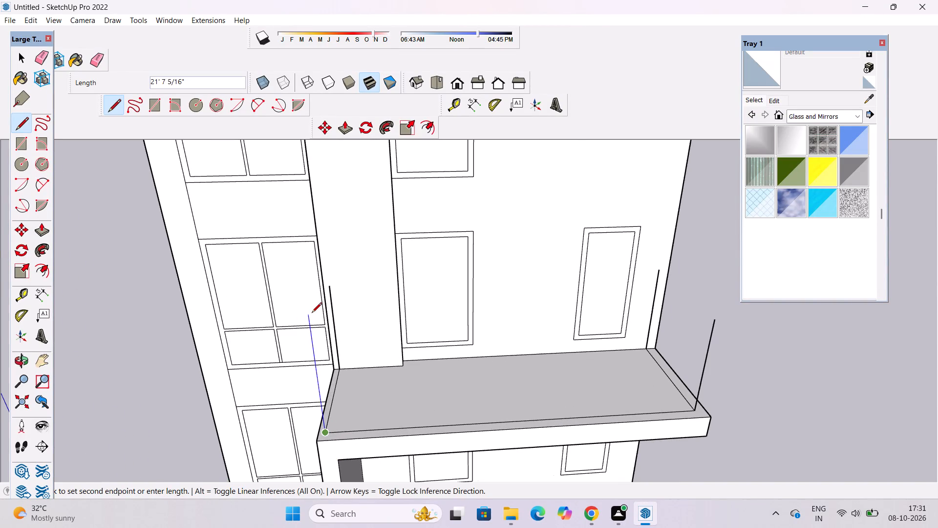
text(18')
key(Return)
key(space)
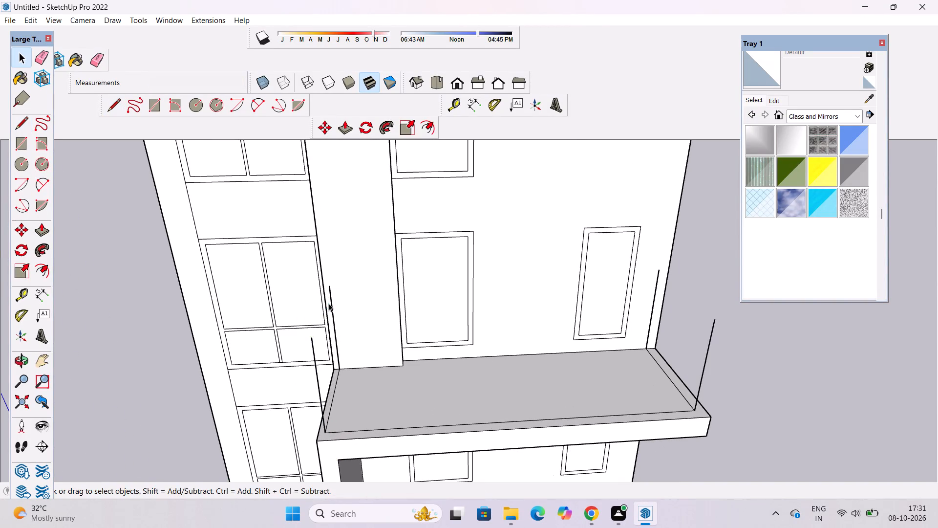
Connect the tops of the verticals with a 20' side line and a line across the front, closing the side and front panels.
key(l)
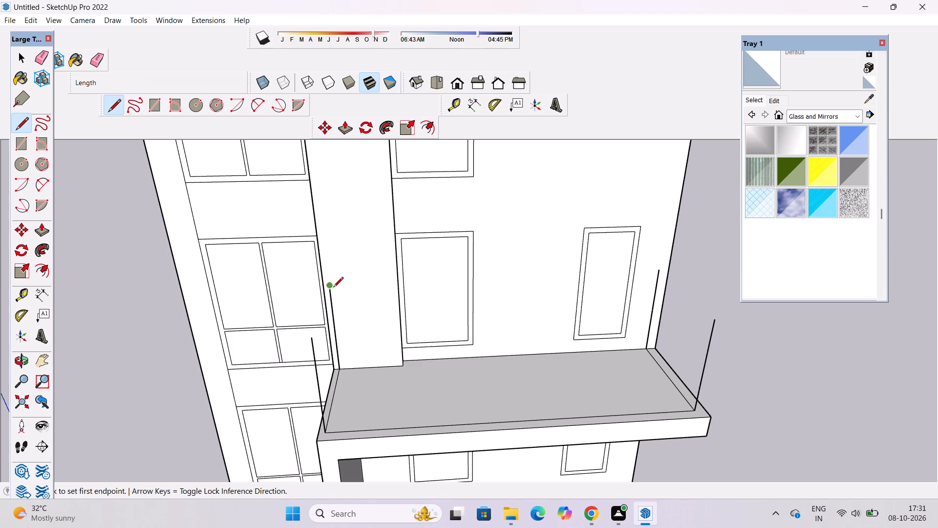
click(328, 286)
click(312, 339)
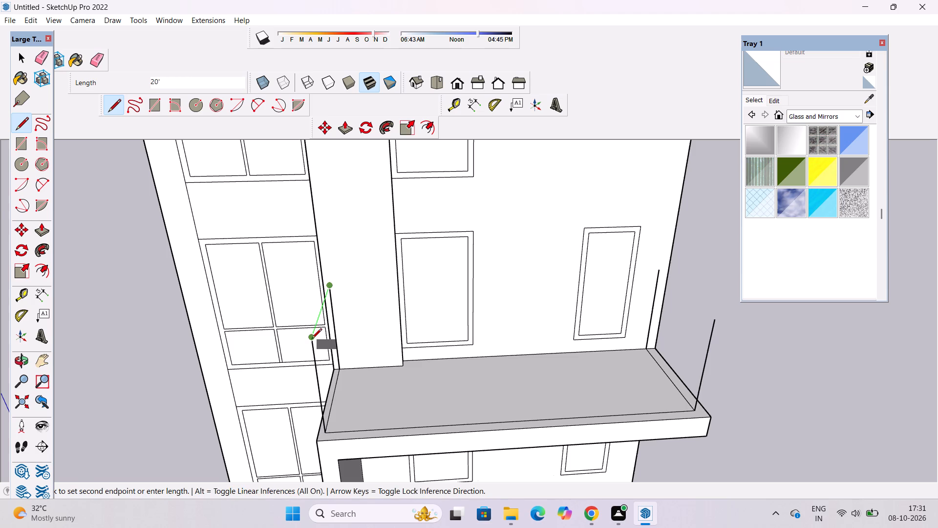
scroll(312, 339, down, 2)
click(311, 339)
scroll(336, 333, down, 5)
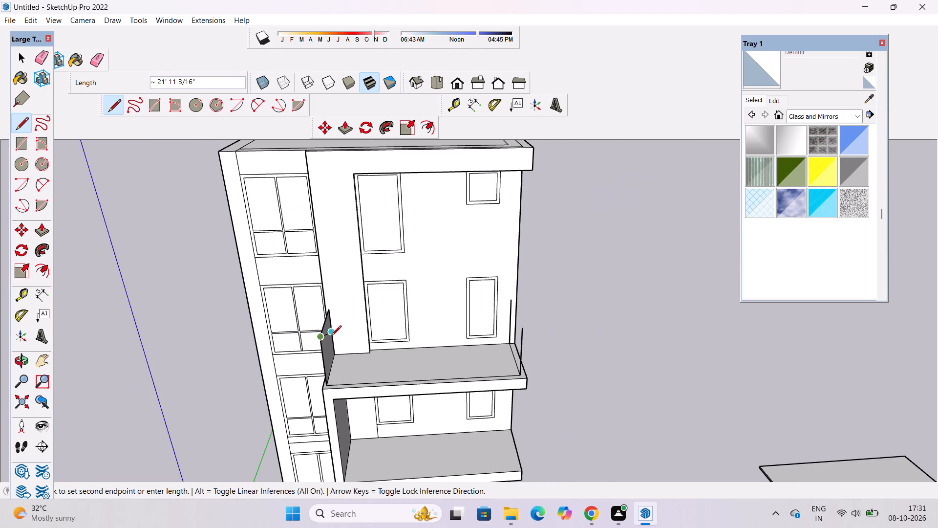
click(523, 331)
scroll(523, 331, up, 3)
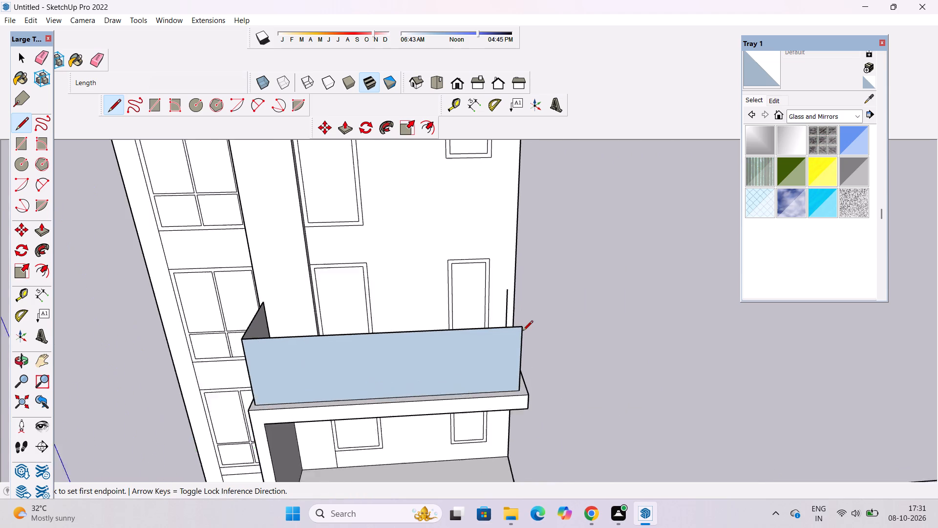
scroll(523, 331, up, 1)
Draw the top line from the front panel's corner to the facade's vertical line, closing the side panel near the narrow window.
key(o)
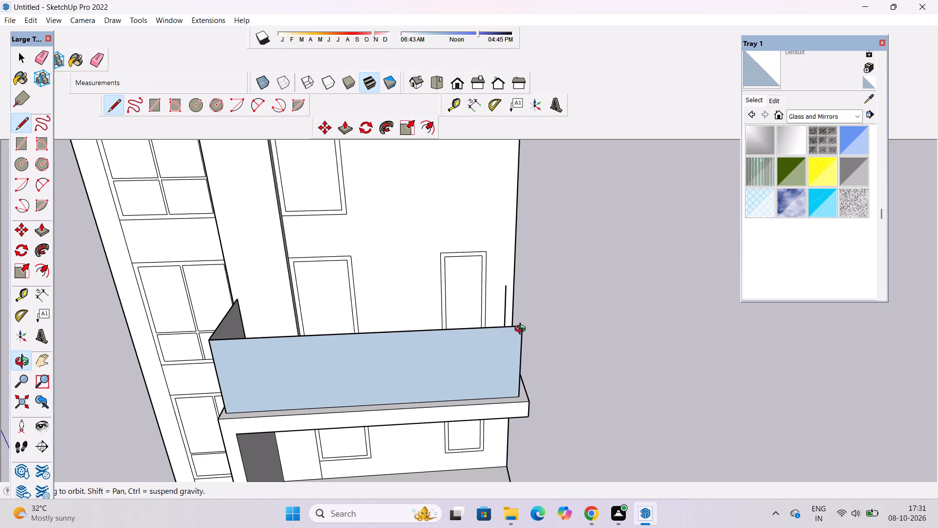
drag(529, 329, 239, 351)
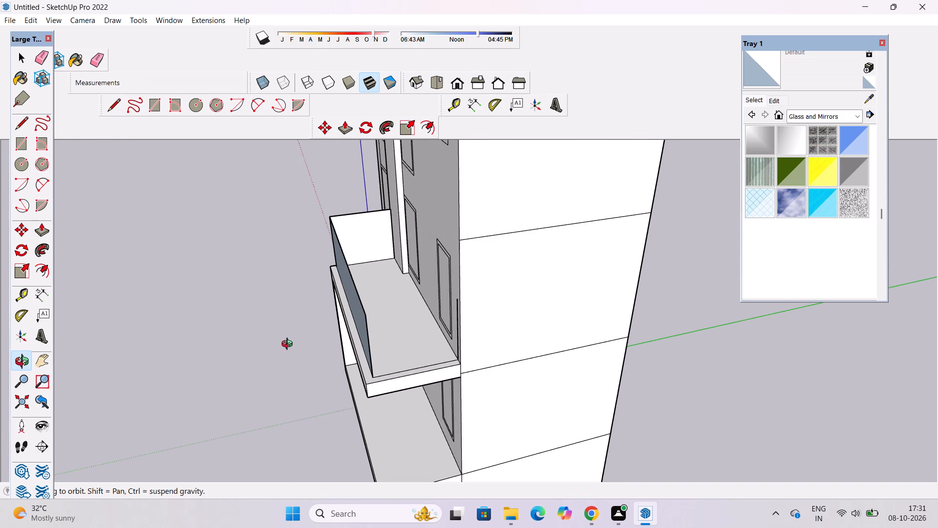
shift+drag(310, 345, 315, 376)
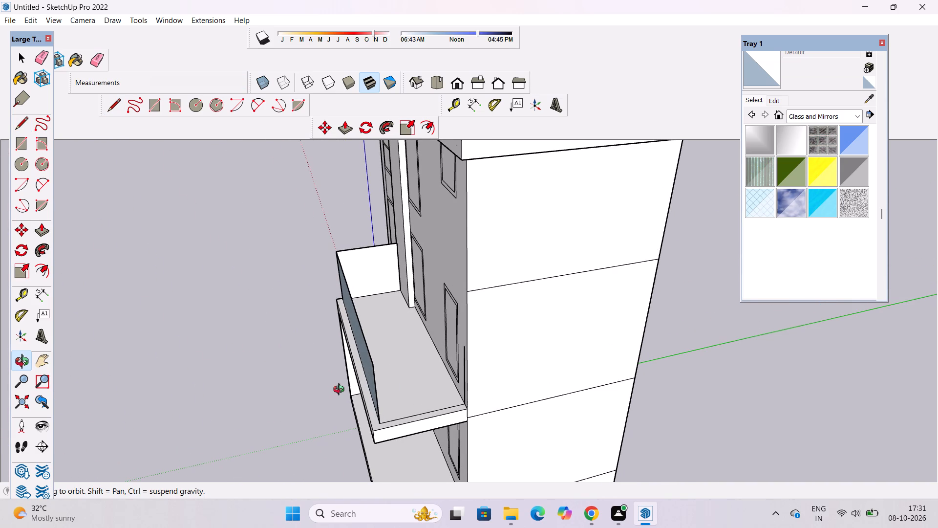
scroll(341, 391, up, 1)
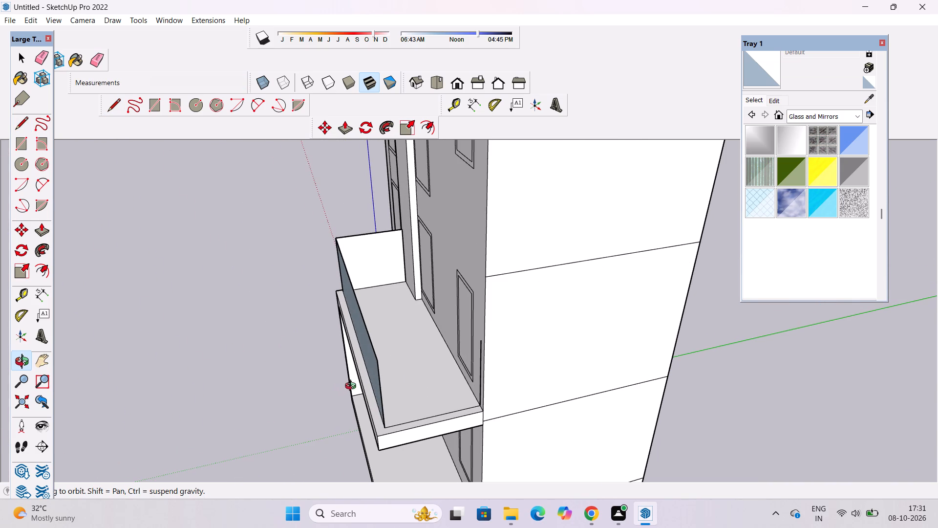
drag(390, 386, 379, 370)
key(l)
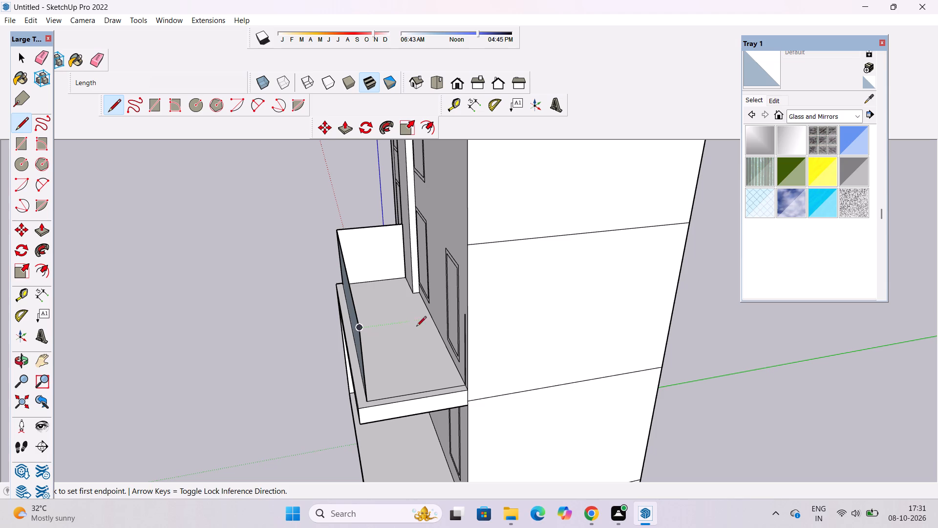
click(359, 328)
scroll(361, 326, up, 3)
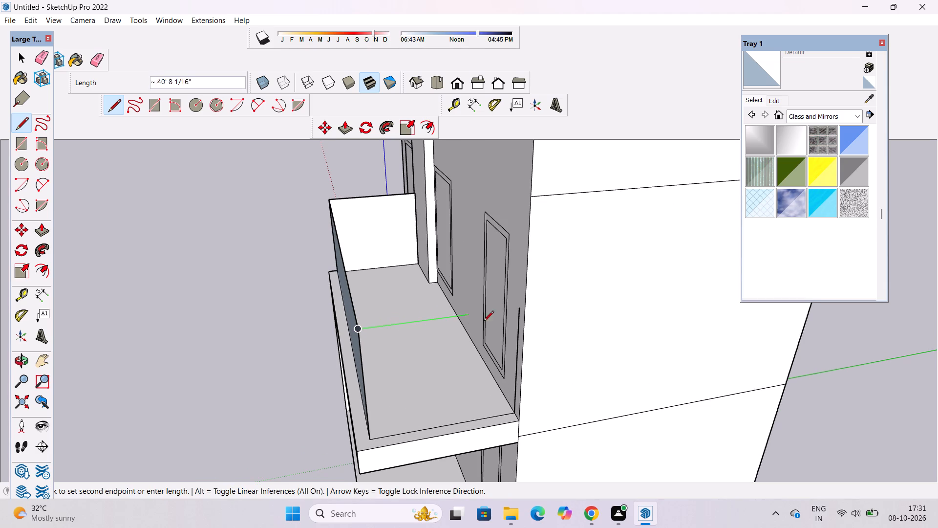
click(518, 310)
key(space)
Draw a circle of 6" radius, parallel to the facade, centred on the wall-side top corner of the panel beside the divided-window column.
key(o)
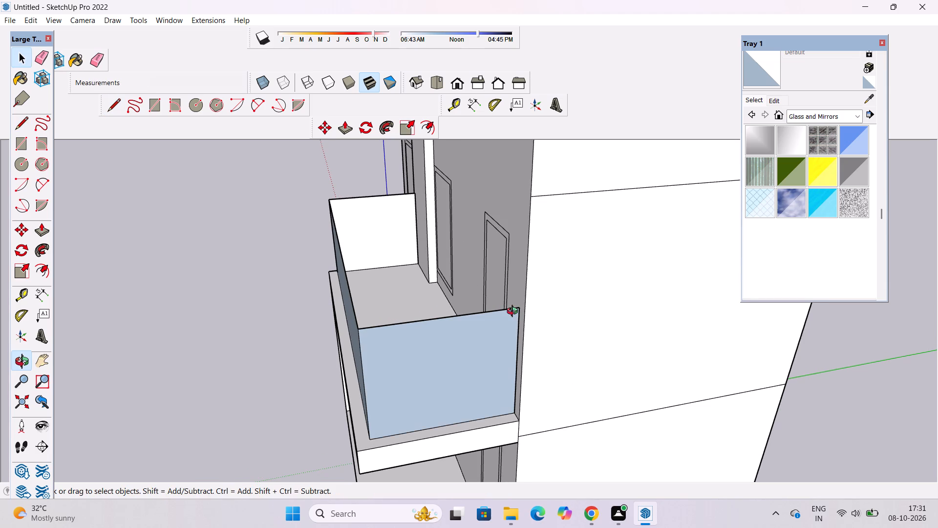
scroll(512, 307, down, 5)
drag(352, 354, 760, 362)
shift+drag(668, 334, 604, 353)
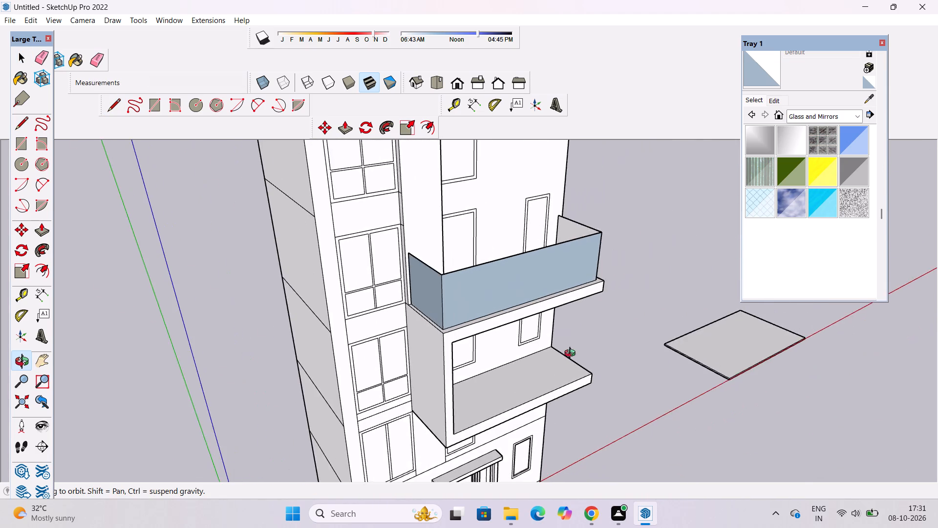
drag(532, 352, 392, 390)
scroll(404, 354, up, 2)
shift+drag(404, 354, 436, 405)
scroll(403, 318, up, 6)
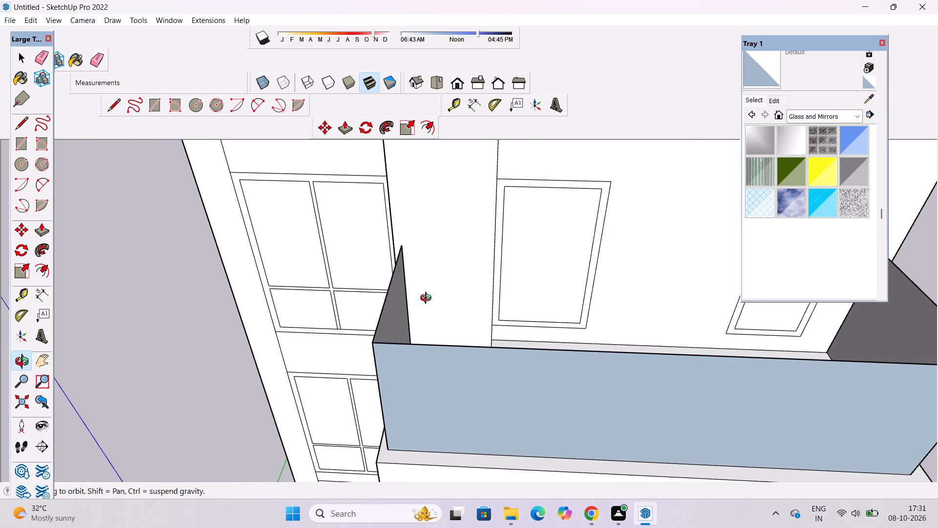
shift+drag(428, 299, 442, 374)
drag(404, 368, 467, 343)
shift+drag(471, 341, 450, 371)
scroll(448, 370, up, 3)
drag(430, 394, 455, 352)
drag(455, 352, 449, 347)
drag(449, 350, 504, 346)
shift+drag(504, 346, 490, 351)
key(c)
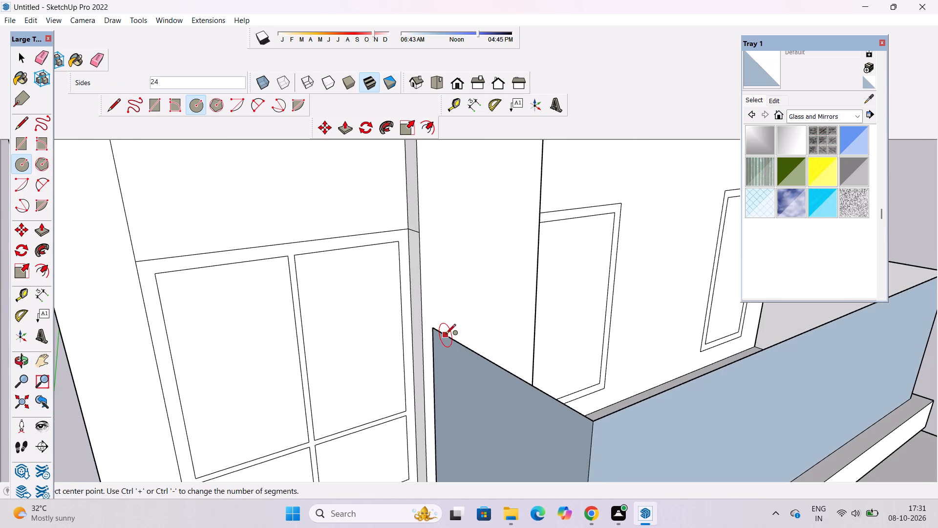
click(432, 330)
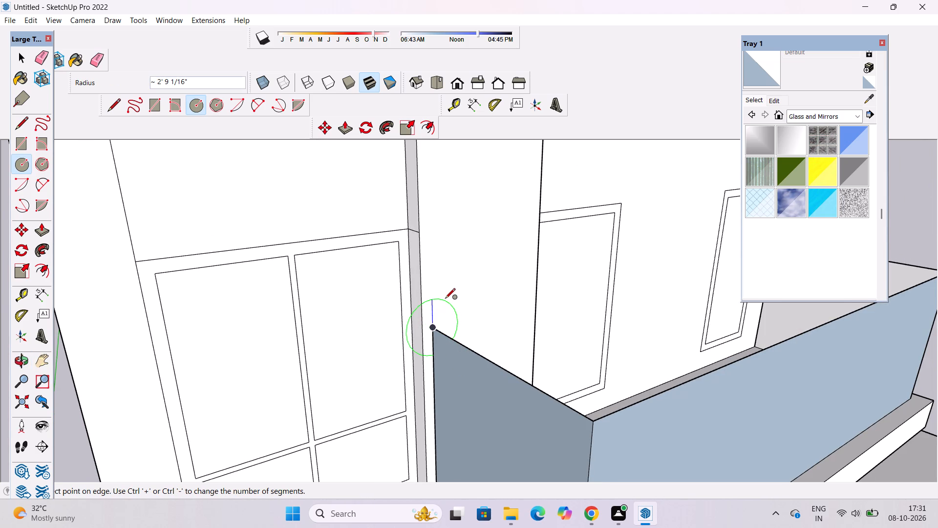
text(6")
key(Return)
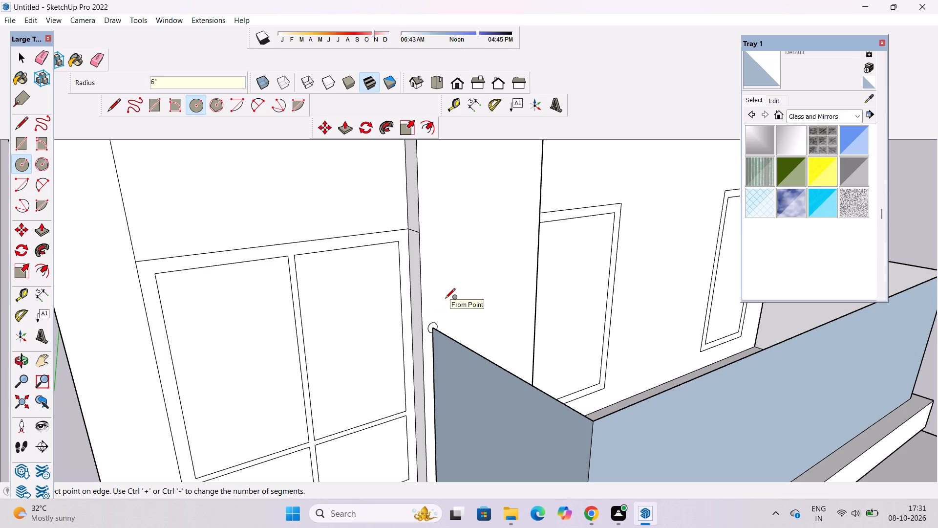
Undo the 6" radius circle at the side panel's top corner.
key(ctrl+z)
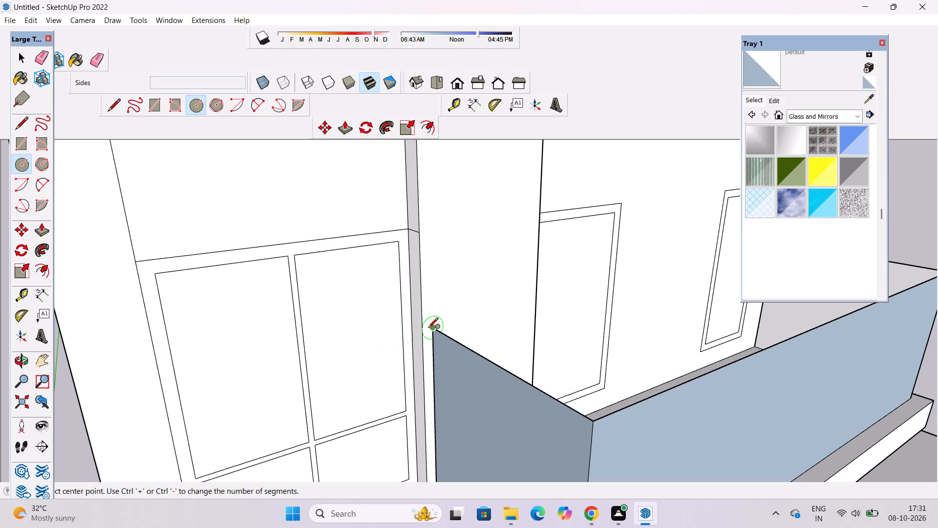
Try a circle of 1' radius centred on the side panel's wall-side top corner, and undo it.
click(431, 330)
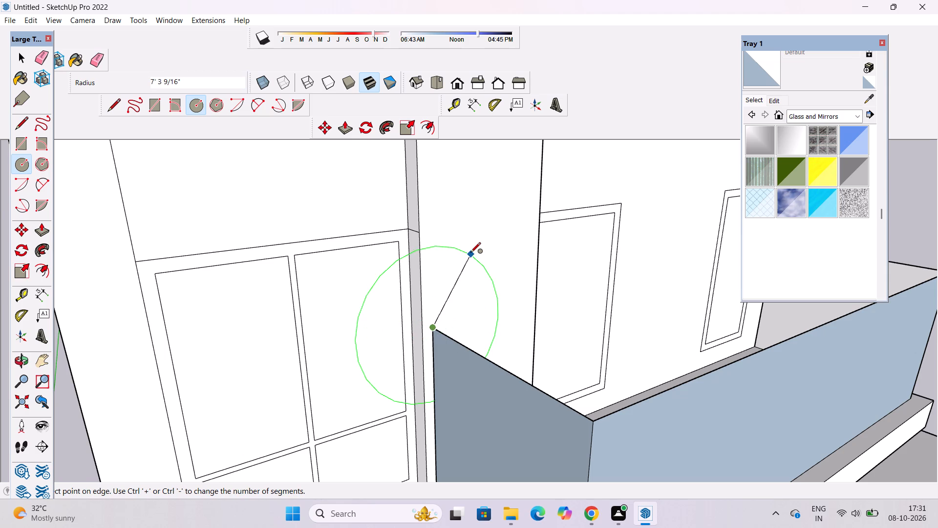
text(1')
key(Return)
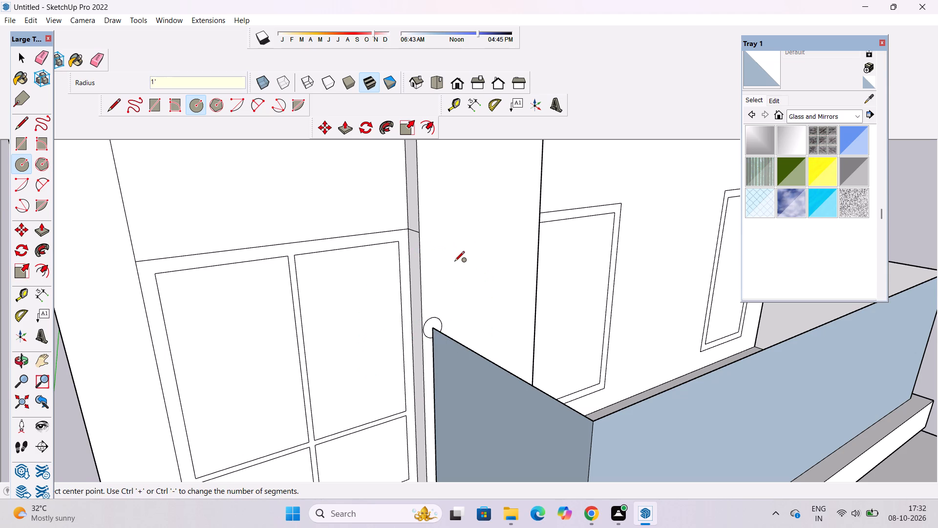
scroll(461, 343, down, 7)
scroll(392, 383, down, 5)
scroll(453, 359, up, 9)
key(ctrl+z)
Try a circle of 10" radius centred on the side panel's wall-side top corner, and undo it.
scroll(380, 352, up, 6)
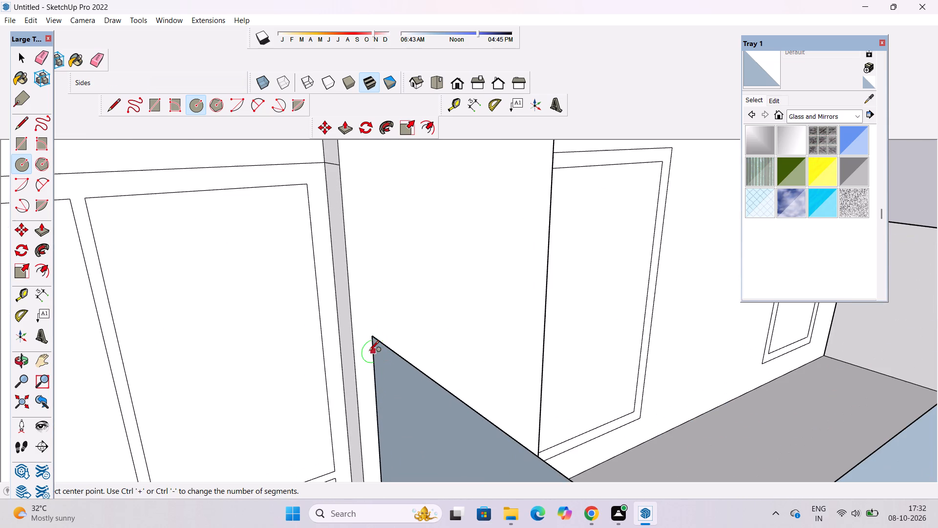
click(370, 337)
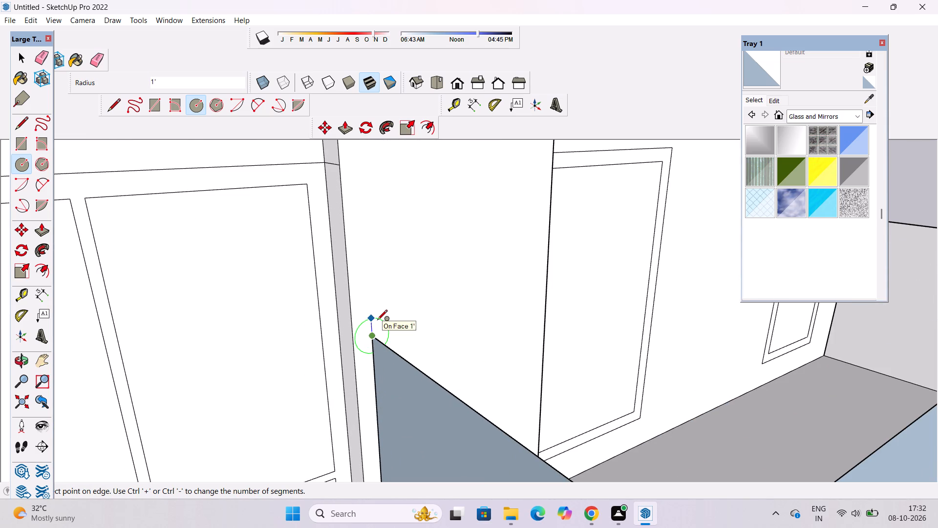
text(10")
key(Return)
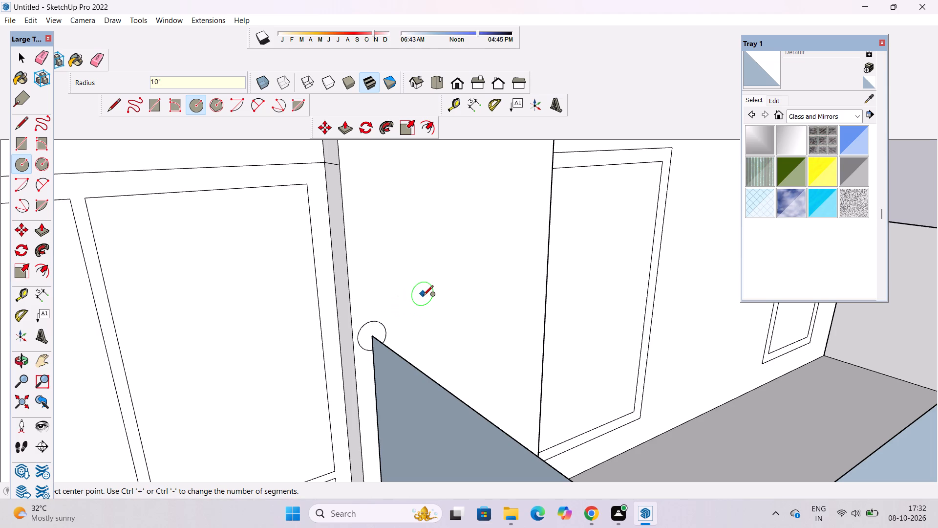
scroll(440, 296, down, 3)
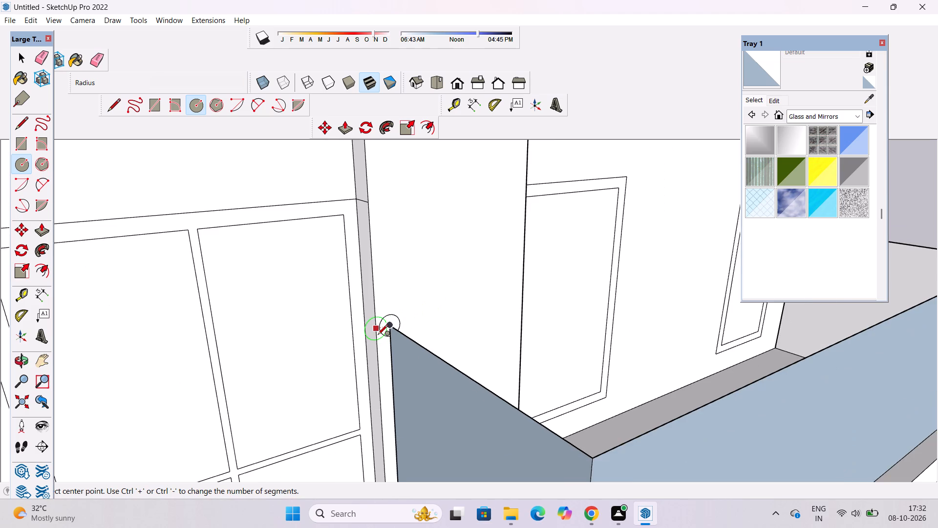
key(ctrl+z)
Draw a circle of 7" radius, parallel to the facade, centred on the wall-side top corner of the panel beside the divided-window column.
scroll(378, 344, up, 8)
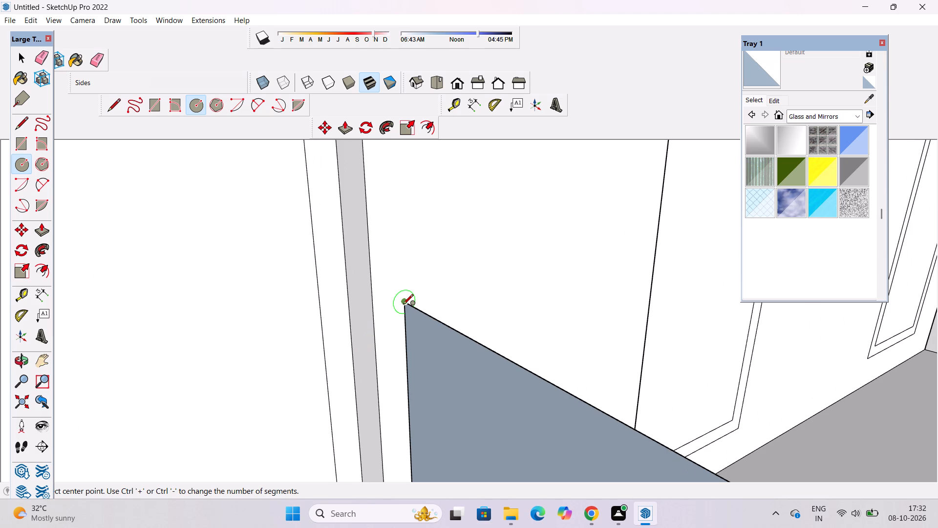
click(403, 304)
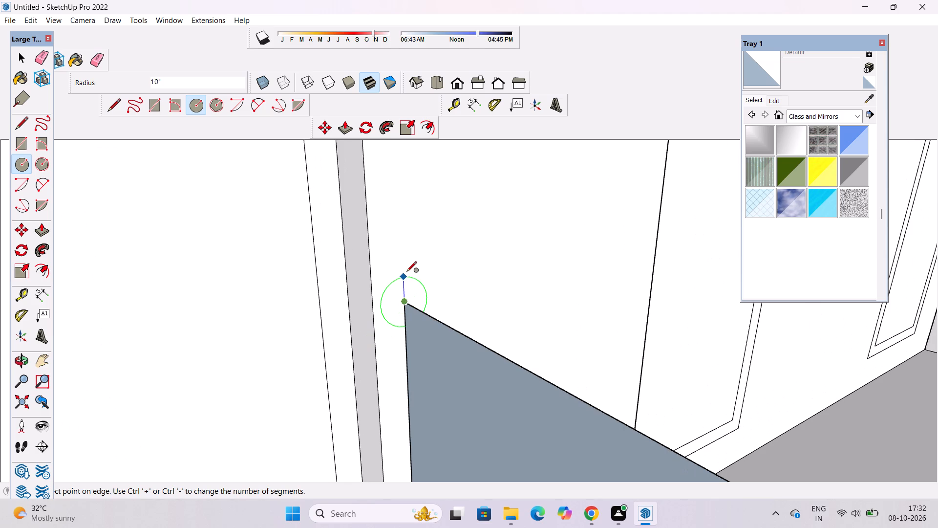
text(7")
key(Return)
Set the 7" circle's number of segments to 60 and clear the selection.
scroll(393, 317, up, 1)
key(space)
scroll(396, 303, up, 5)
click(402, 268)
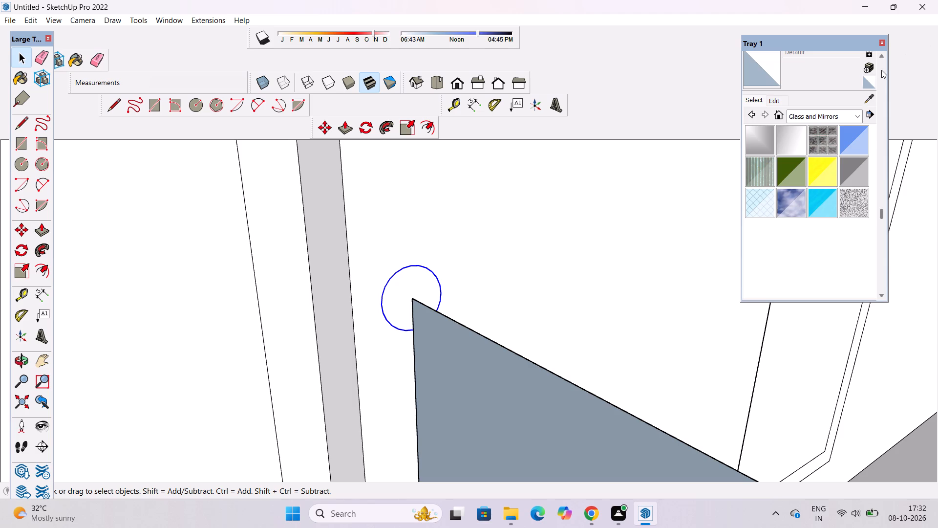
scroll(842, 142, up, 2)
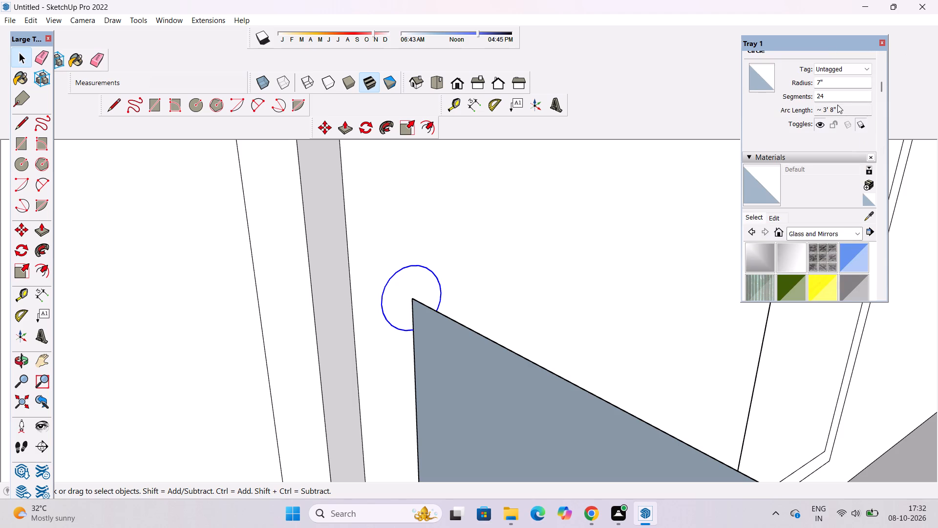
click(832, 95)
key(BackSpace)
key(BackSpace)
key(BackSpace)
key(BackSpace)
key(BackSpace)
key(BackSpace)
key(BackSpace)
key(BackSpace)
text(60)
key(Return)
scroll(386, 186, down, 7)
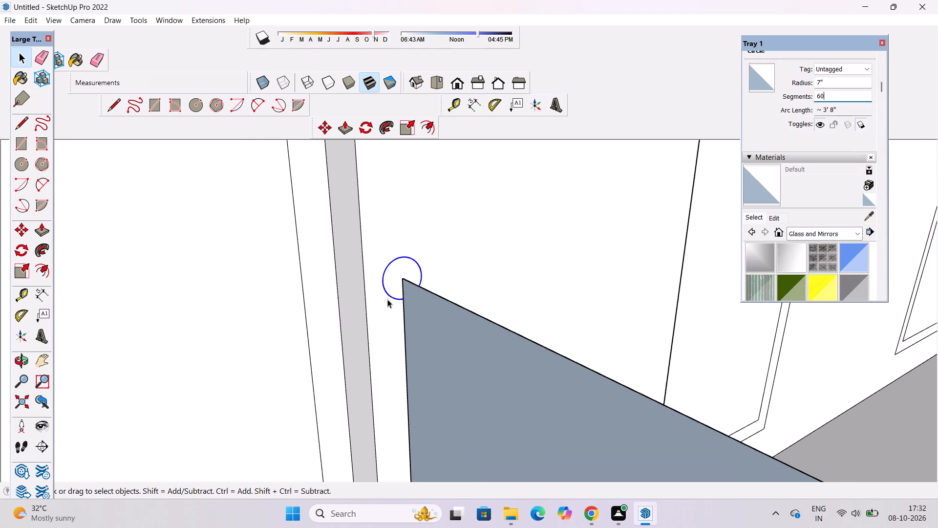
scroll(387, 299, down, 11)
scroll(400, 271, up, 3)
scroll(395, 273, down, 5)
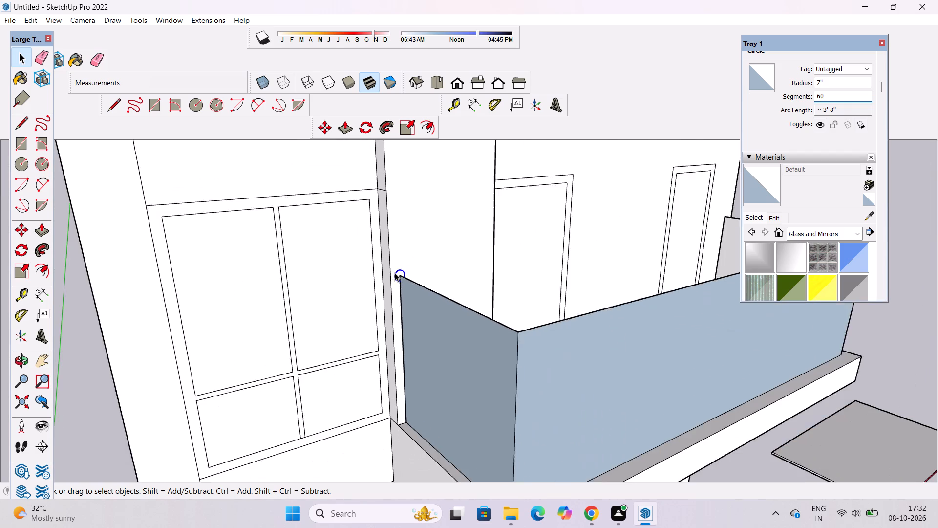
scroll(395, 273, down, 2)
click(99, 355)
Sweep the circle with Follow Me along the top edges of the two side panels and the front panel, forming a round handrail.
scroll(410, 262, up, 8)
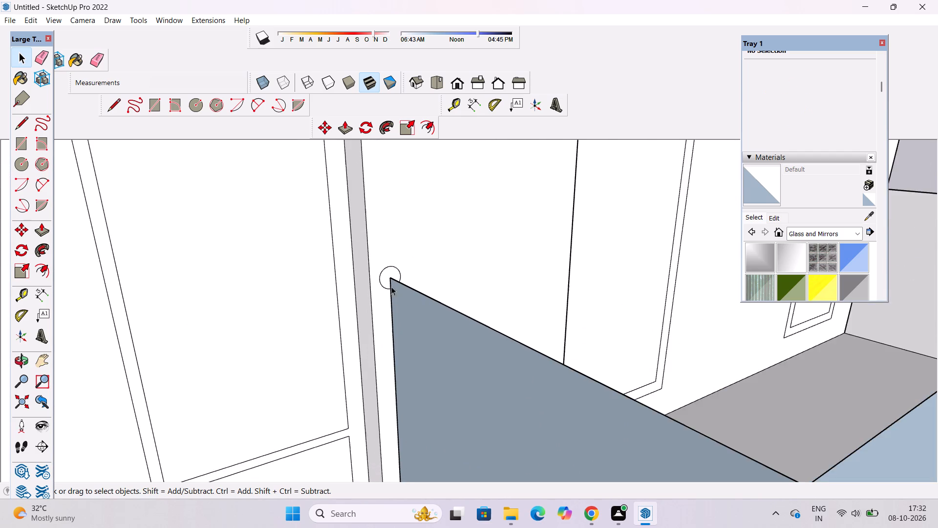
scroll(391, 286, up, 6)
scroll(338, 270, down, 4)
scroll(399, 264, up, 4)
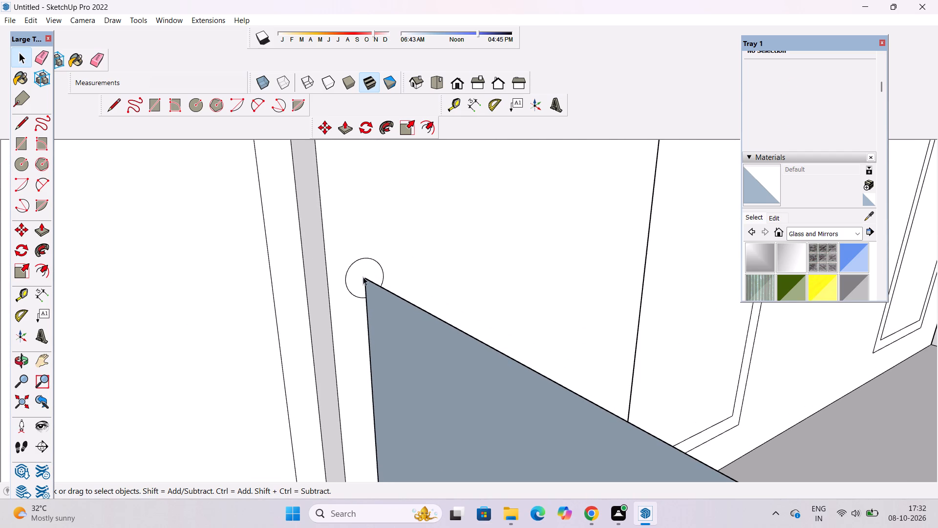
shift+double_click(361, 276)
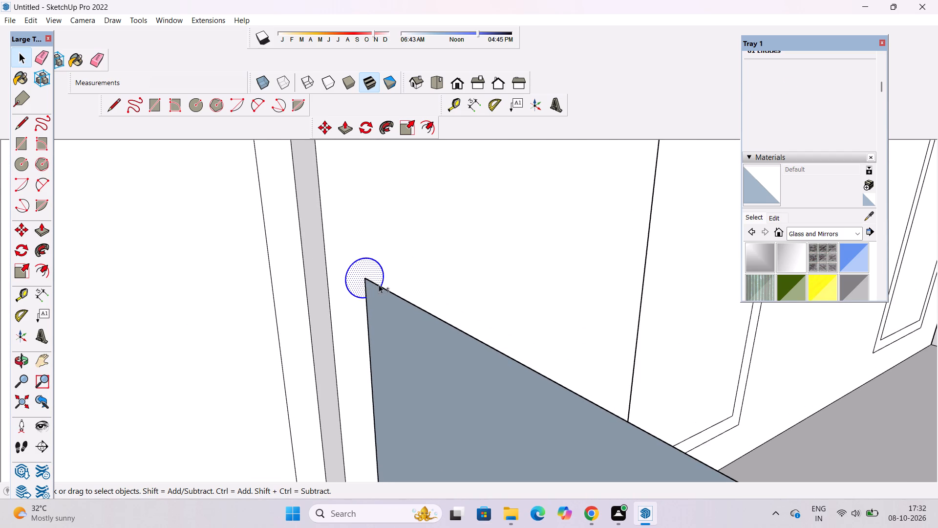
shift+click(379, 285)
shift+scroll(321, 267, down, 13)
shift+scroll(551, 356, up, 3)
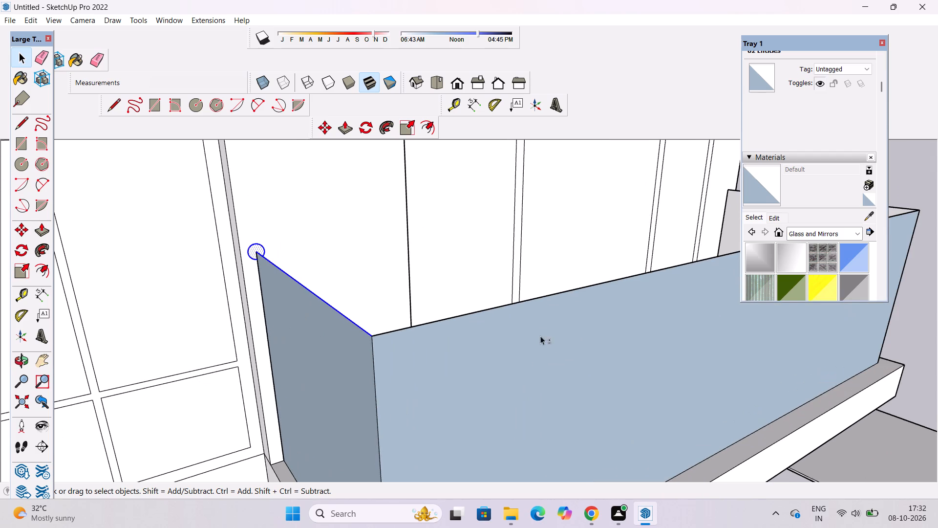
shift+click(534, 299)
shift+scroll(305, 342, down, 5)
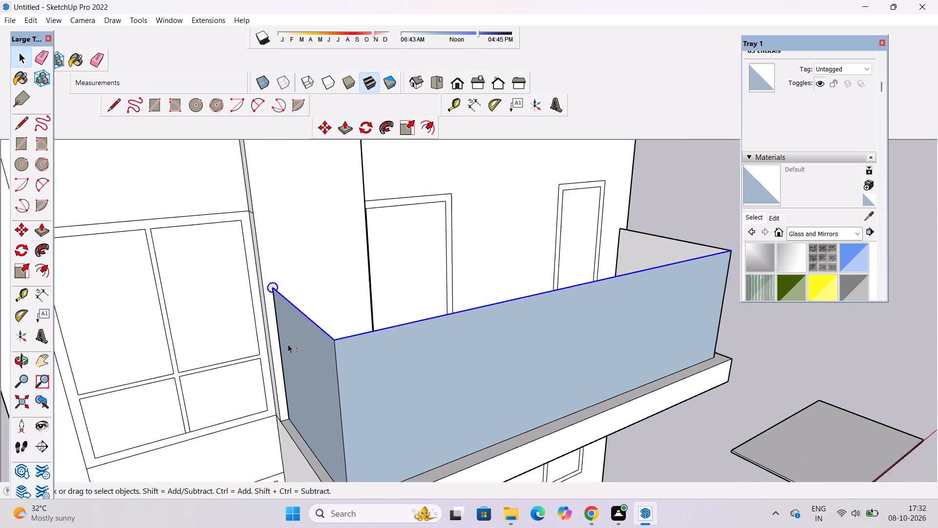
shift+scroll(288, 344, down, 5)
shift+scroll(610, 266, up, 5)
shift+click(607, 276)
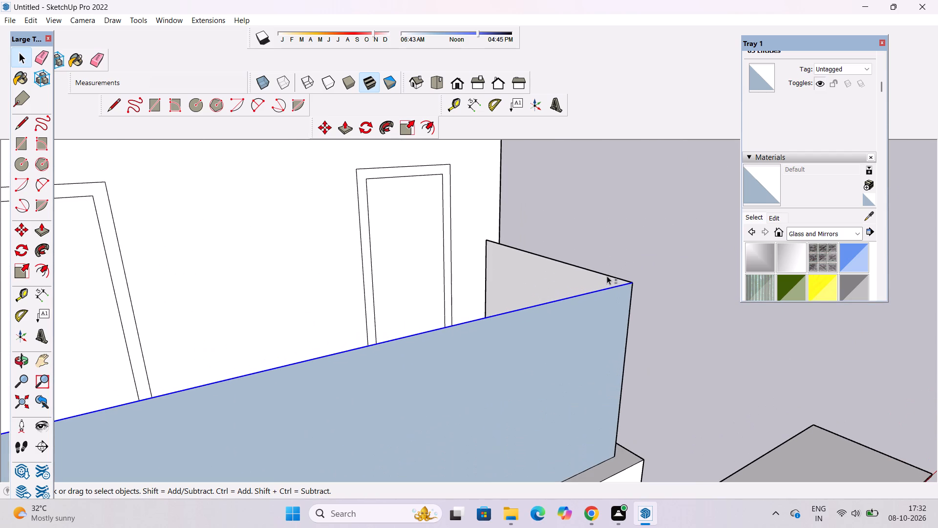
shift+scroll(635, 240, down, 6)
shift+scroll(635, 261, up, 5)
shift+scroll(641, 258, down, 4)
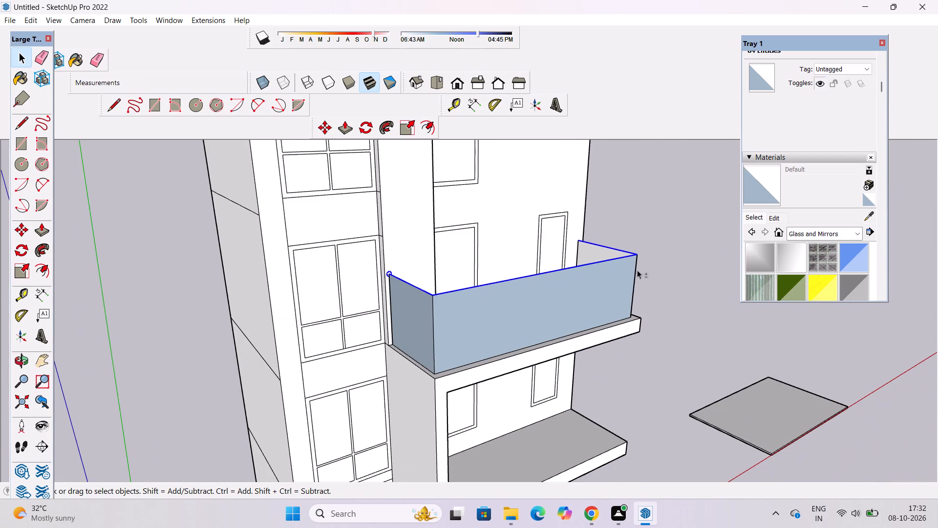
shift+scroll(411, 280, up, 15)
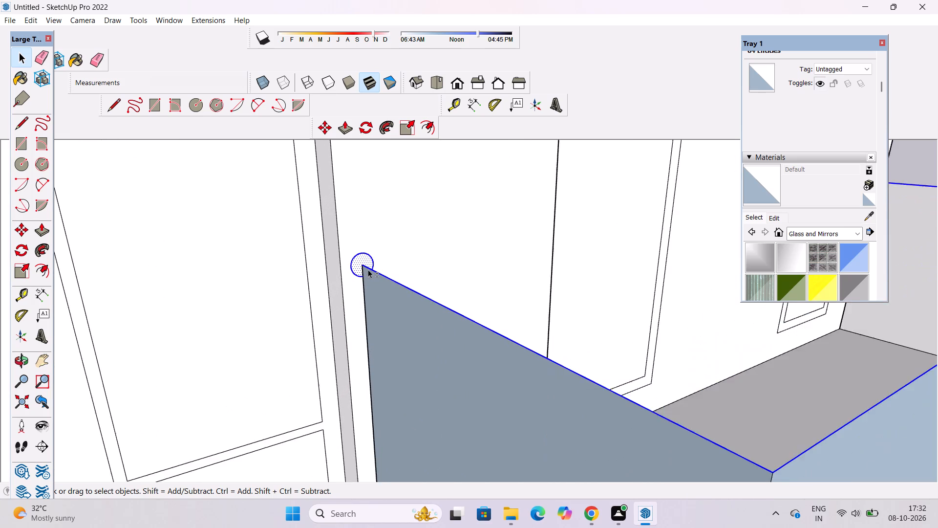
shift+scroll(368, 269, up, 5)
click(40, 248)
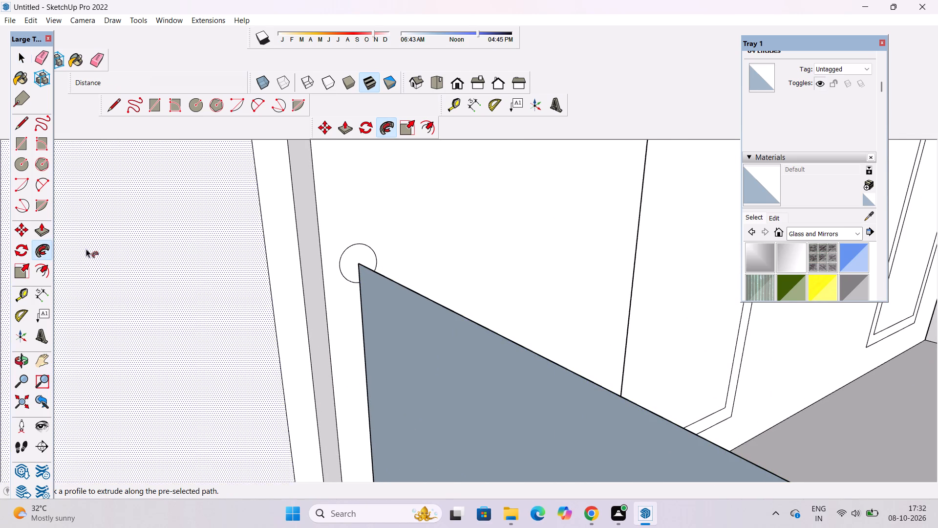
click(353, 266)
scroll(260, 254, down, 20)
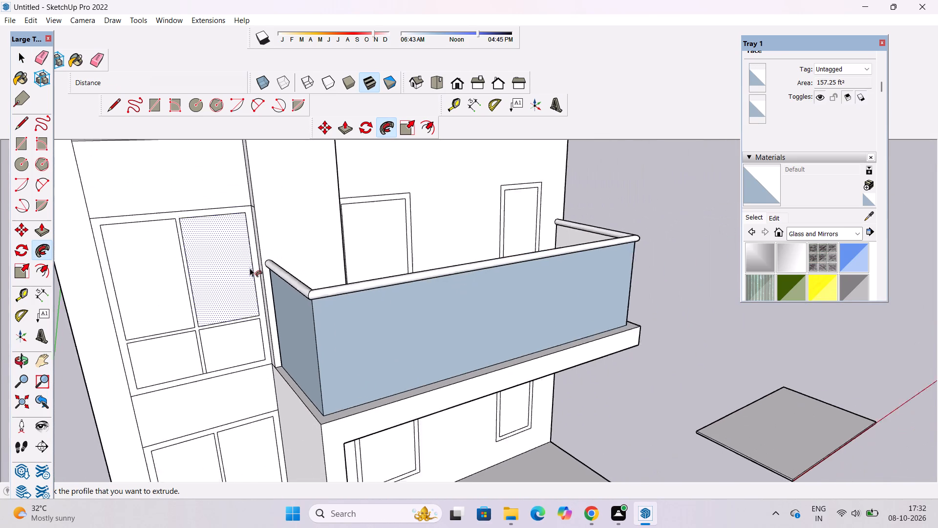
scroll(250, 268, down, 1)
key(space)
Examine the handrail, the panels and both projecting slabs against the facade from the front and both sides.
key(o)
drag(687, 264, 669, 267)
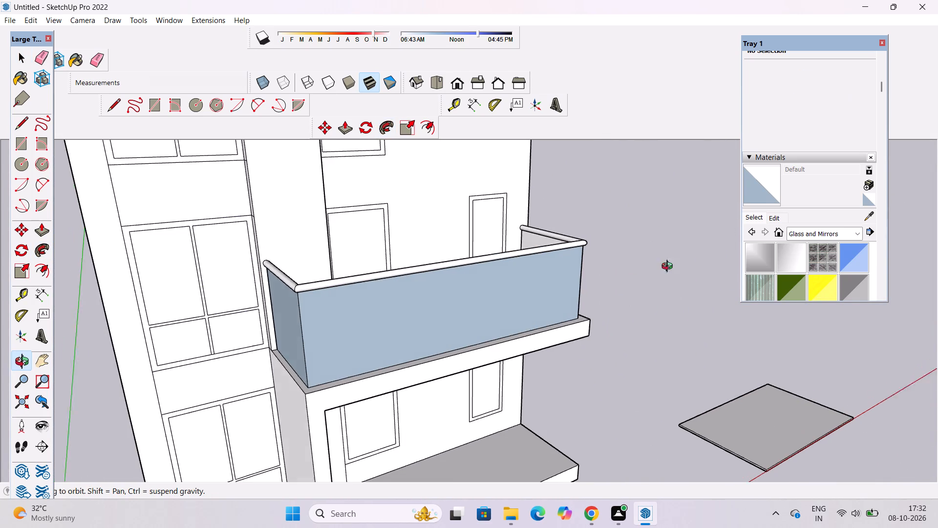
drag(669, 267, 789, 327)
drag(423, 320, 642, 277)
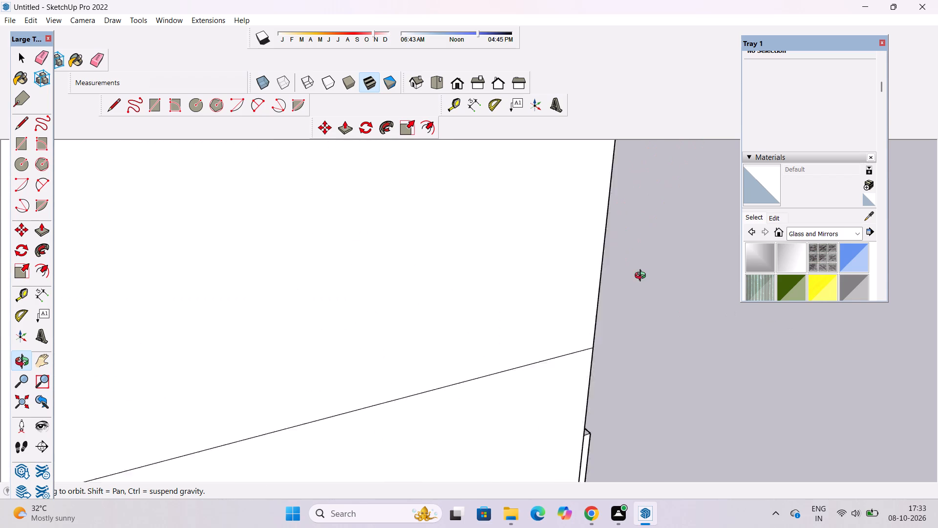
drag(642, 277, 383, 328)
drag(465, 358, 349, 279)
scroll(347, 277, down, 7)
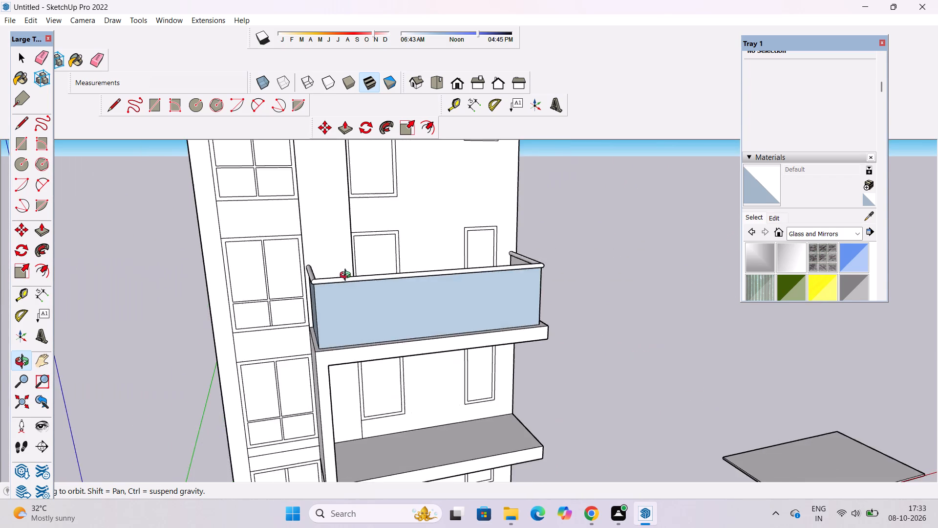
scroll(347, 276, down, 3)
drag(445, 330, 414, 327)
shift+drag(412, 327, 415, 346)
drag(416, 346, 395, 335)
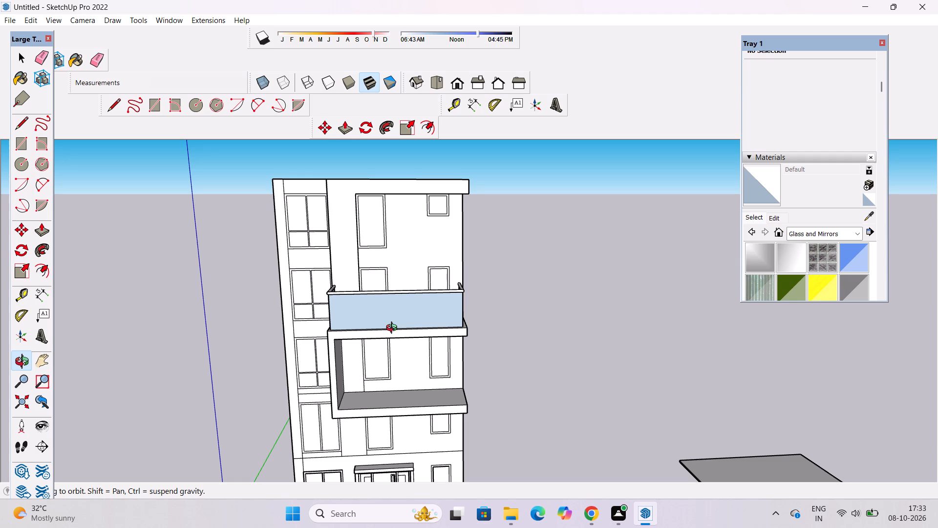
drag(402, 312, 413, 343)
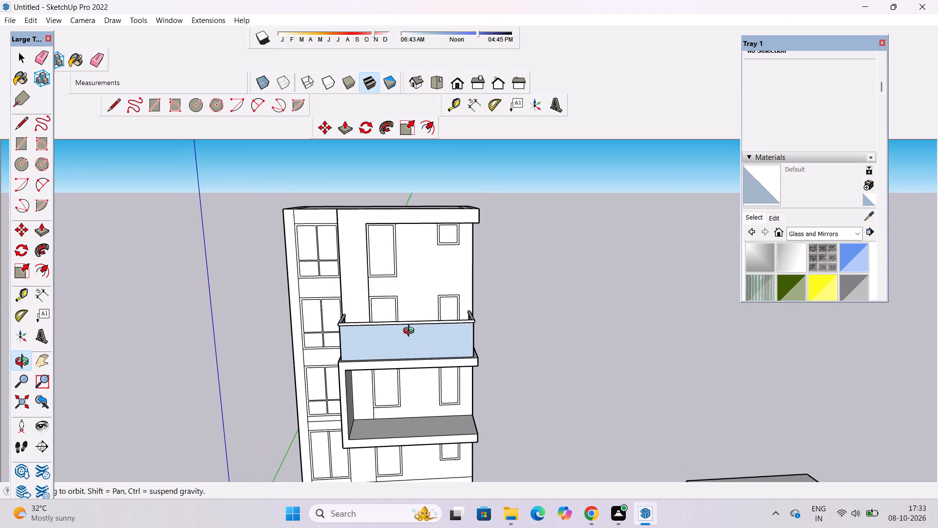
scroll(410, 330, up, 4)
drag(396, 349, 711, 323)
drag(723, 319, 412, 396)
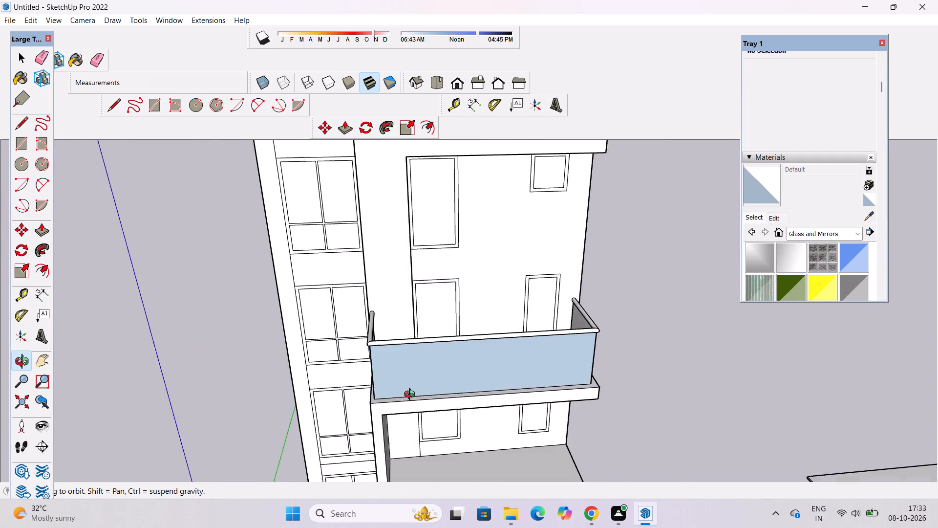
drag(412, 396, 411, 305)
scroll(418, 292, down, 5)
drag(459, 406, 440, 361)
shift+drag(440, 361, 433, 358)
shift+drag(443, 370, 444, 376)
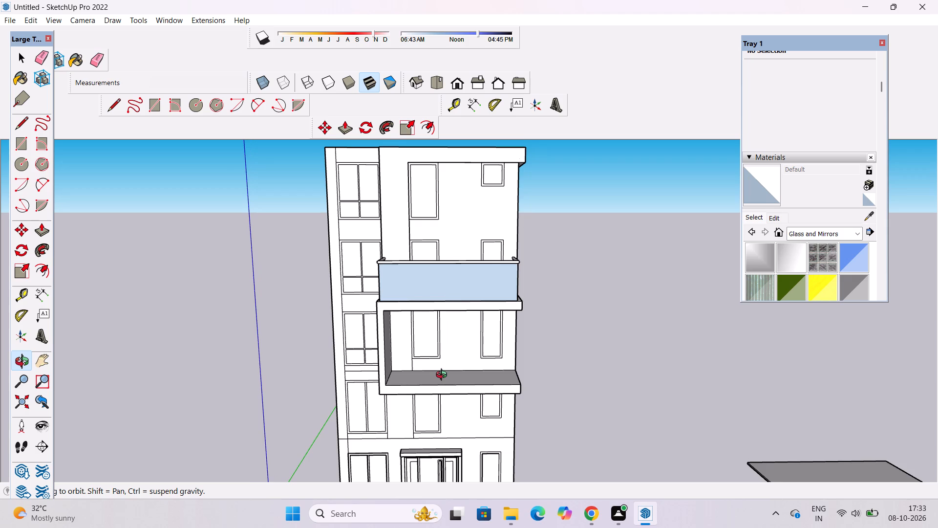
scroll(446, 381, up, 1)
shift+drag(446, 381, 424, 381)
drag(423, 381, 426, 419)
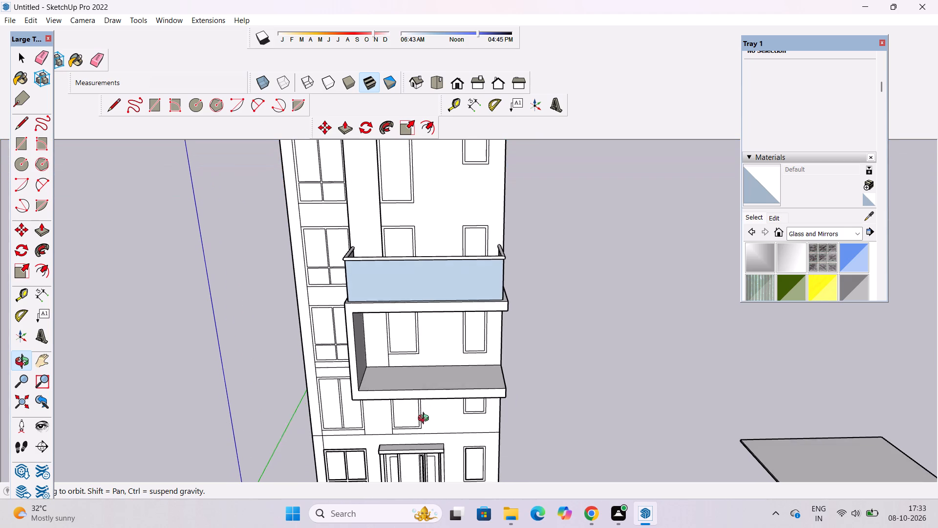
drag(426, 419, 426, 422)
scroll(418, 415, up, 2)
shift+drag(416, 404, 399, 413)
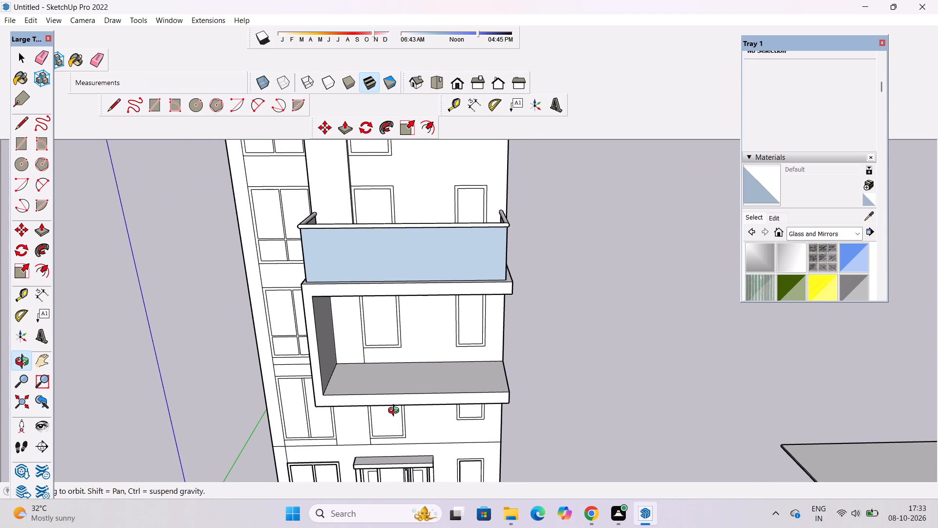
shift+drag(393, 413, 382, 420)
shift+drag(380, 422, 376, 428)
drag(375, 431, 356, 441)
drag(412, 425, 426, 427)
drag(444, 402, 445, 435)
drag(449, 427, 370, 415)
shift+drag(479, 360, 461, 377)
shift+drag(466, 412, 490, 398)
drag(495, 408, 484, 375)
drag(484, 375, 491, 372)
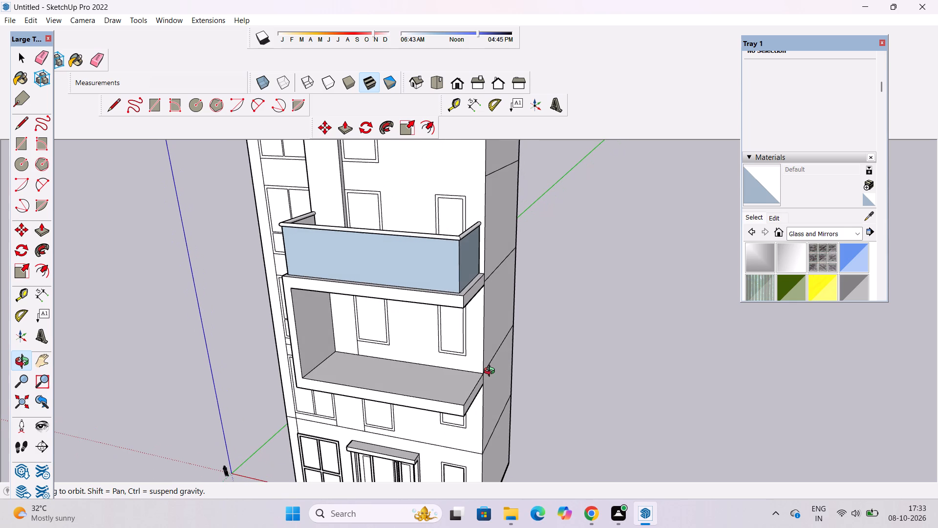
Place a vertical guide along the wall-side edge of the upper side panel and draw an 18' line up it from the lower slab.
key(t)
scroll(480, 248, up, 5)
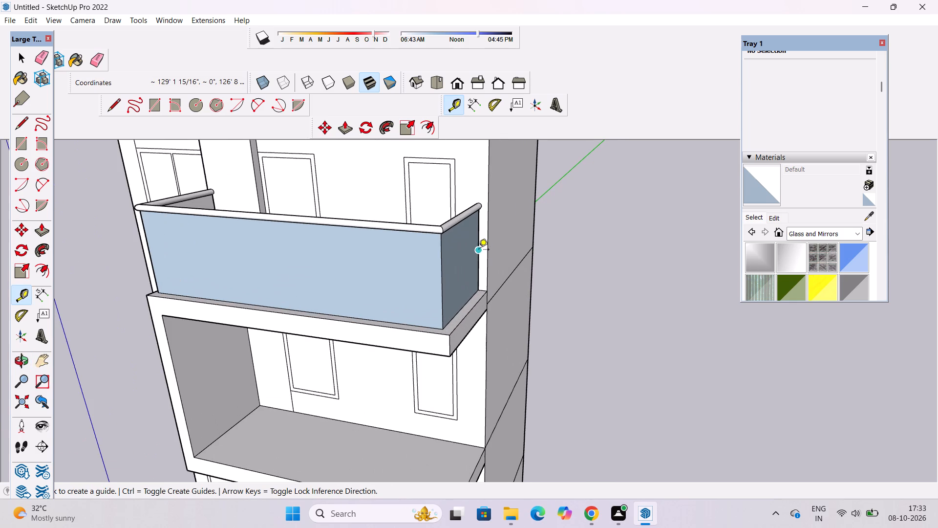
click(479, 250)
click(477, 263)
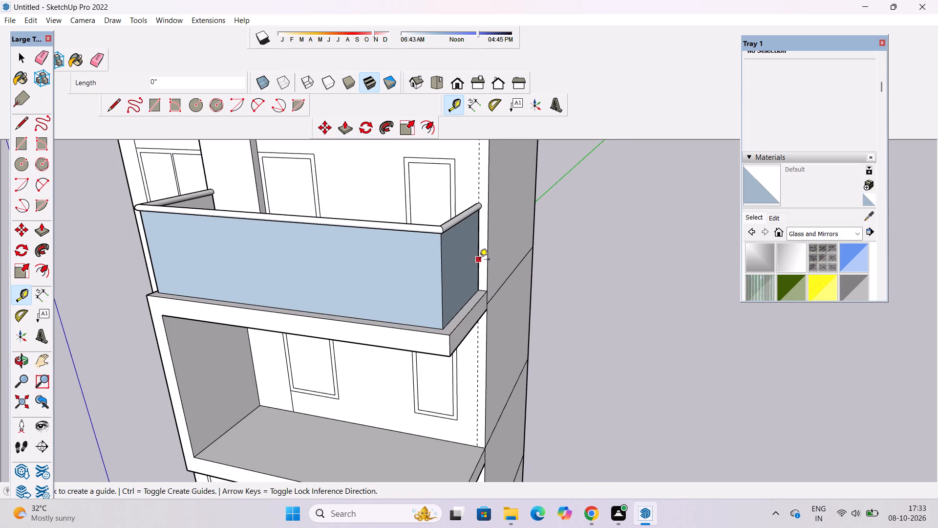
key(l)
scroll(478, 333, down, 5)
scroll(471, 436, up, 5)
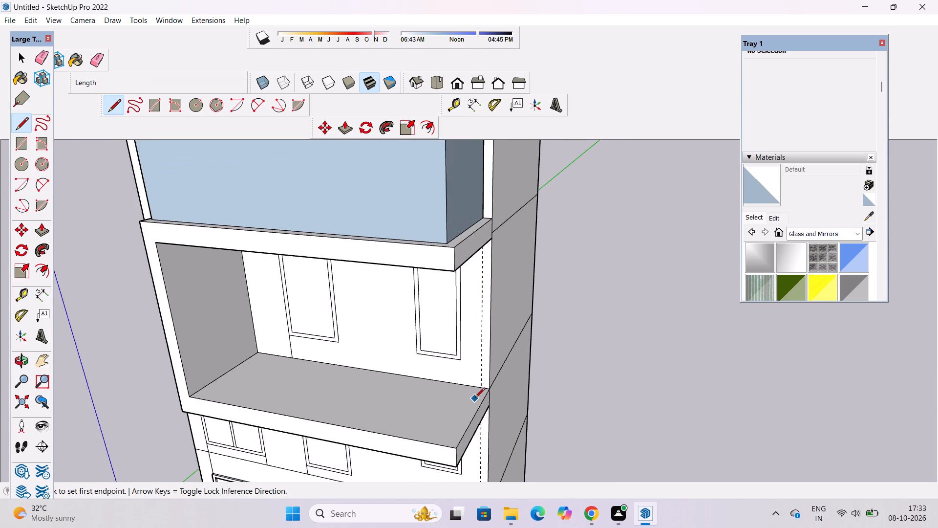
scroll(475, 398, up, 3)
click(484, 384)
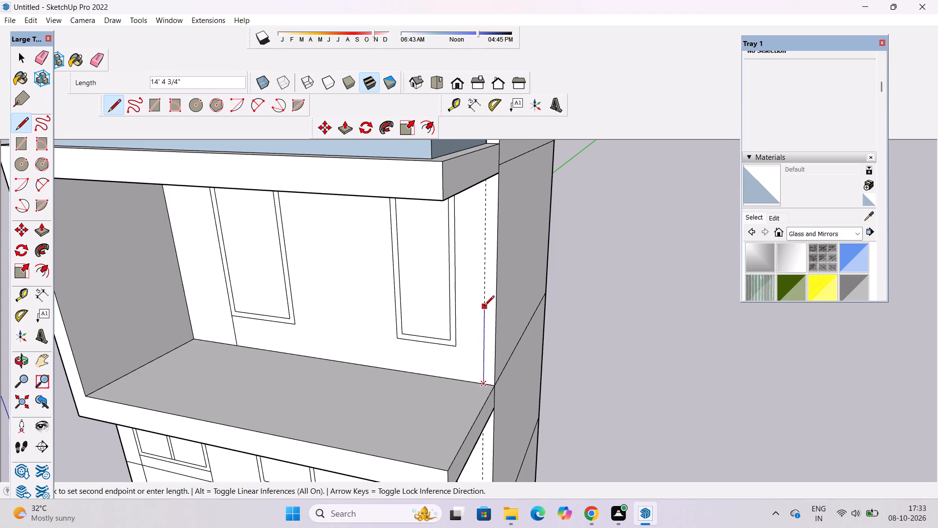
text(18')
key(Return)
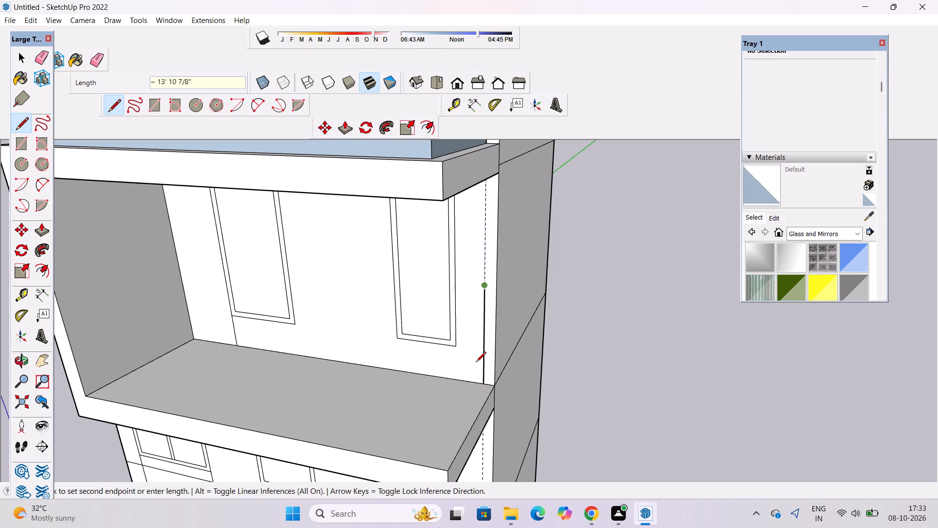
key(space)
Draw a 24' line across the lower slab's top, from the foot of the 18' line straight out to the slab's front edge.
text(l)
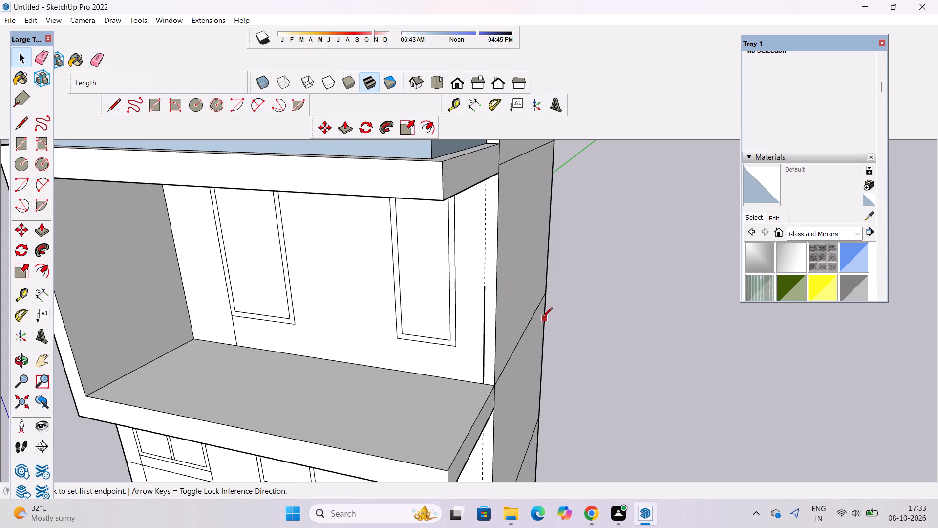
scroll(541, 342, down, 1)
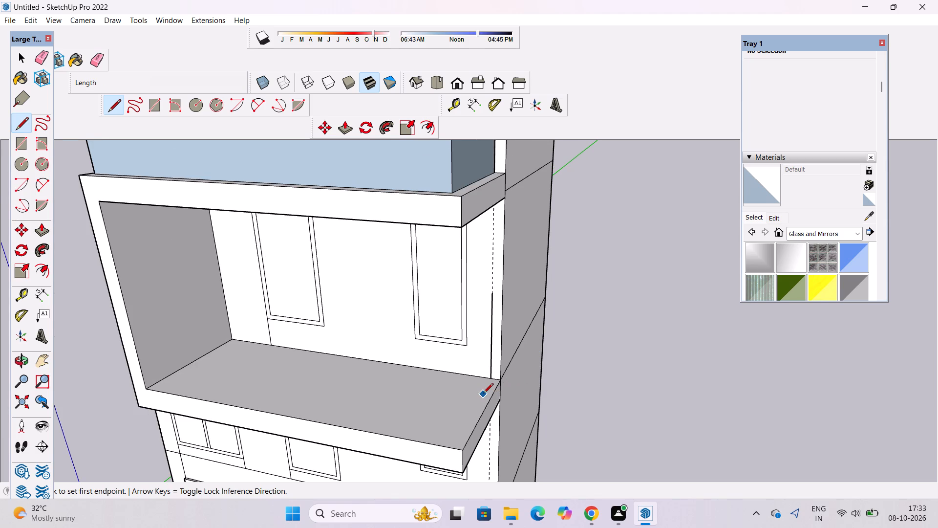
scroll(483, 394, down, 1)
scroll(481, 380, up, 4)
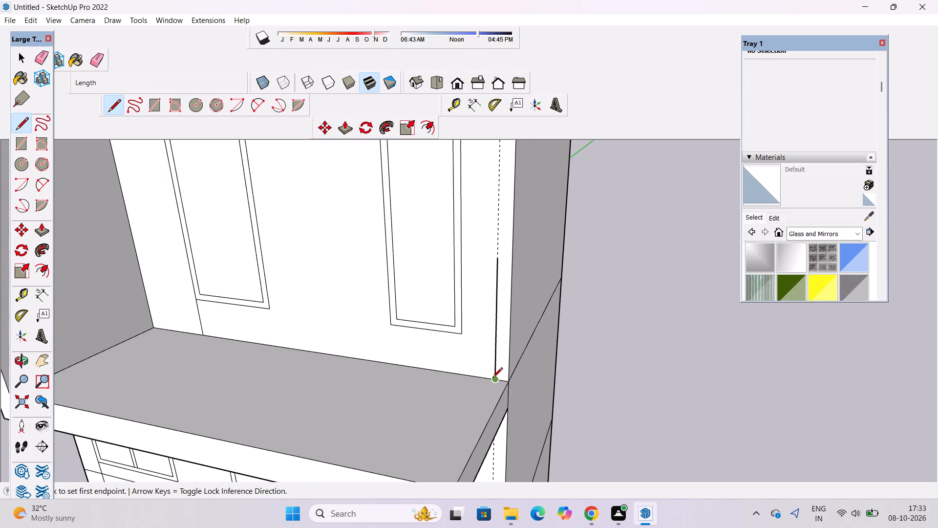
click(493, 379)
scroll(494, 379, down, 5)
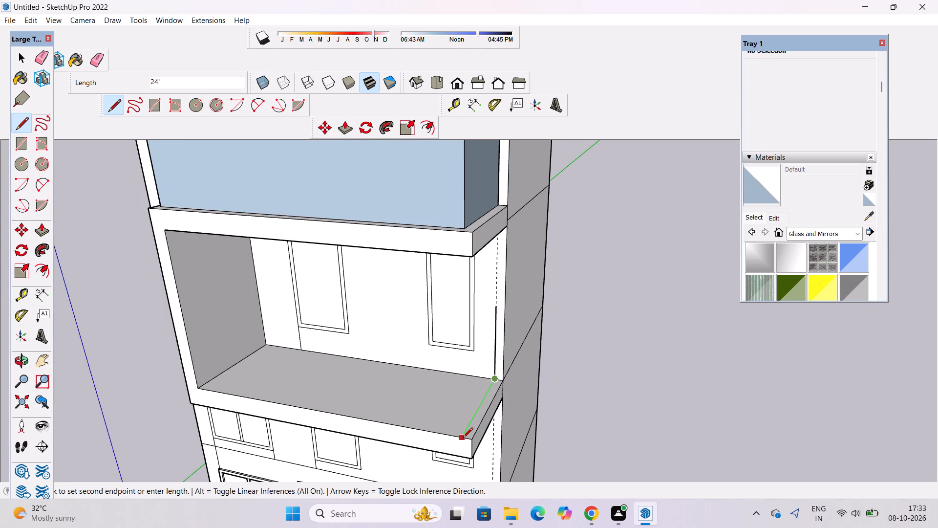
click(463, 439)
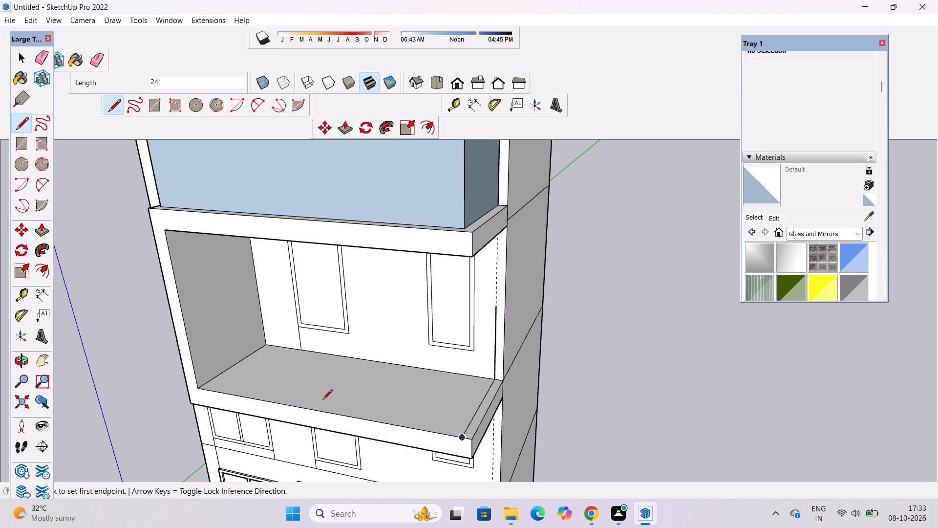
Place a guide on the lower slab's top, 2' in from its front edge.
key(t)
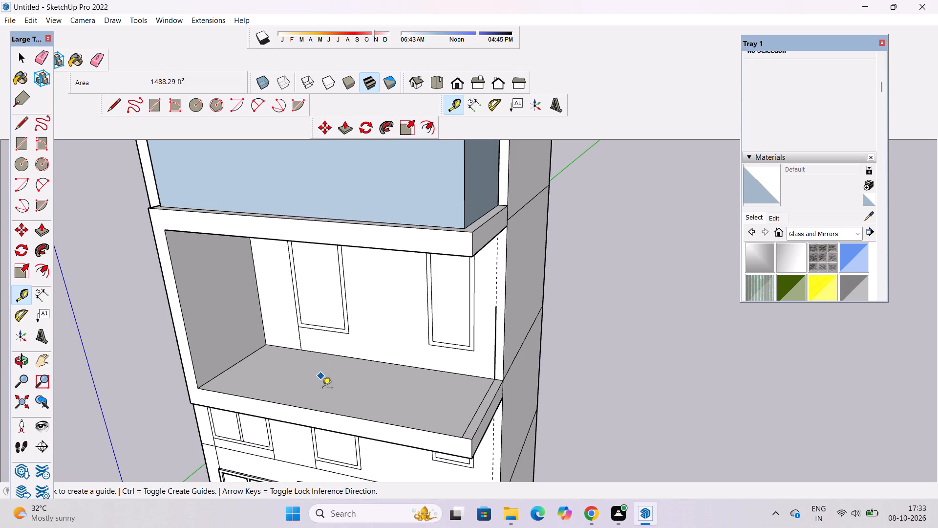
click(319, 414)
scroll(317, 413, up, 5)
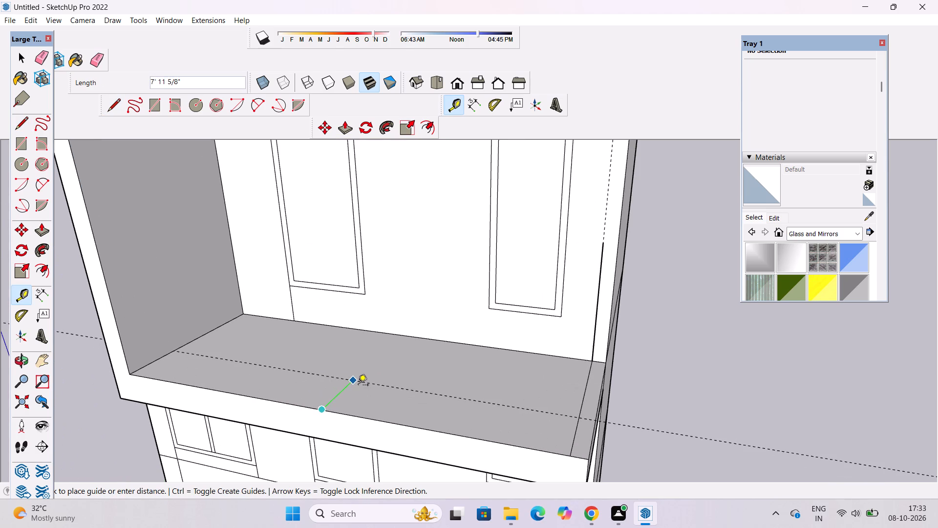
text(2')
key(Return)
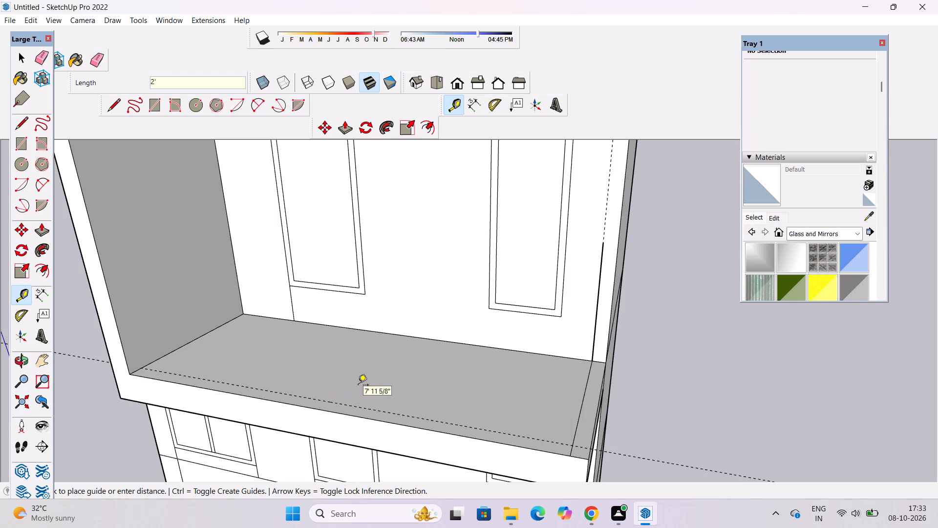
Draw a line about 62' long along the 2' guide, from the solid side wall to the 24' line on the lower slab.
click(108, 107)
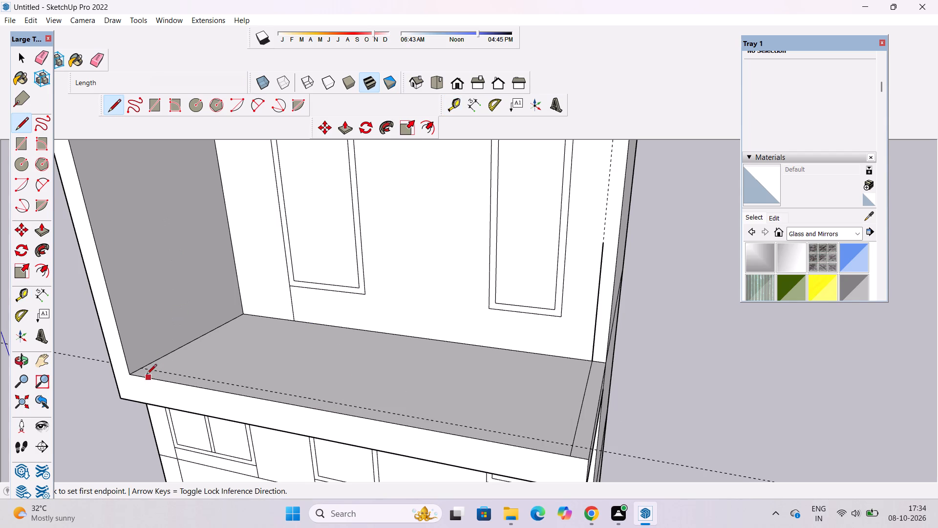
click(142, 369)
scroll(142, 365, down, 4)
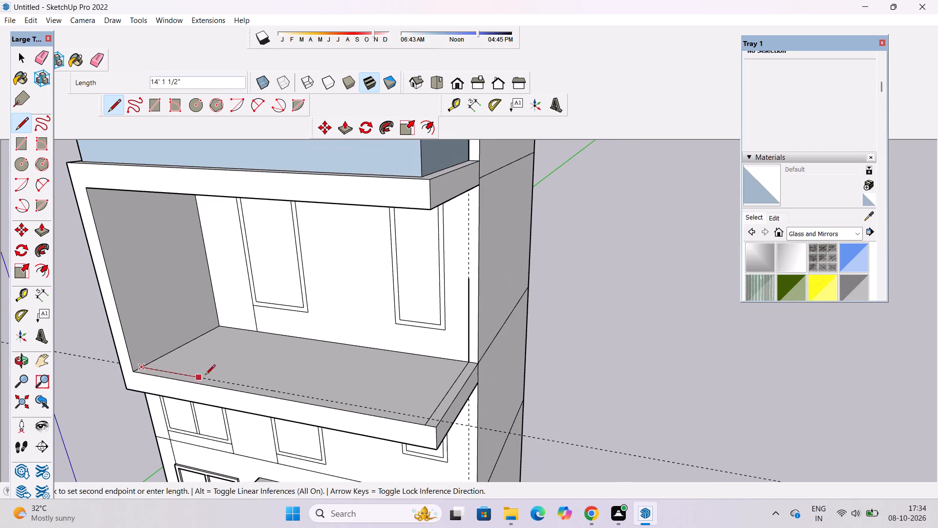
scroll(442, 422, up, 8)
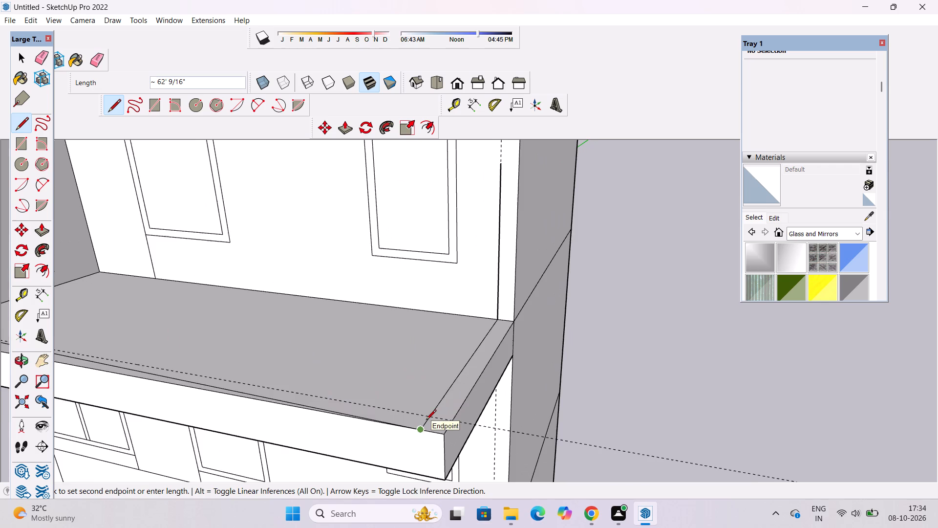
click(430, 416)
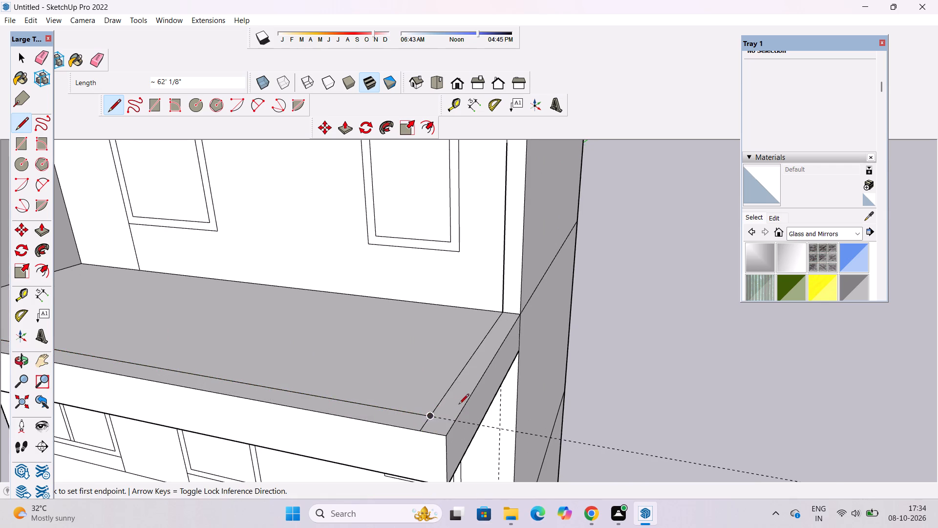
scroll(462, 404, down, 4)
scroll(581, 402, down, 4)
key(space)
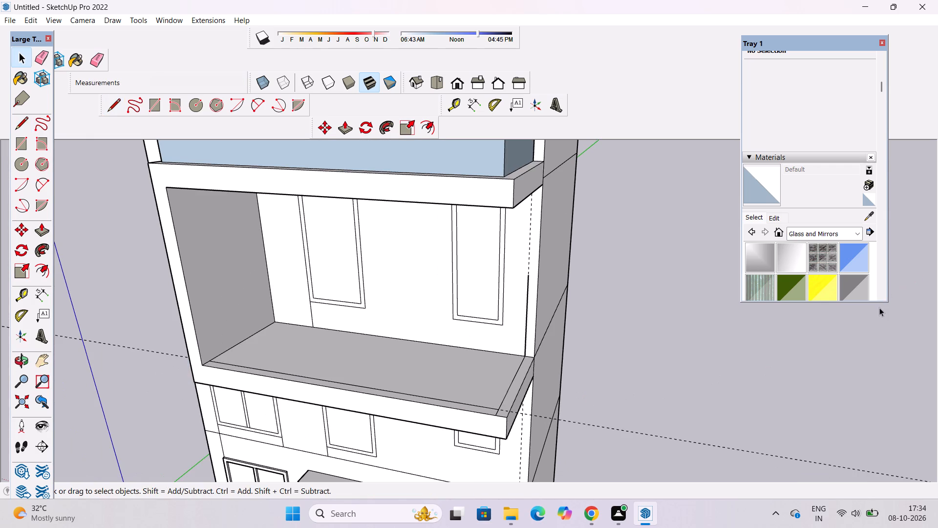
Erase the guide along the lower slab's front and the vertical guide on the facade.
text(e)
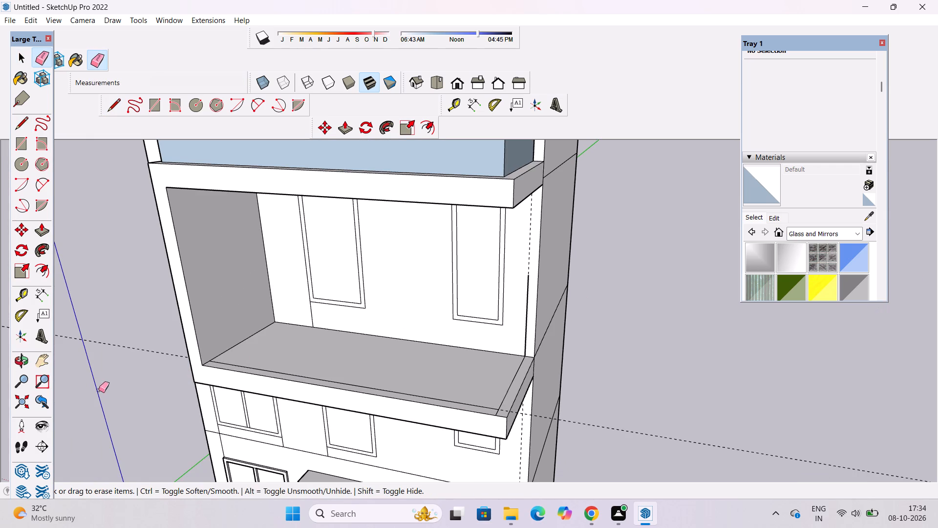
drag(137, 343, 139, 356)
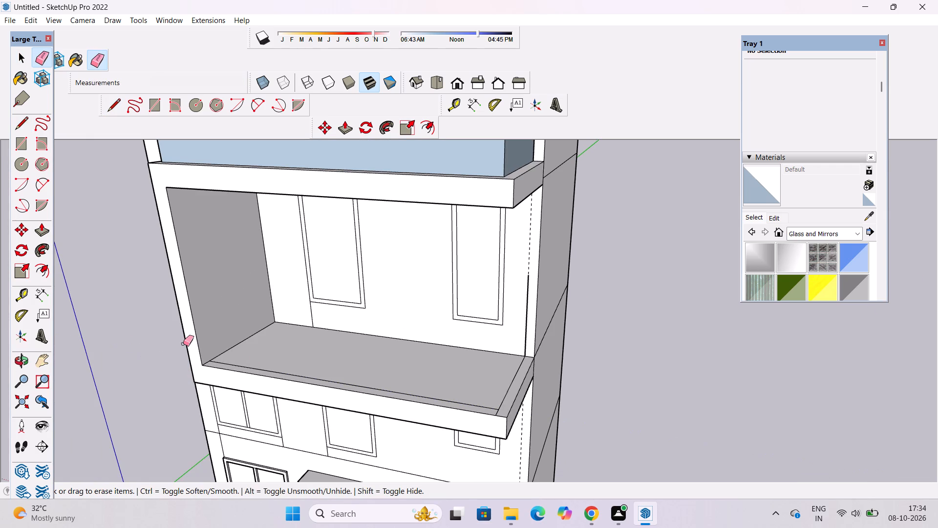
scroll(0, 477, down, 3)
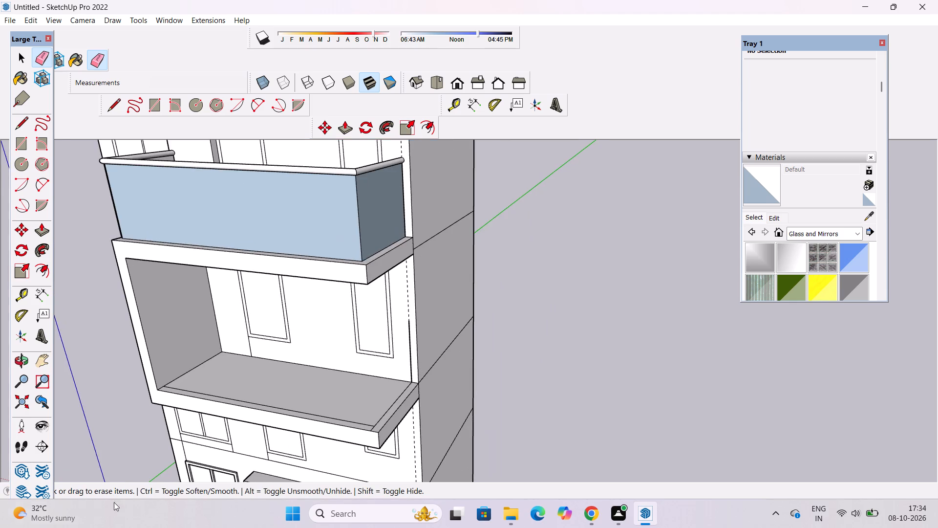
scroll(151, 459, up, 2)
double_click(458, 260)
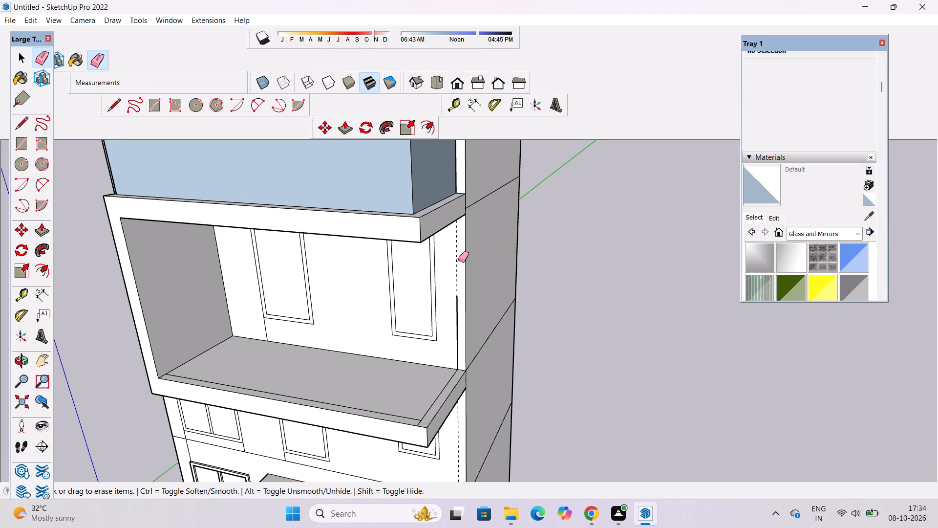
drag(459, 264, 457, 274)
Draw the lower slab's side panel, 18' high and 22' long, from the front line corner back to the vertical line on the facade.
click(122, 101)
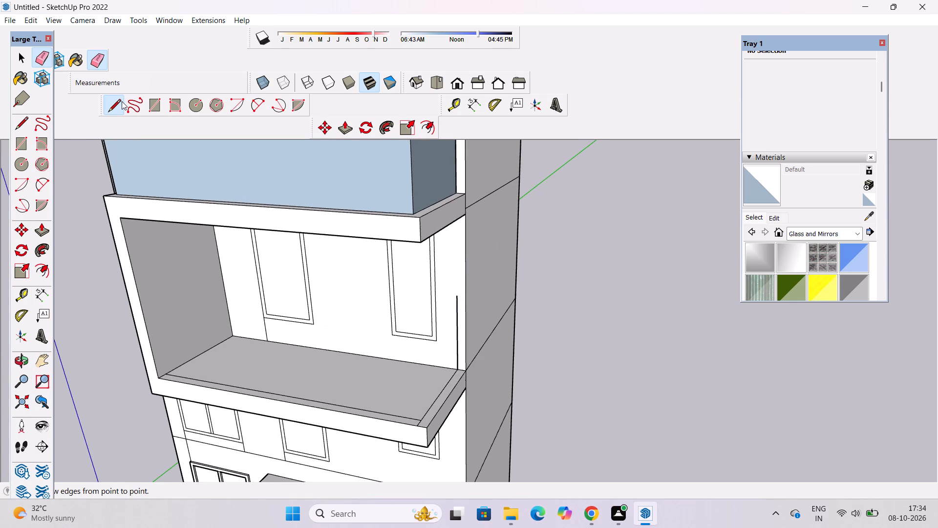
scroll(415, 426, up, 4)
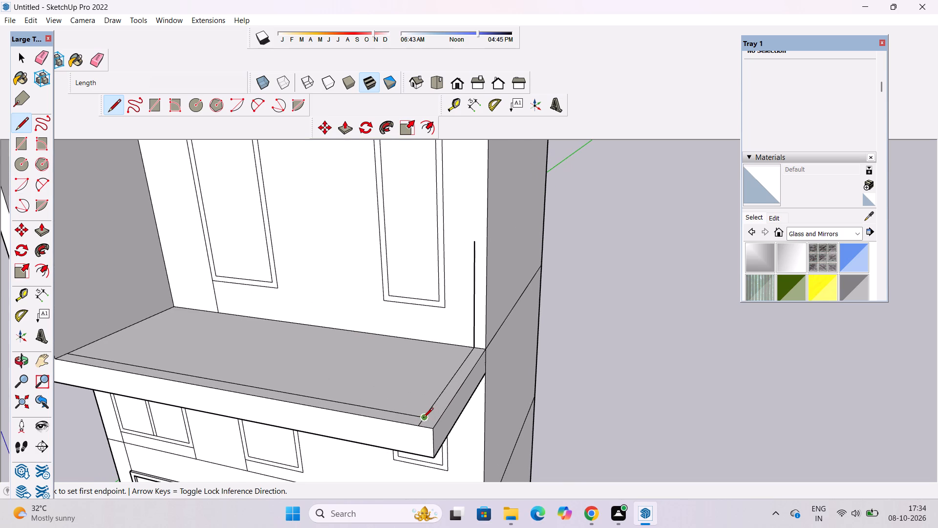
click(423, 418)
scroll(405, 371, down, 4)
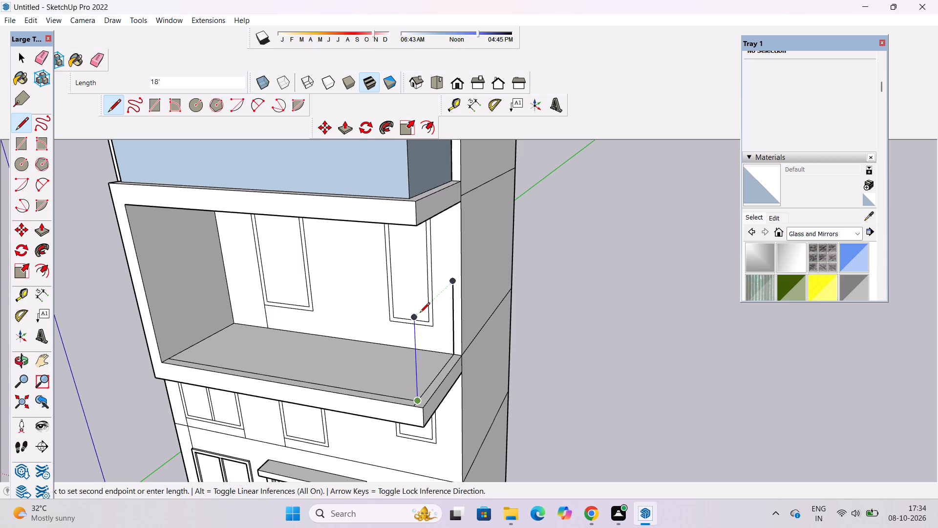
click(420, 313)
click(452, 278)
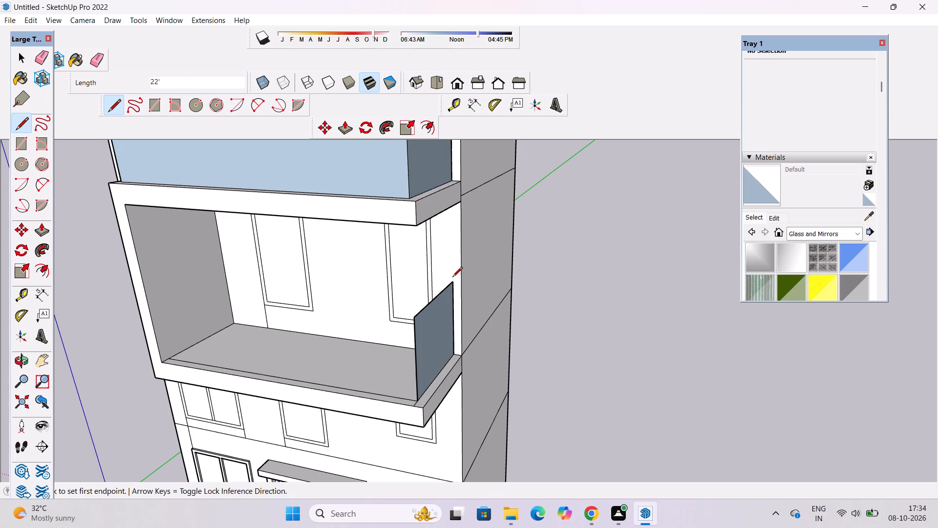
Draw the lower slab's front panel, 18' high and about 62' long, from the side panel's top corner to the solid side wall.
scroll(455, 287, down, 2)
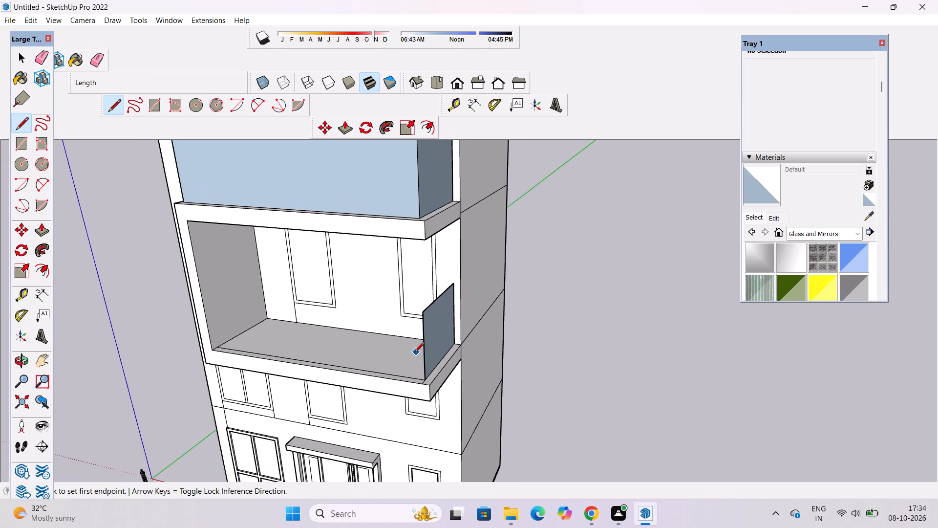
scroll(417, 329, up, 1)
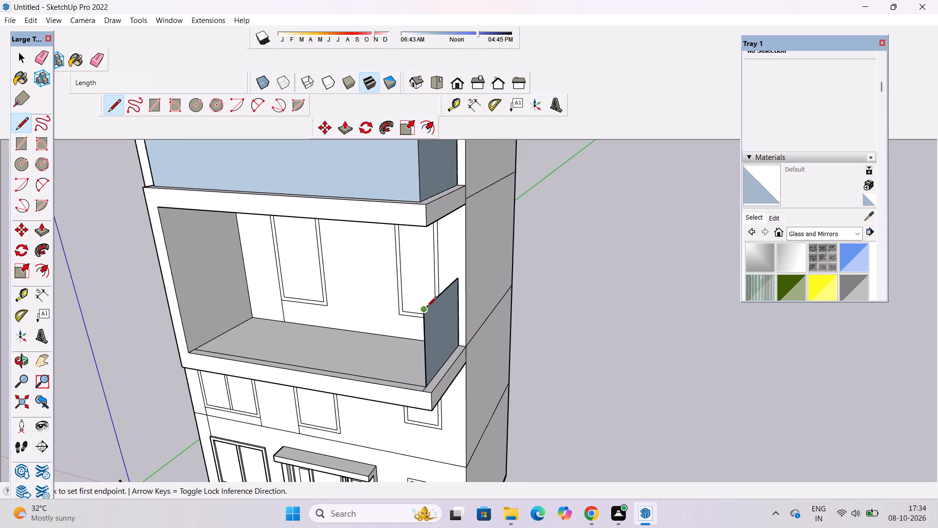
click(421, 310)
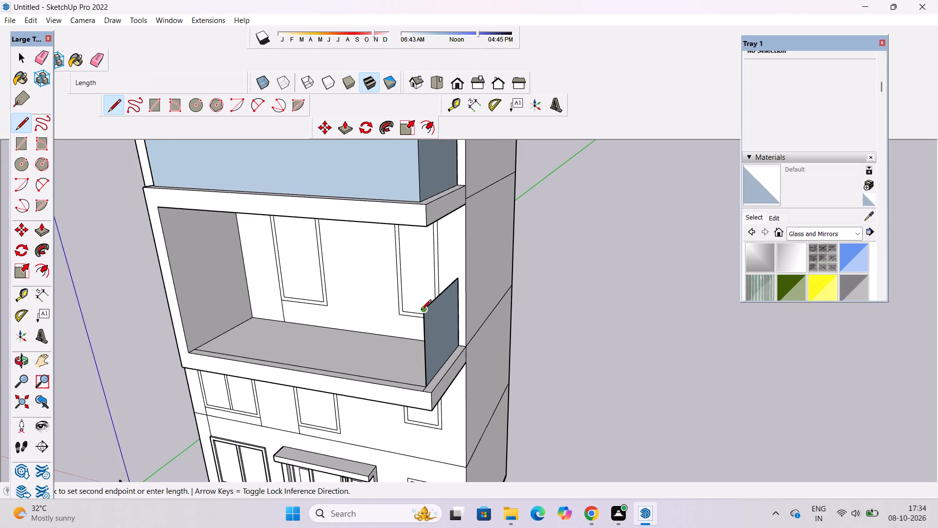
click(179, 281)
click(194, 349)
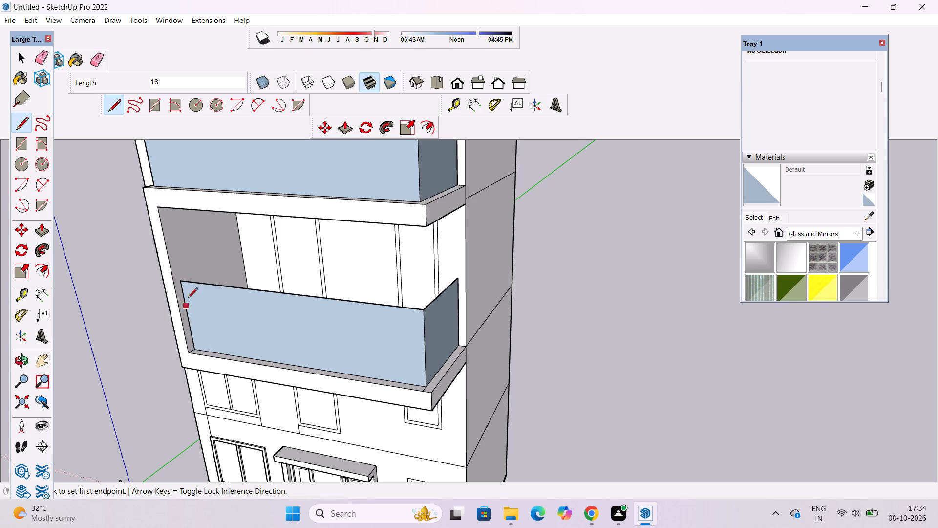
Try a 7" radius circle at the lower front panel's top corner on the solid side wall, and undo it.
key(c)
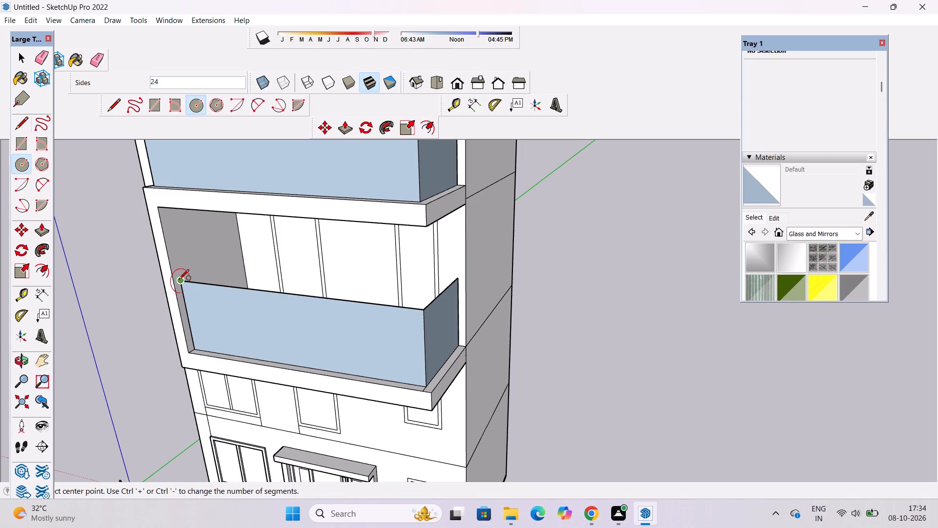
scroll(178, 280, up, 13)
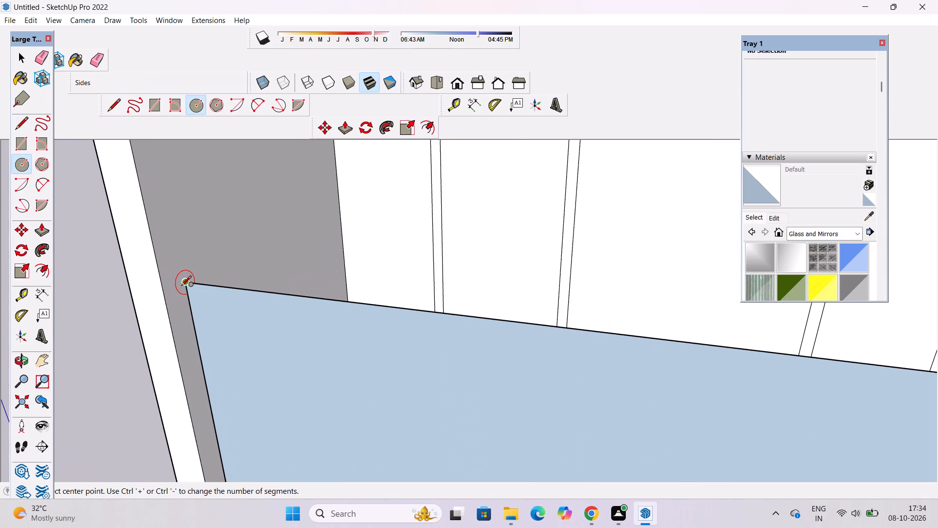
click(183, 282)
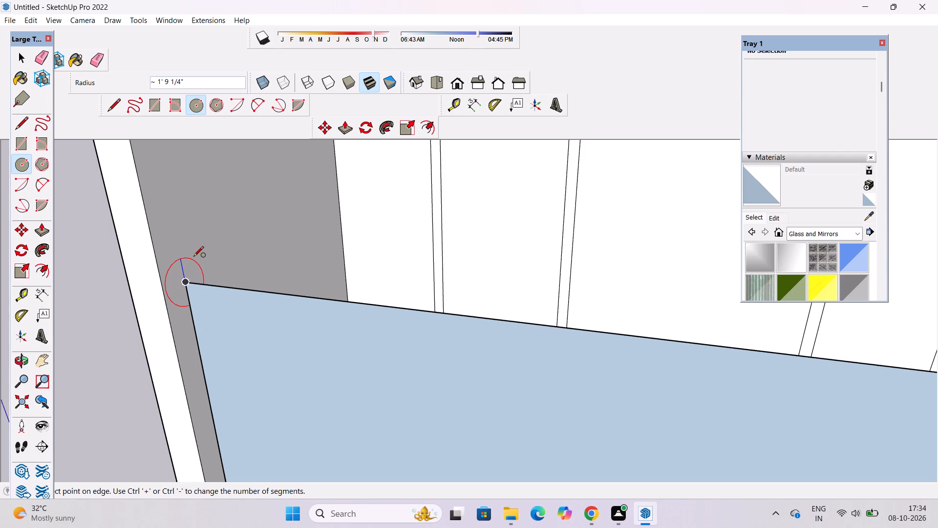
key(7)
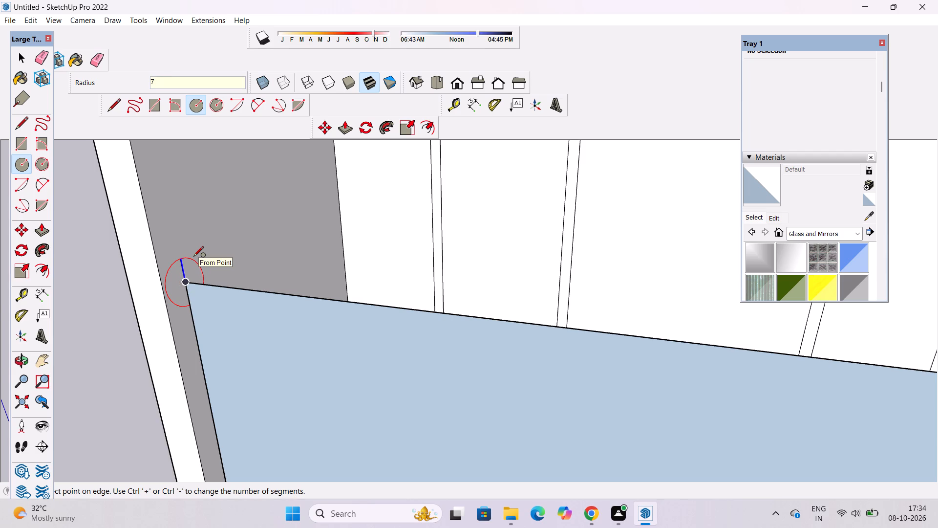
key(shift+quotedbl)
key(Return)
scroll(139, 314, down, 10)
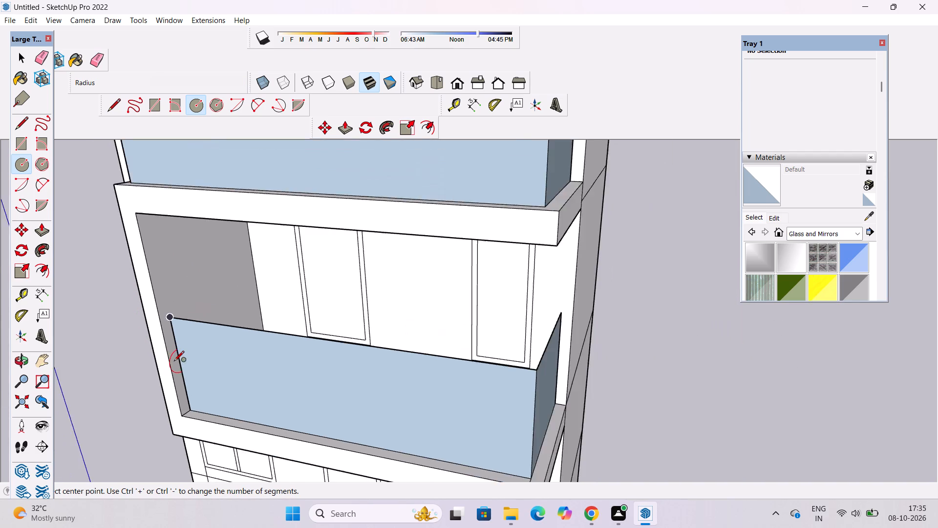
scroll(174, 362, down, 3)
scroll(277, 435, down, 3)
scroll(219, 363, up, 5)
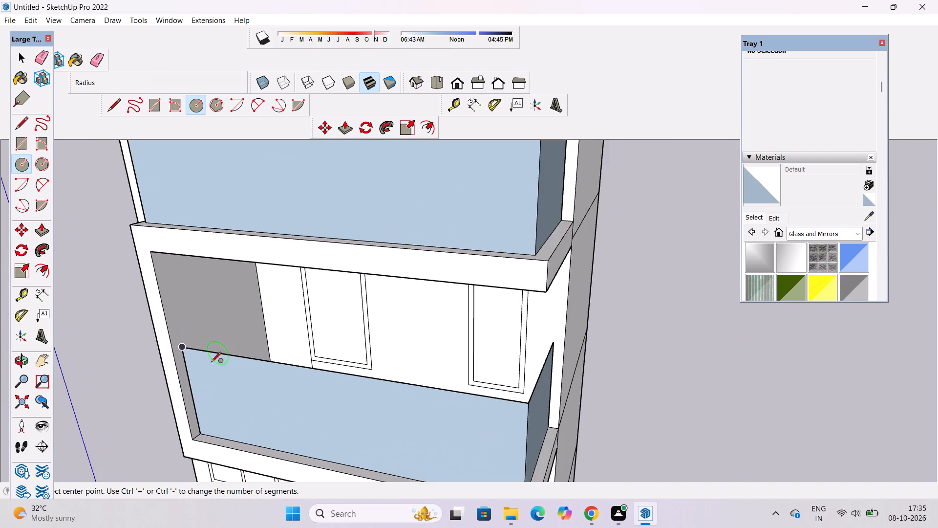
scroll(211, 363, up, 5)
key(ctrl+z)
Draw a 9" radius circle on the solid side wall, centred on the lower front panel's top corner.
scroll(169, 330, up, 14)
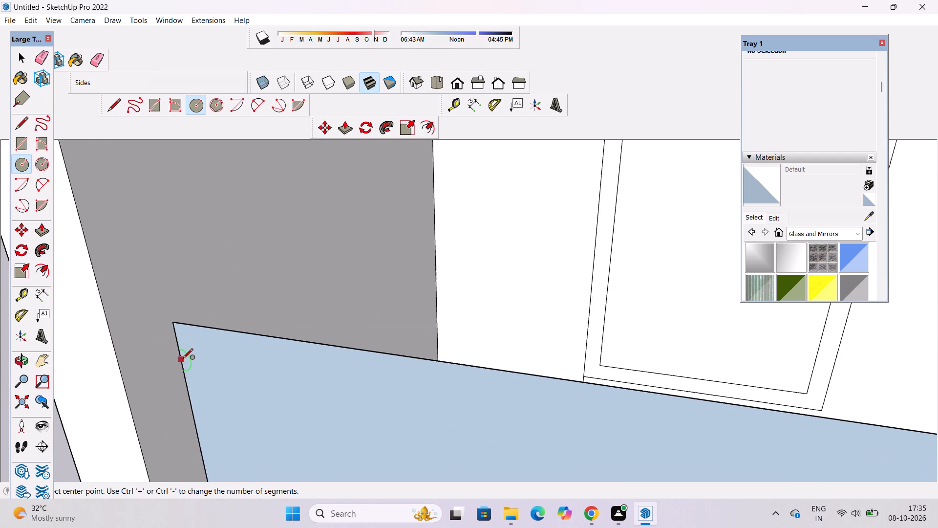
scroll(183, 359, up, 1)
click(170, 319)
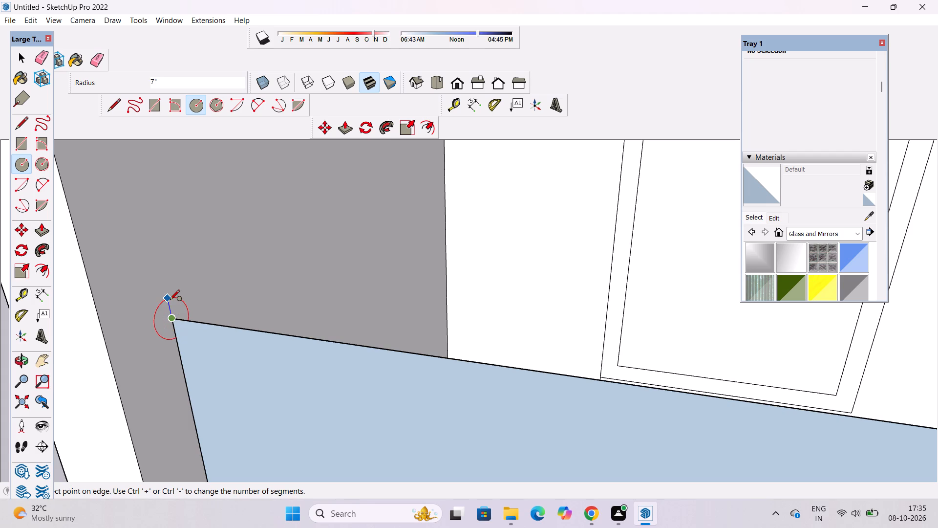
text(9")
key(Return)
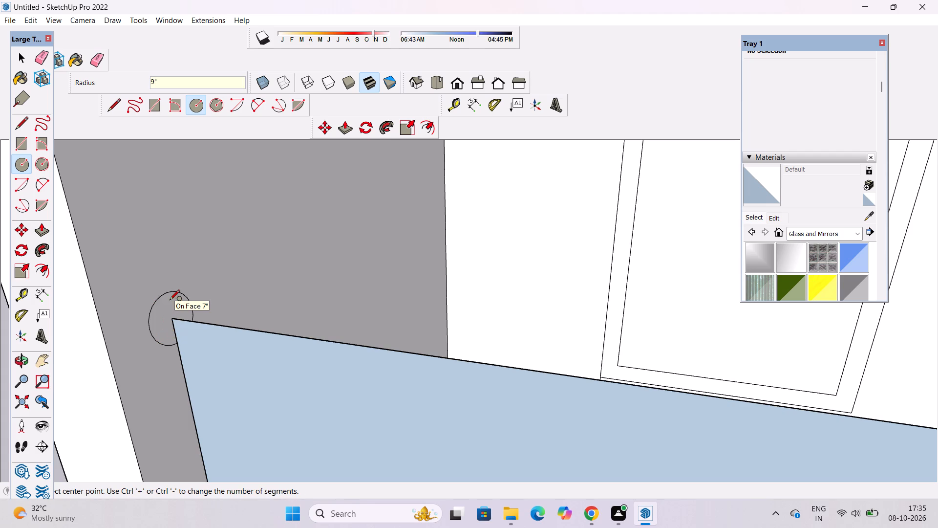
scroll(169, 300, down, 6)
key(space)
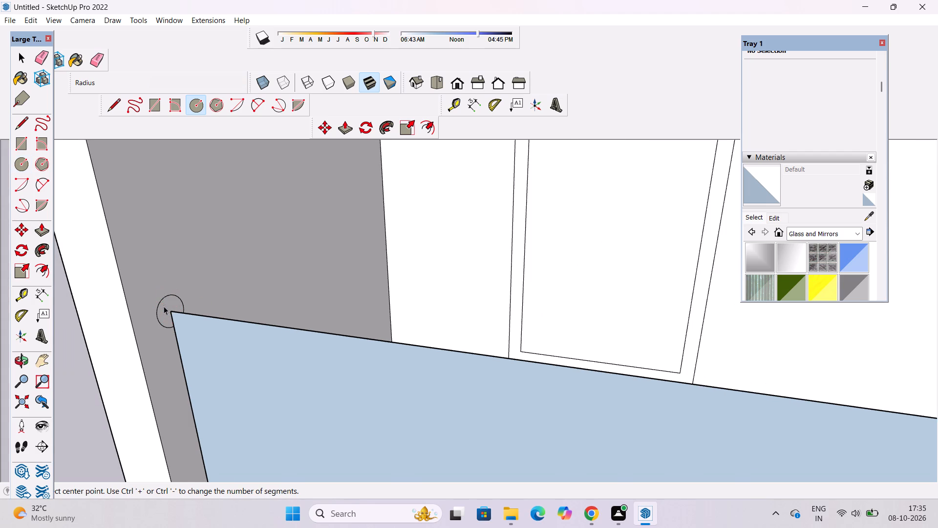
Set the handrail circle's segments to 60.
scroll(161, 307, up, 4)
click(161, 299)
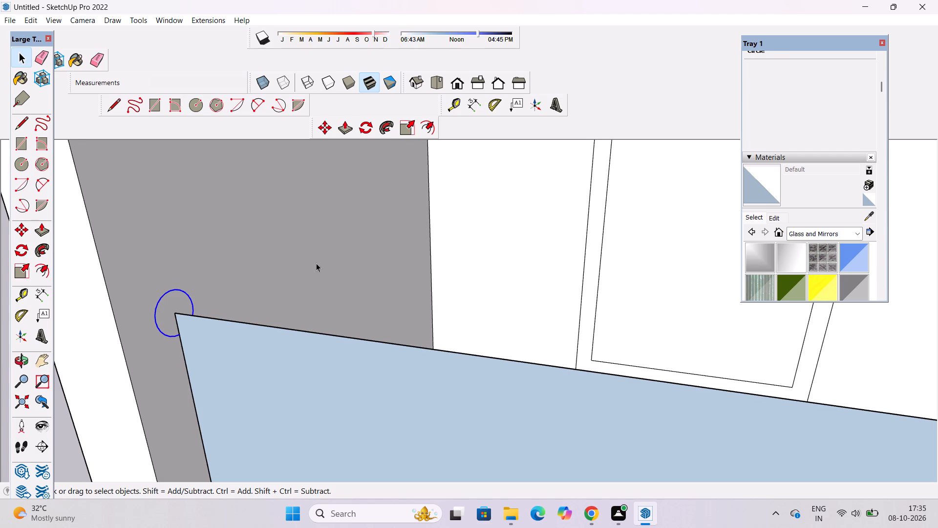
click(828, 92)
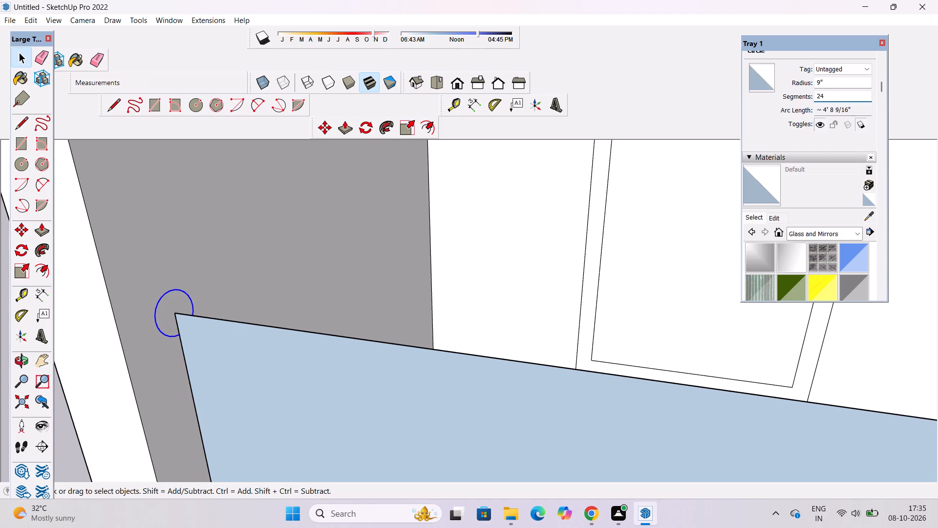
key(BackSpace)
key(BackSpace)
key(BackSpace)
key(BackSpace)
key(BackSpace)
key(6)
key(0)
key(Return)
scroll(241, 349, down, 4)
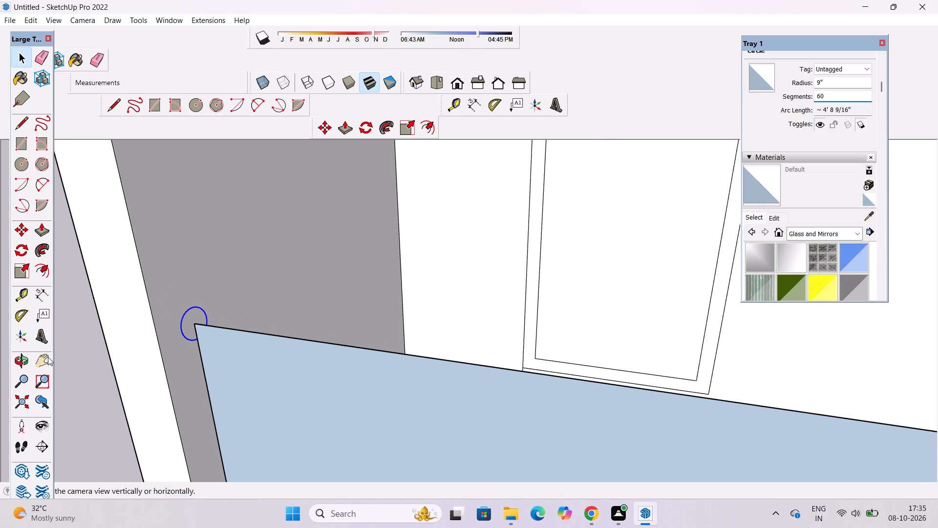
click(73, 363)
Sweep the circle with Follow Me along the top edges of the lower front and side panels to form the round handrail.
scroll(192, 329, up, 4)
double_click(183, 323)
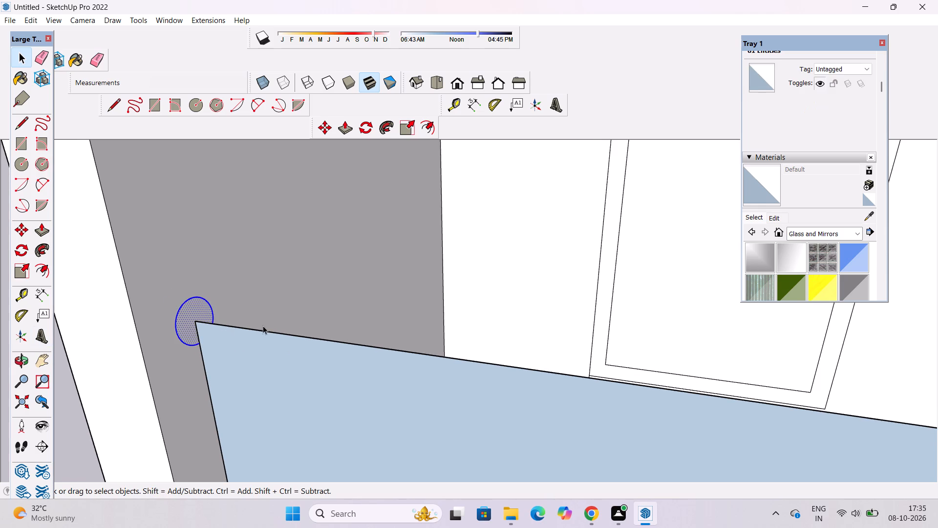
scroll(264, 328, up, 4)
ctrl+click(268, 334)
ctrl+scroll(177, 334, down, 13)
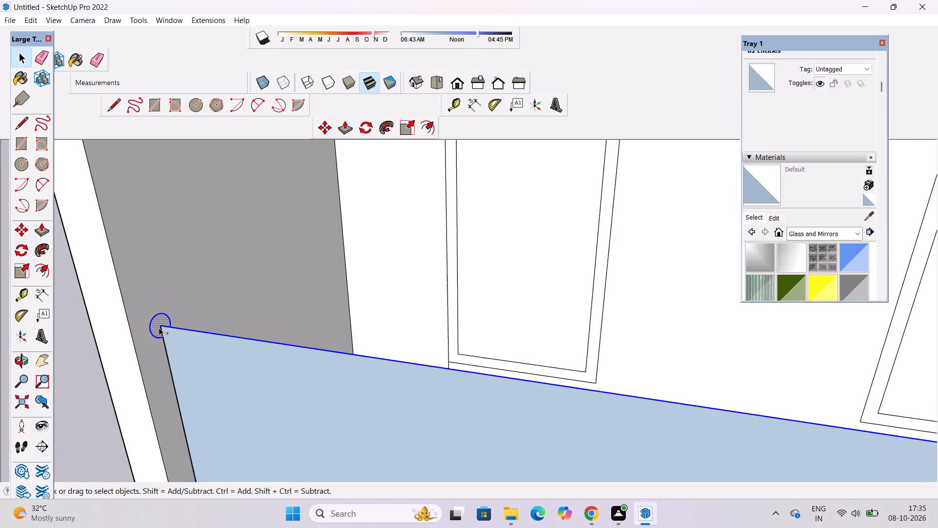
ctrl+scroll(159, 328, down, 10)
ctrl+scroll(658, 393, up, 8)
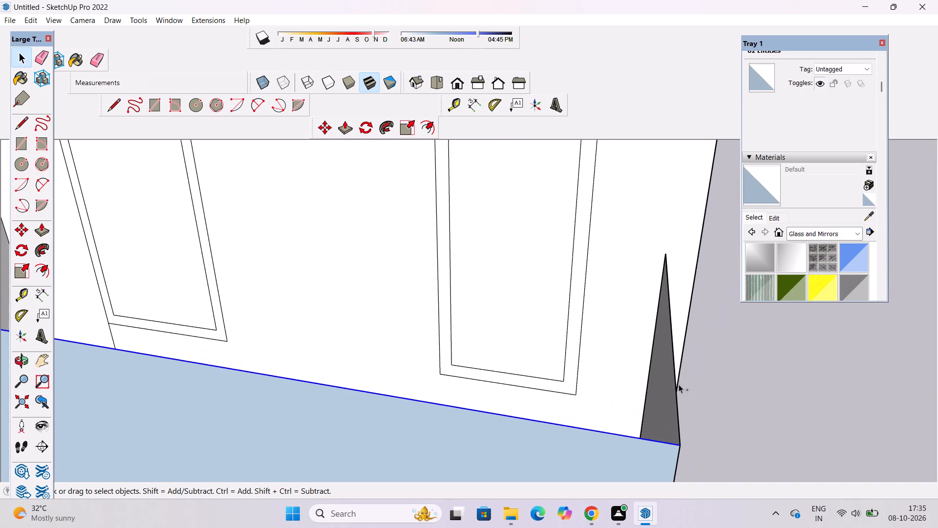
ctrl+click(673, 361)
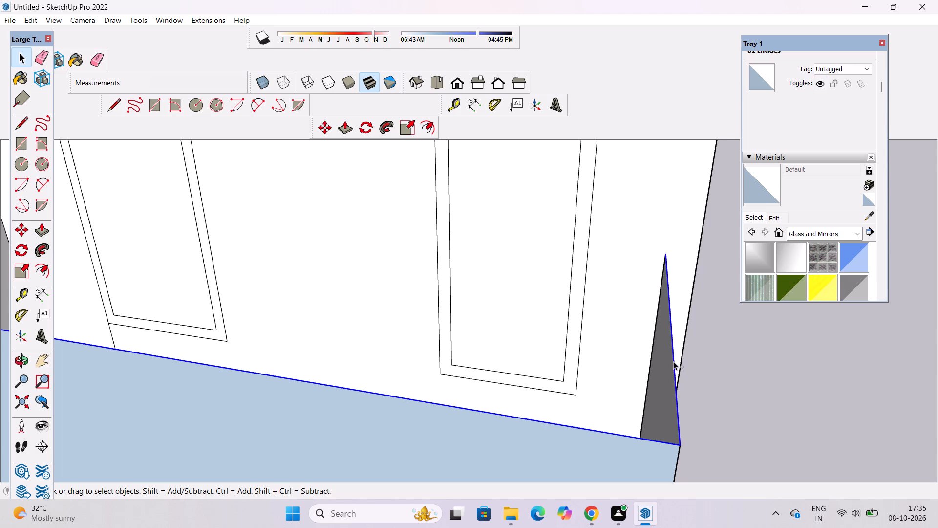
ctrl+scroll(625, 355, down, 6)
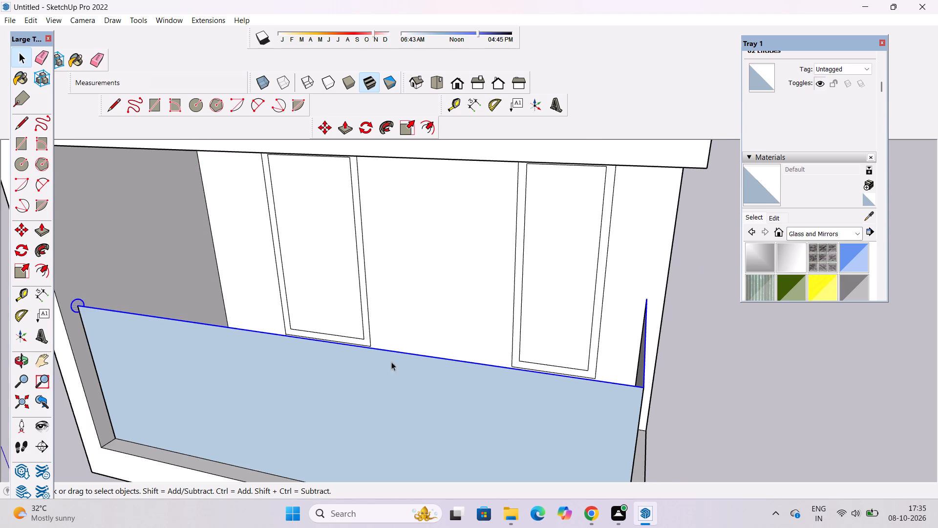
click(41, 249)
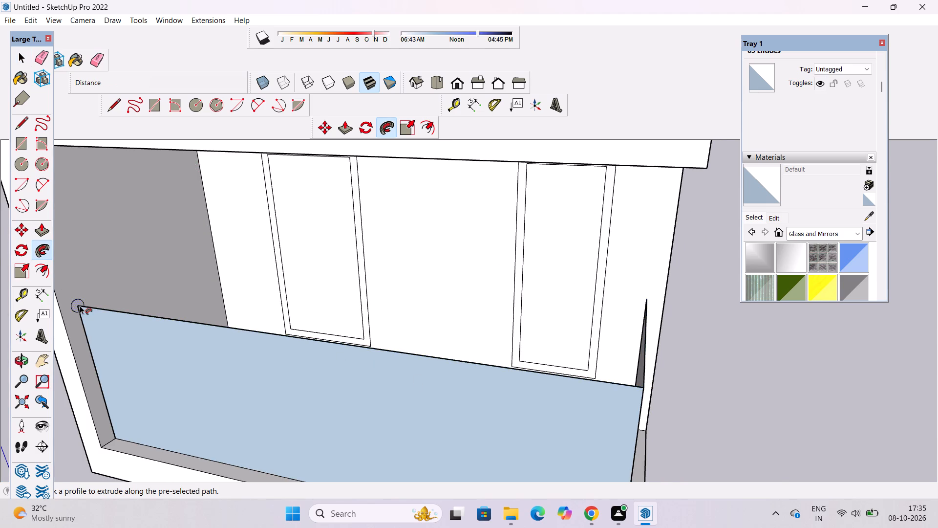
scroll(80, 306, up, 4)
click(77, 303)
scroll(77, 303, down, 3)
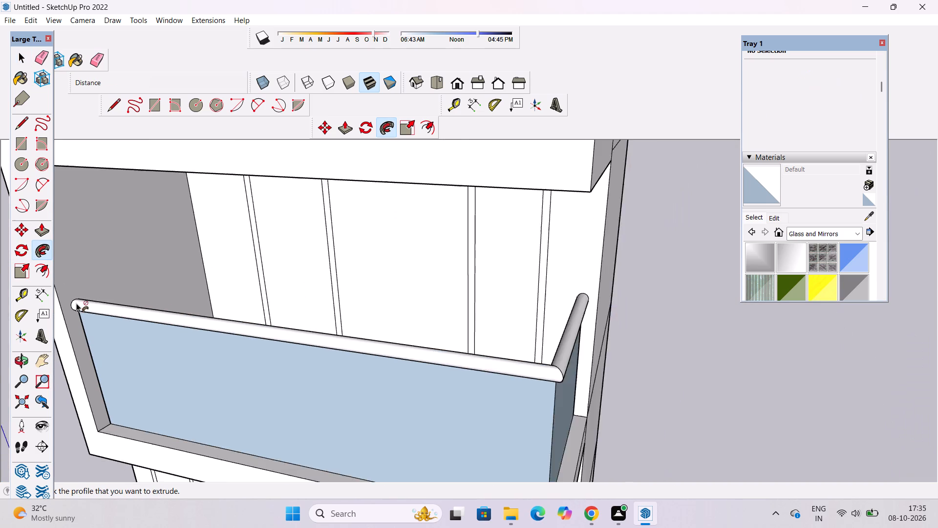
scroll(76, 303, down, 11)
key(space)
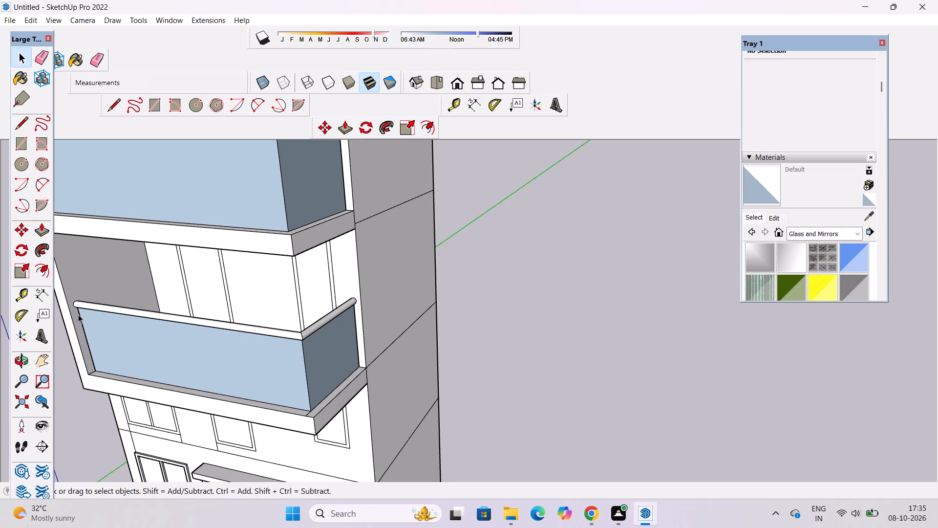
Examine the panels and handrails on both projecting slabs from several angles around the building.
key(o)
scroll(276, 340, down, 5)
drag(261, 400, 336, 488)
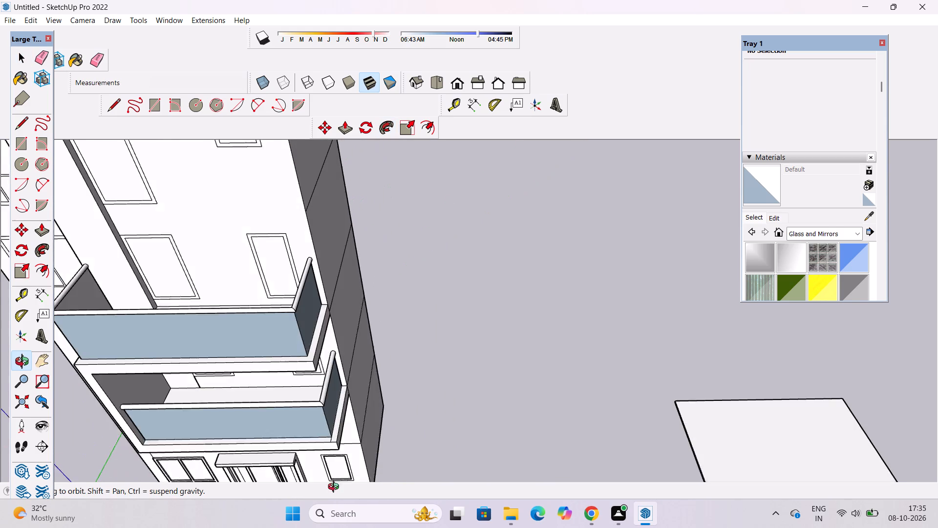
drag(336, 488, 336, 487)
drag(312, 461, 298, 422)
drag(298, 431, 256, 420)
drag(256, 420, 314, 430)
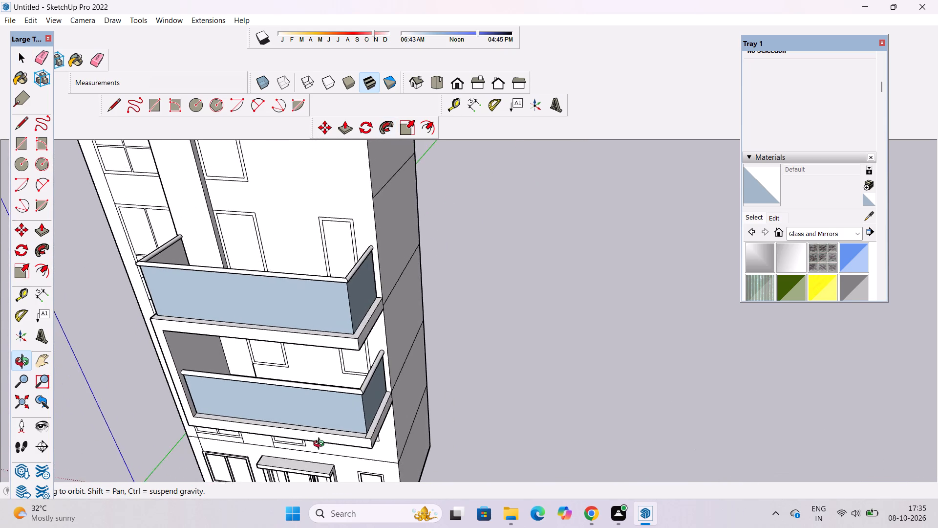
drag(322, 447, 268, 442)
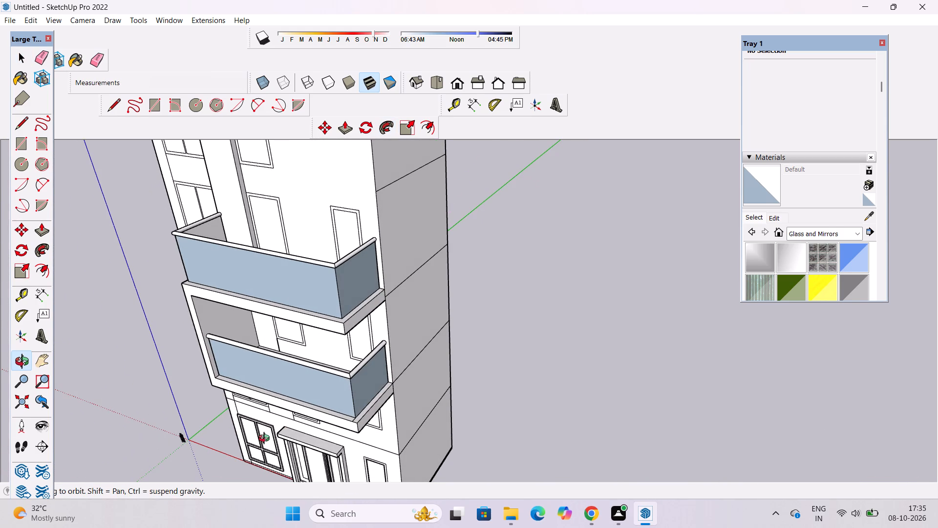
scroll(275, 433, down, 2)
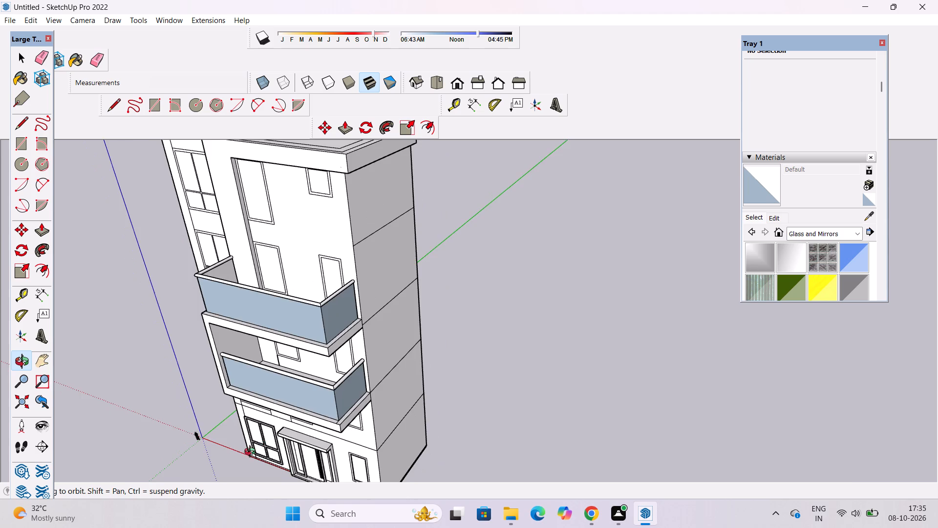
drag(252, 453, 395, 423)
drag(401, 397, 312, 401)
shift+drag(328, 405, 379, 380)
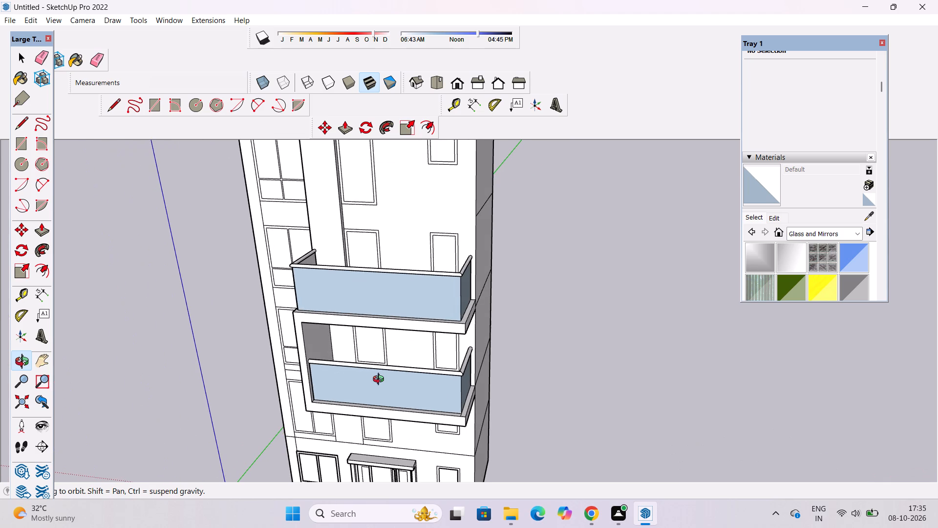
drag(369, 397, 369, 379)
shift+drag(398, 391, 436, 437)
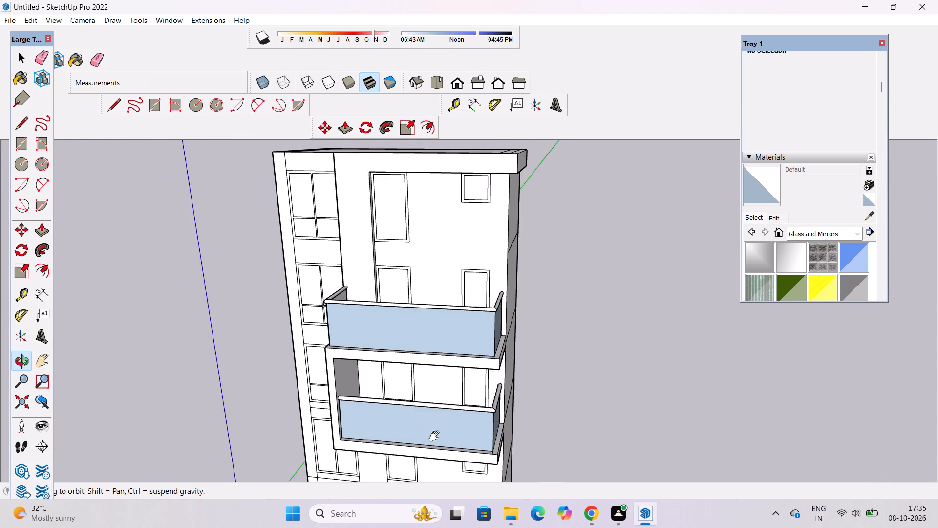
shift+drag(436, 437, 438, 440)
drag(438, 440, 570, 414)
drag(559, 427, 529, 374)
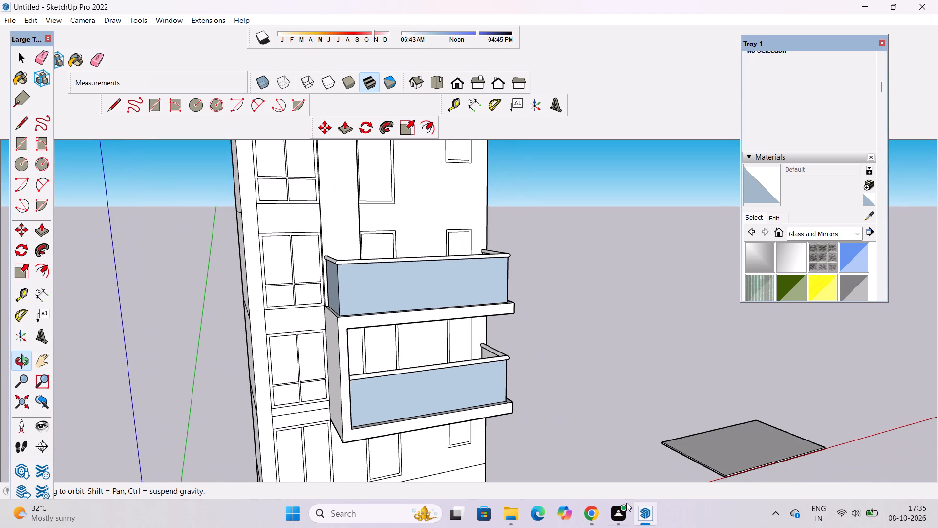